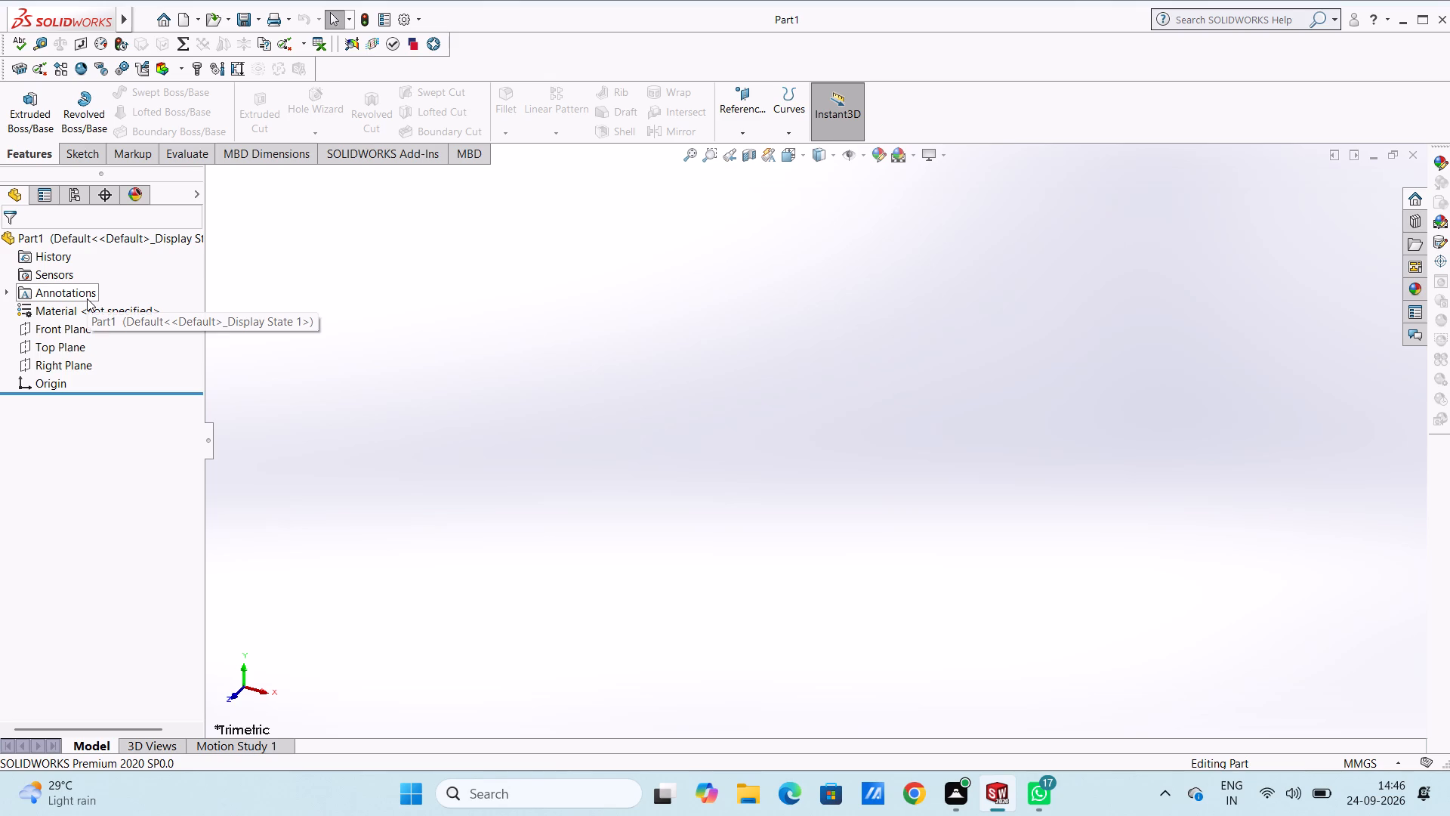
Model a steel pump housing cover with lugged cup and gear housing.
Start a new sketch on the Top Plane.
left_click(71, 353)
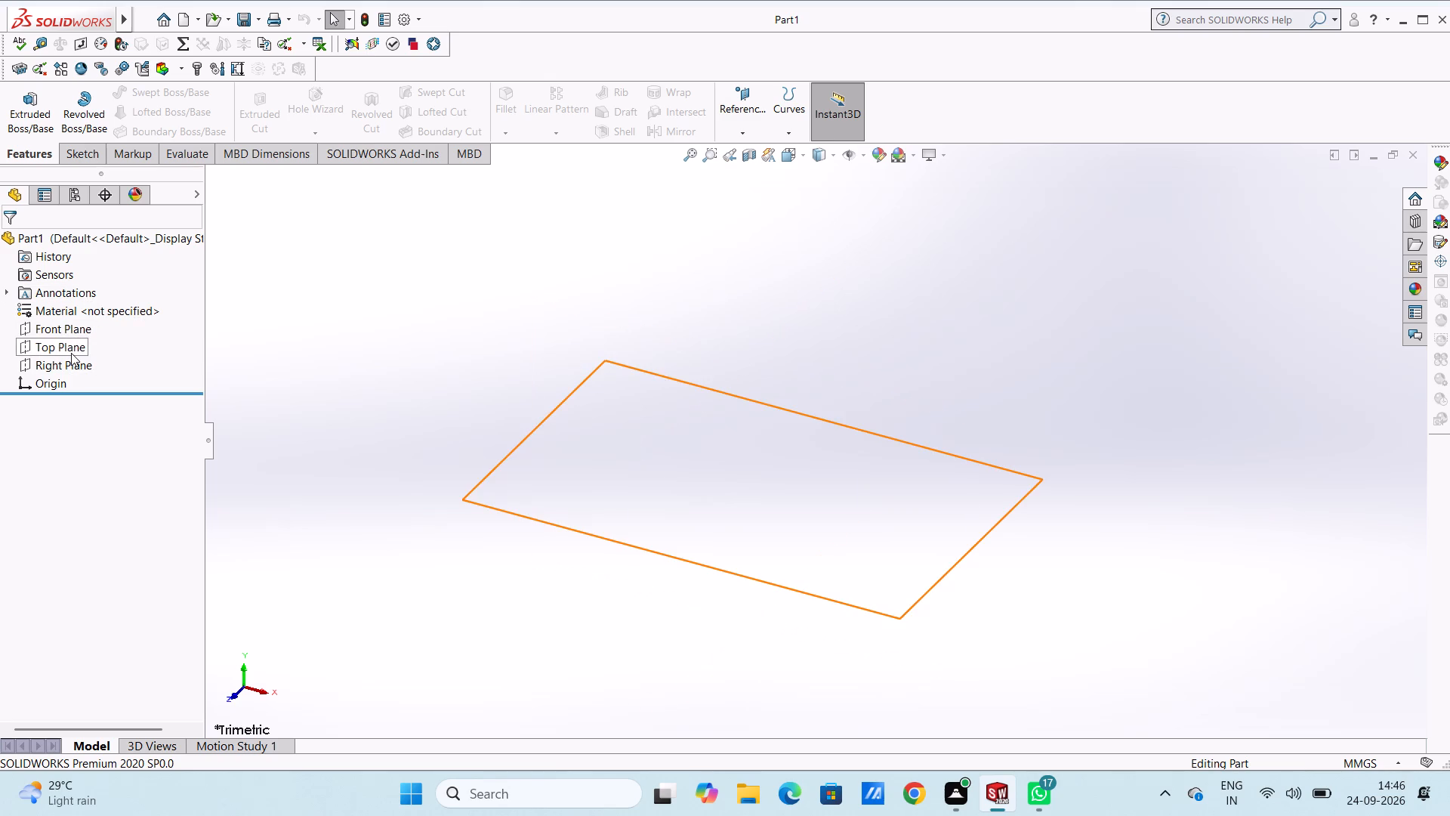
left_click(85, 333)
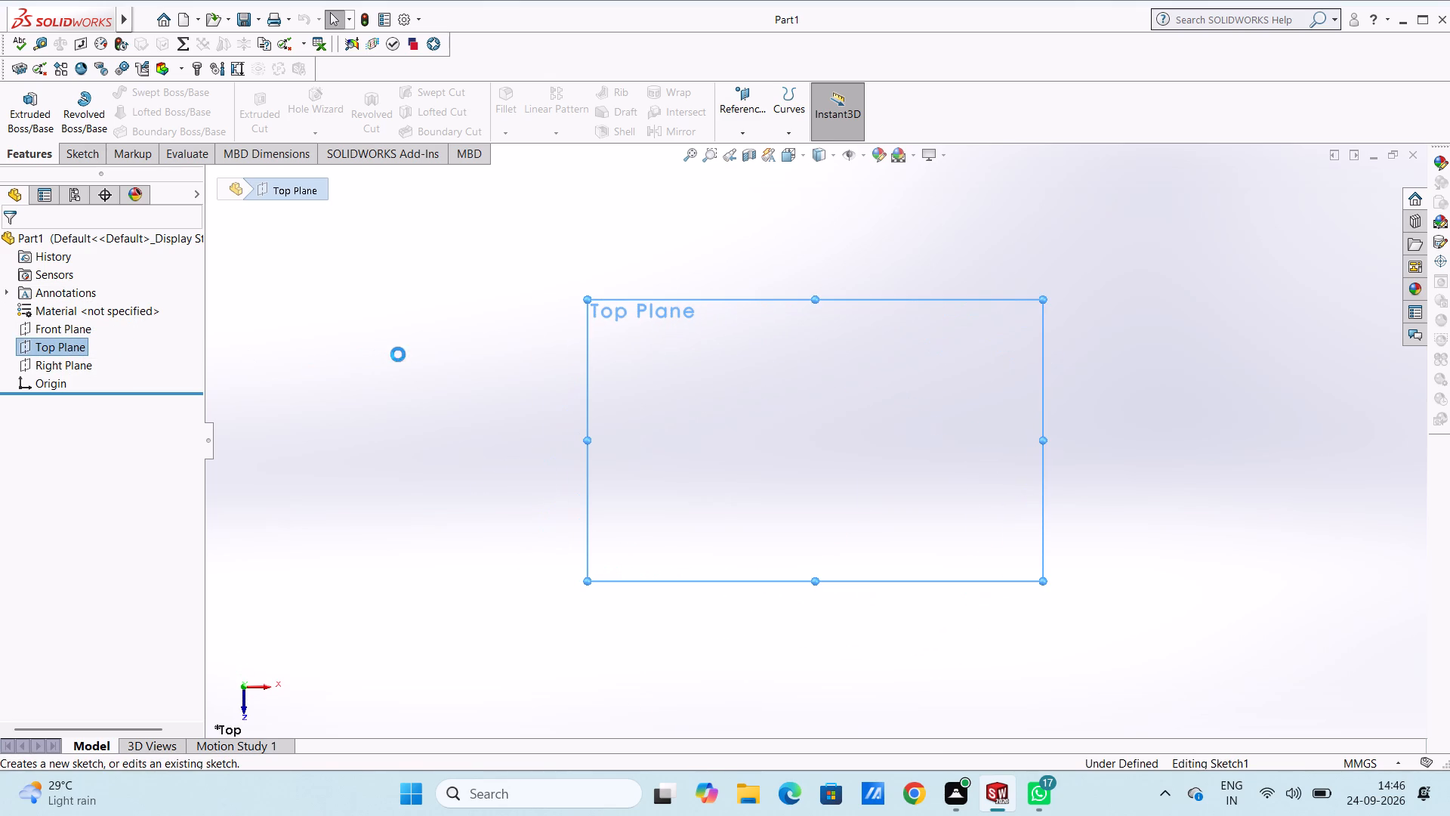
left_click(398, 354)
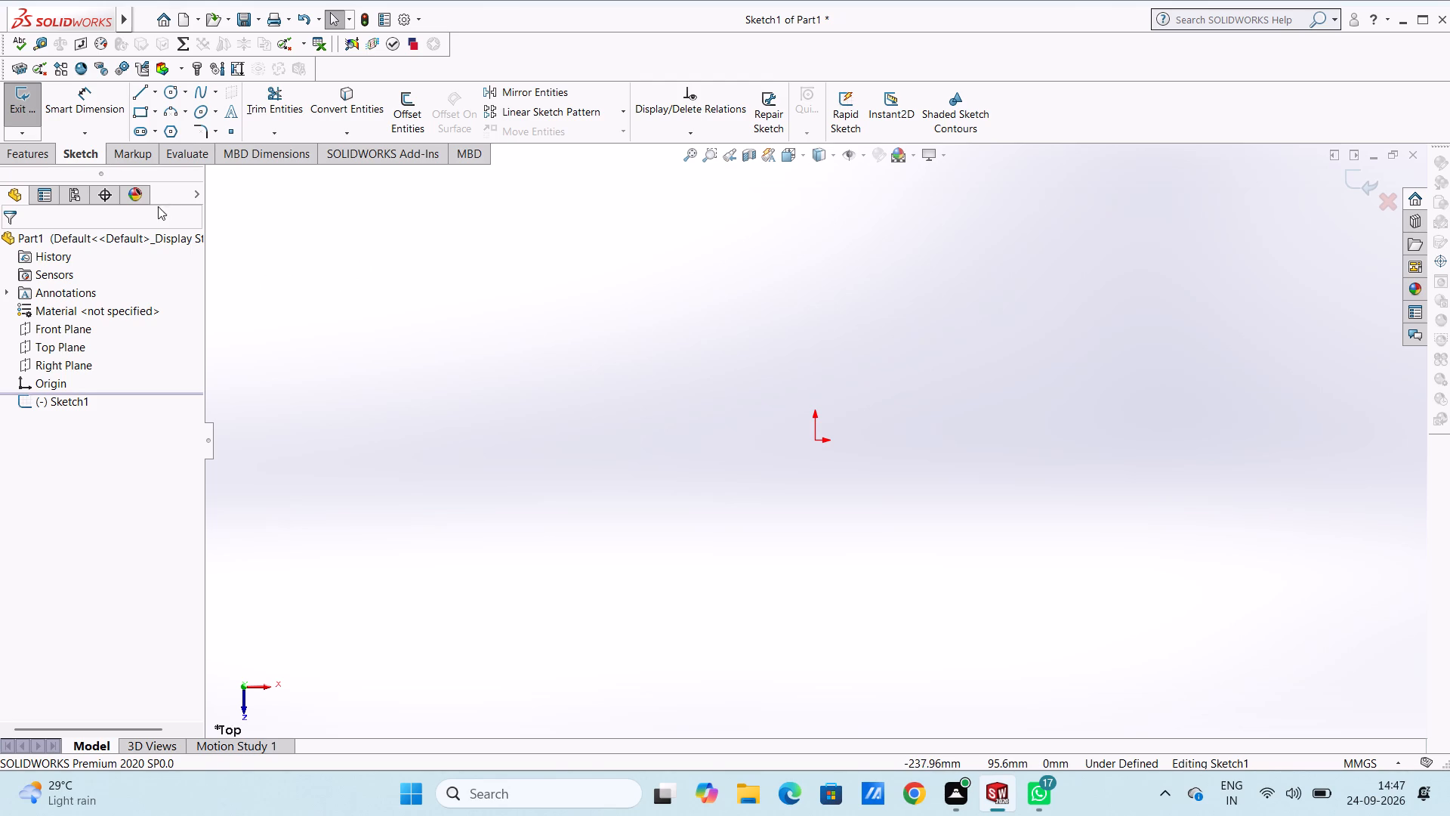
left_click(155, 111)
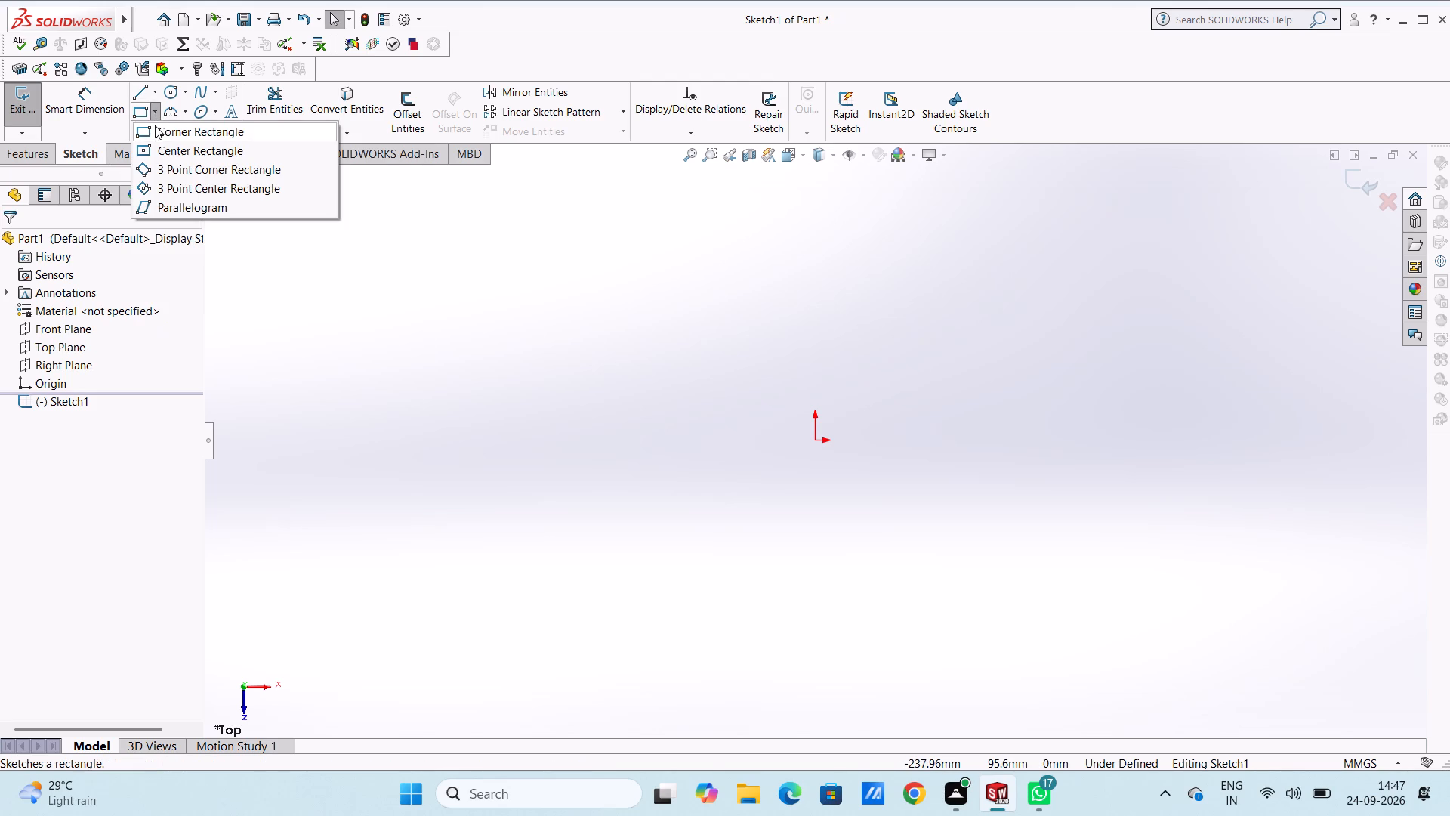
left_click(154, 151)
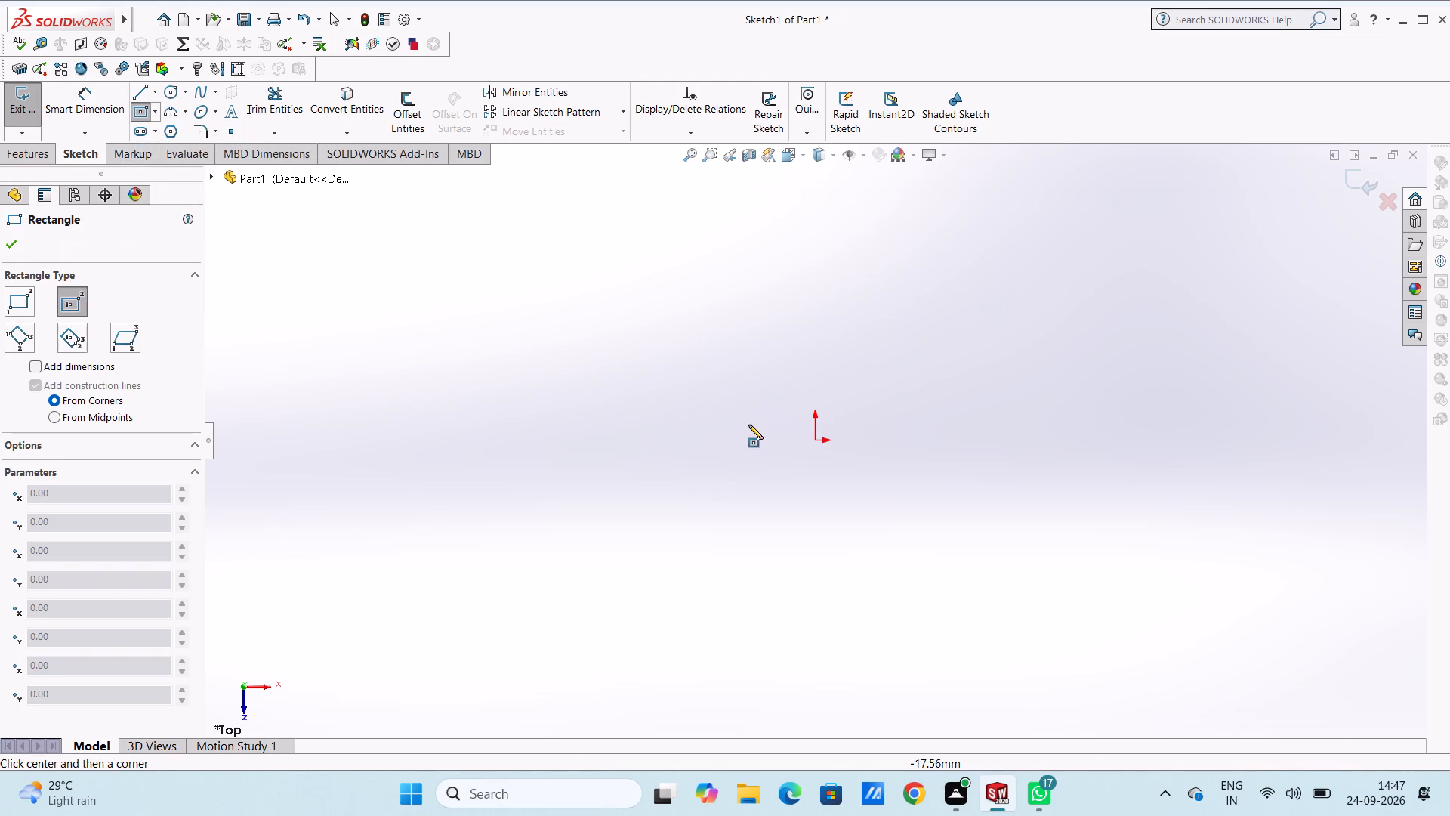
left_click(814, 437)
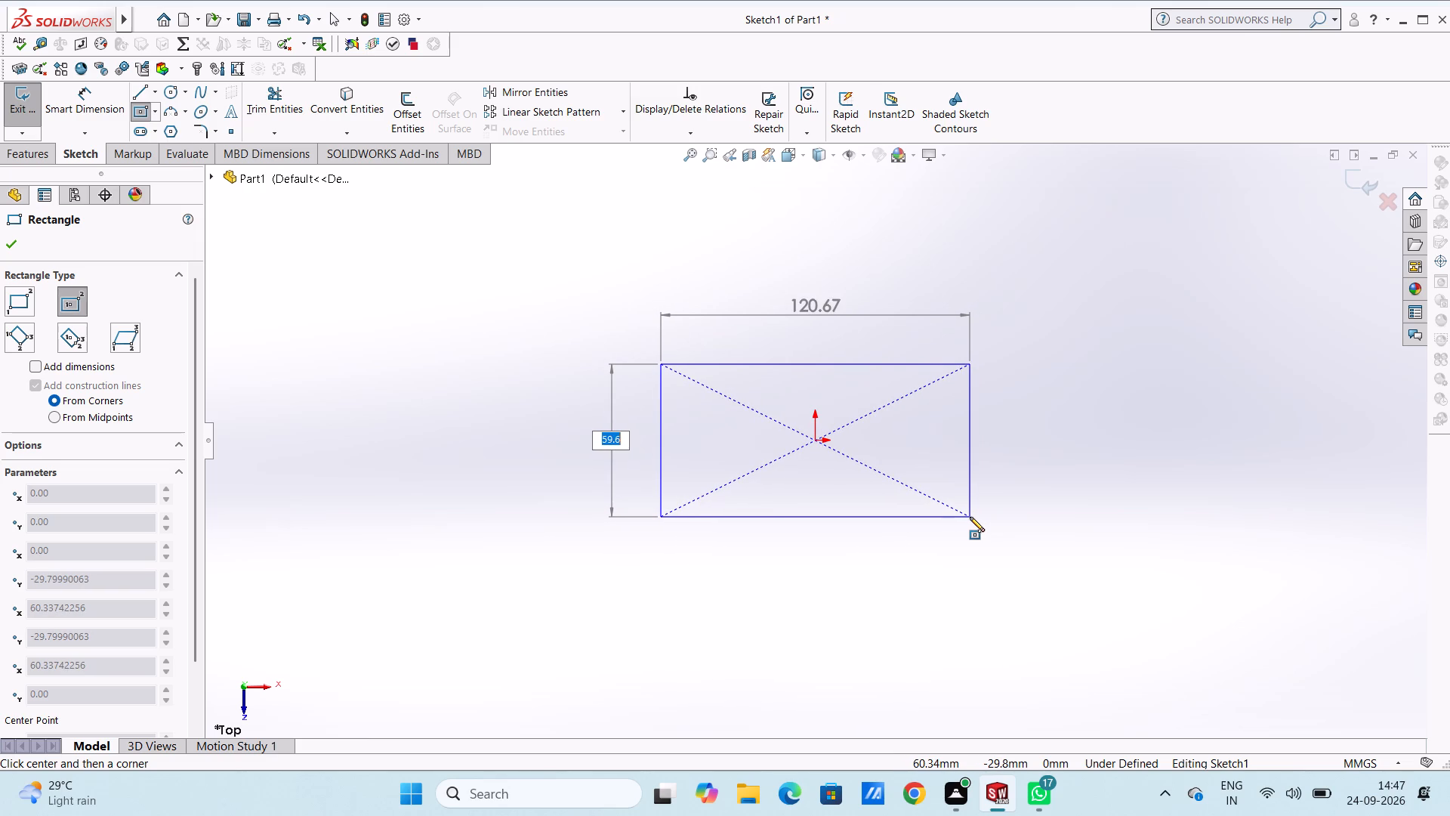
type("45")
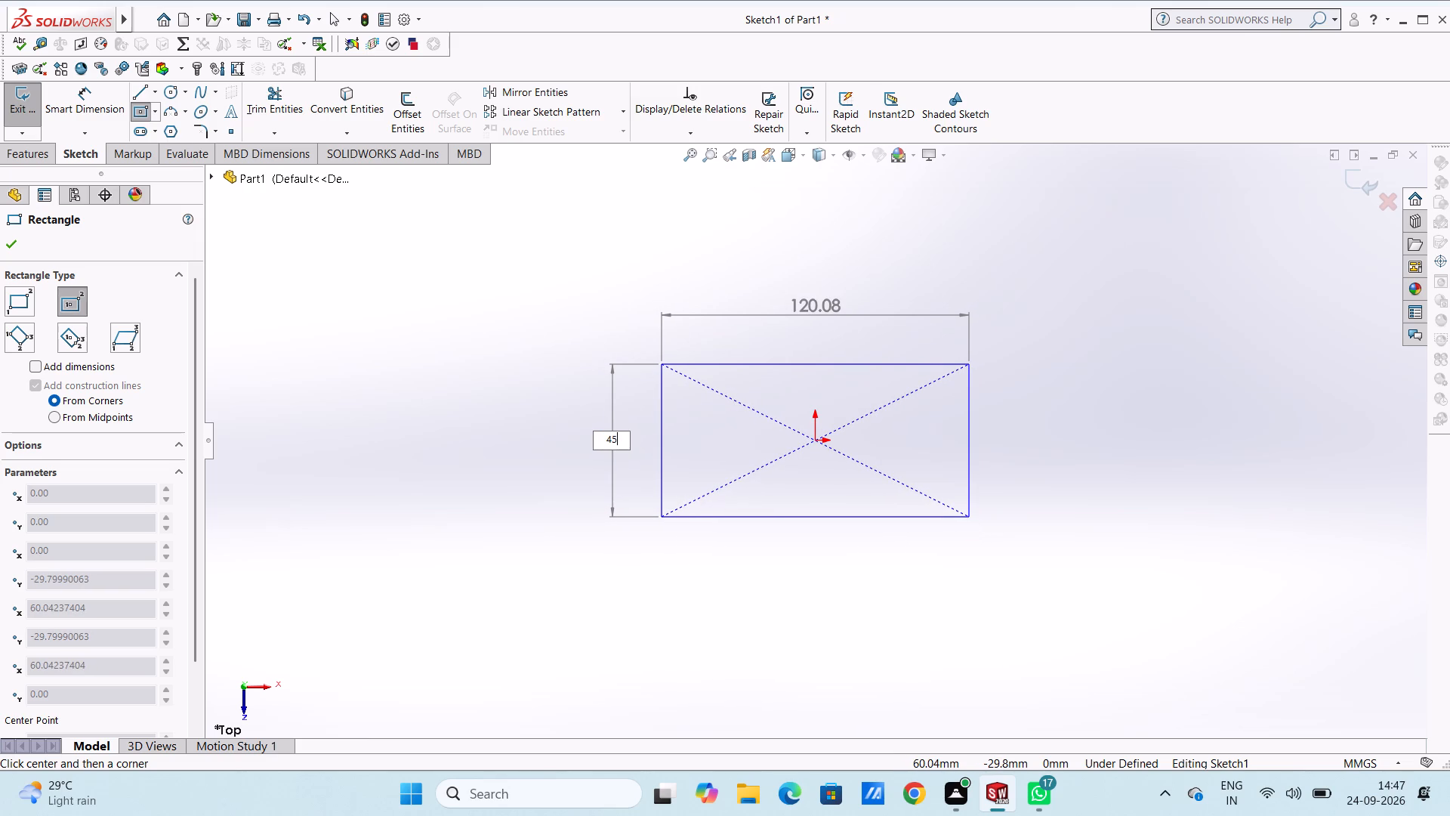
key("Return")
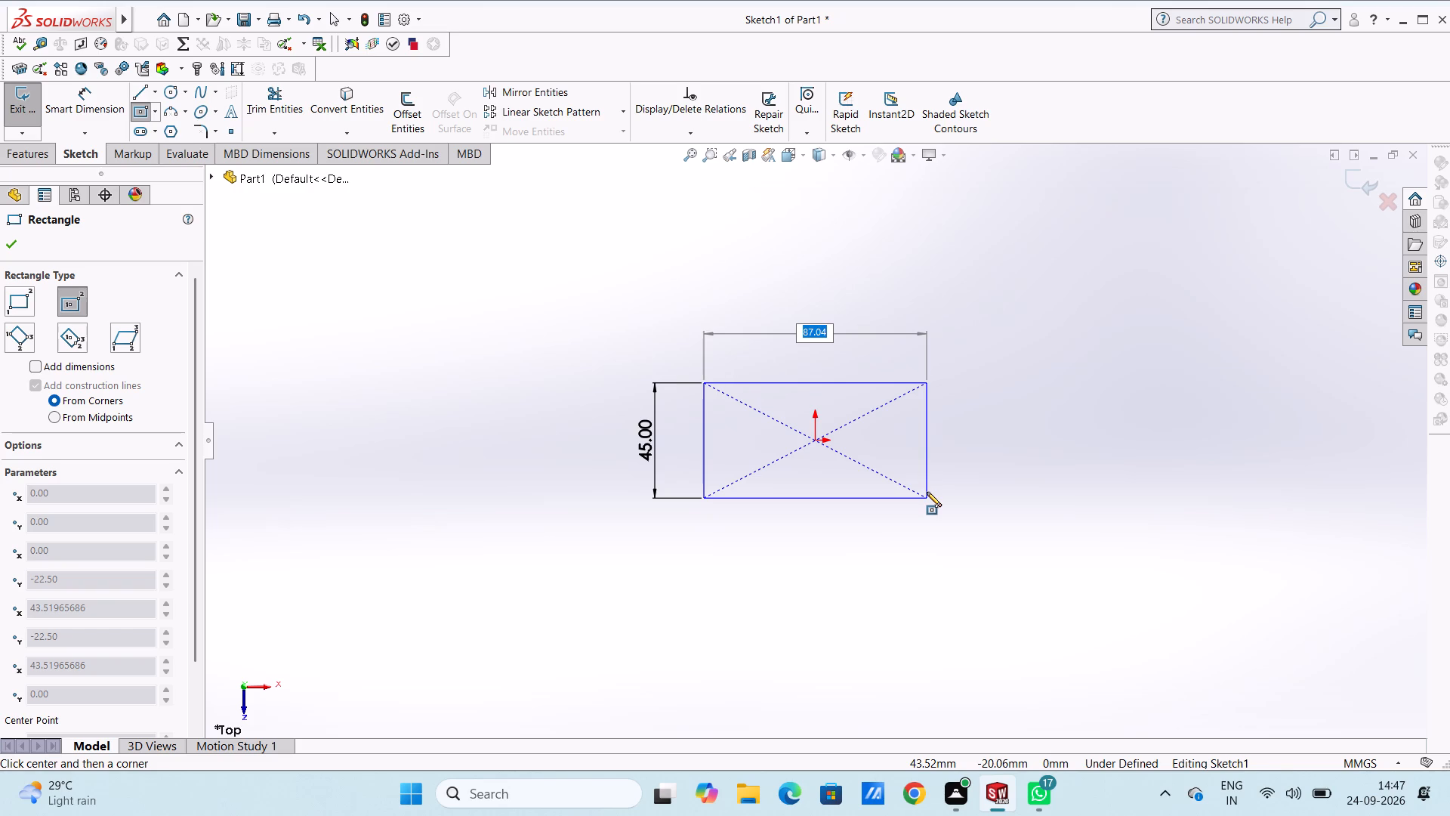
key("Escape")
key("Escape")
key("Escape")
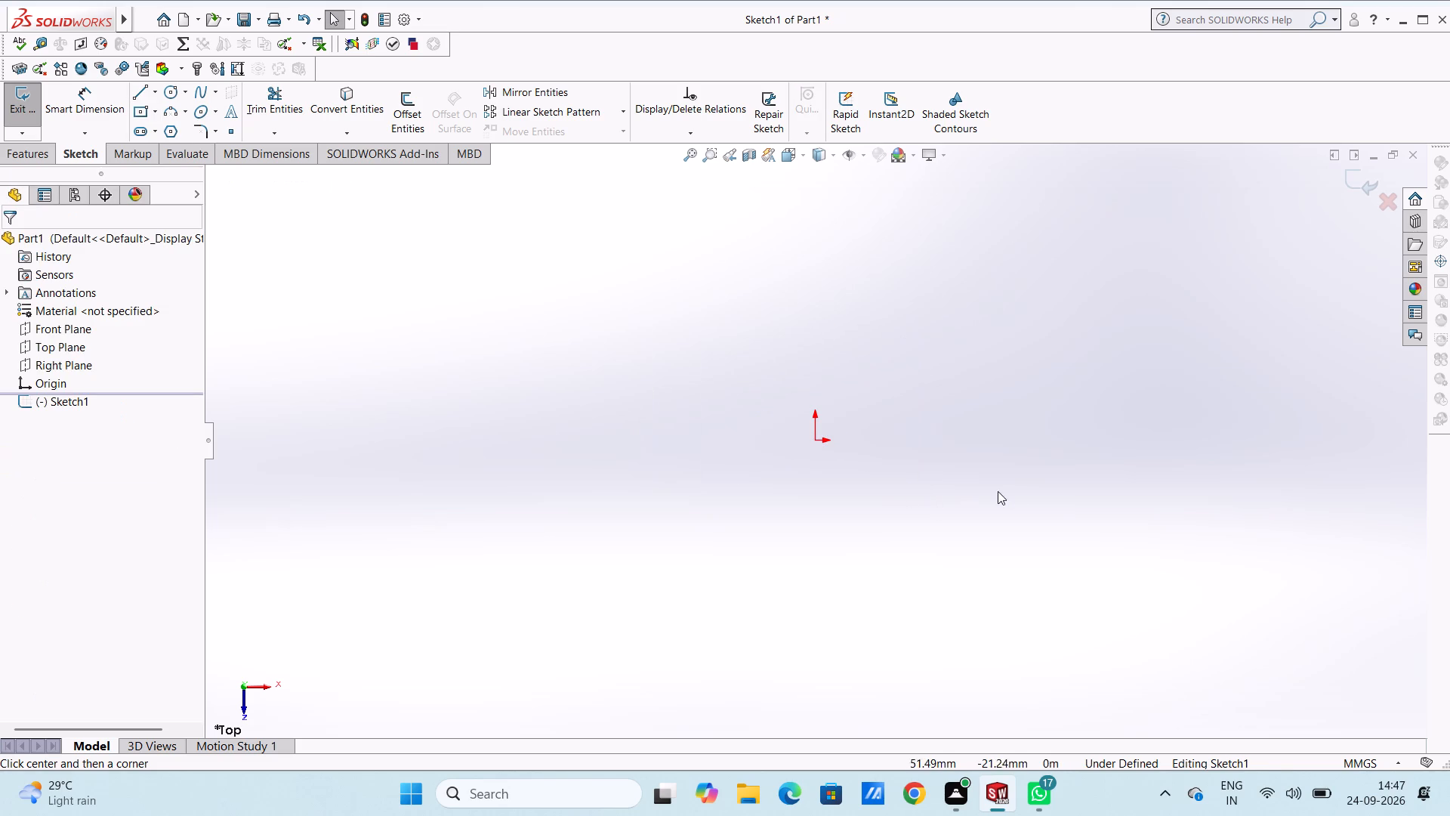
Sketch a circle centred on the origin with a radius of 54 mm.
left_click(170, 94)
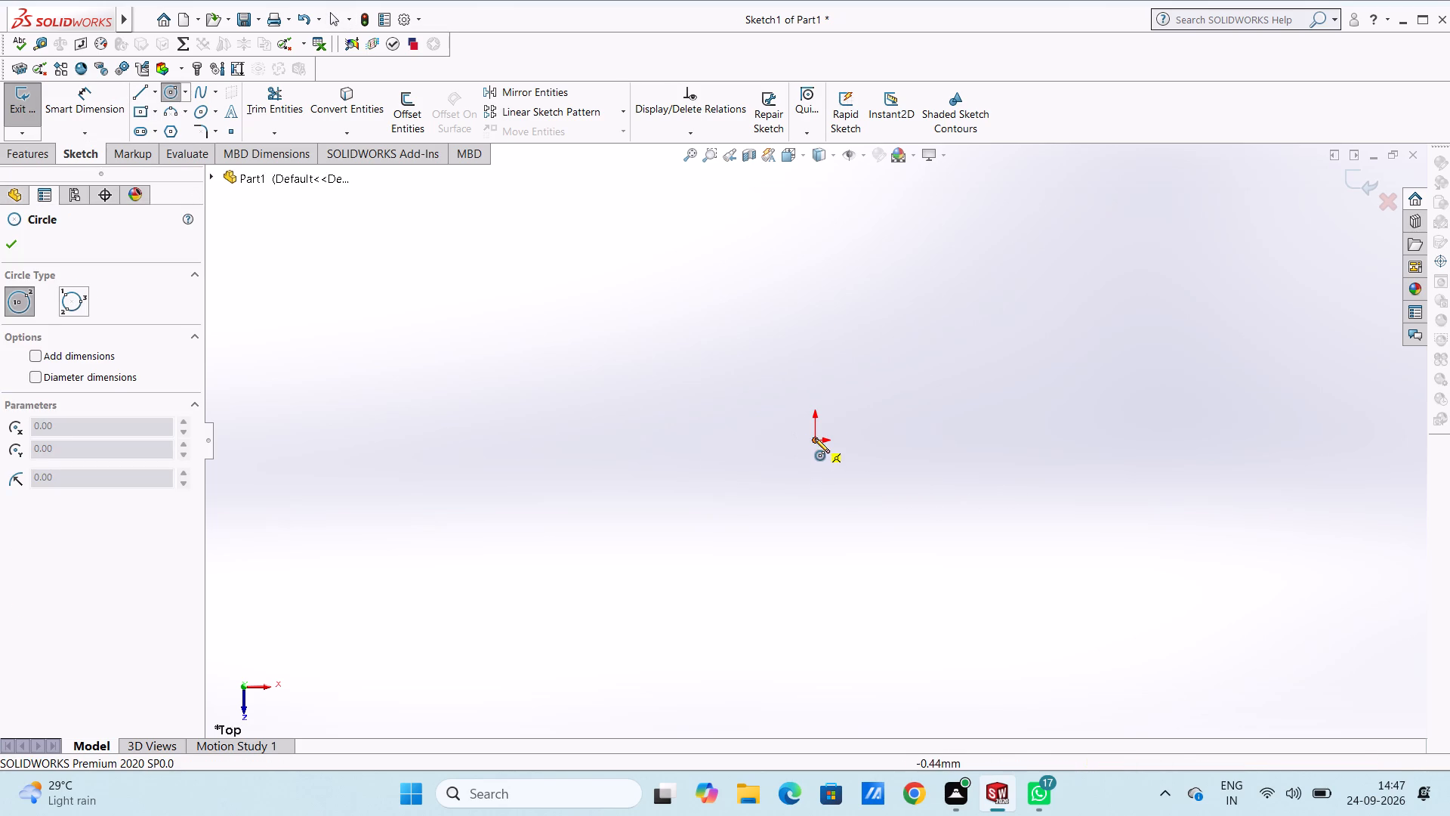
left_click(816, 437)
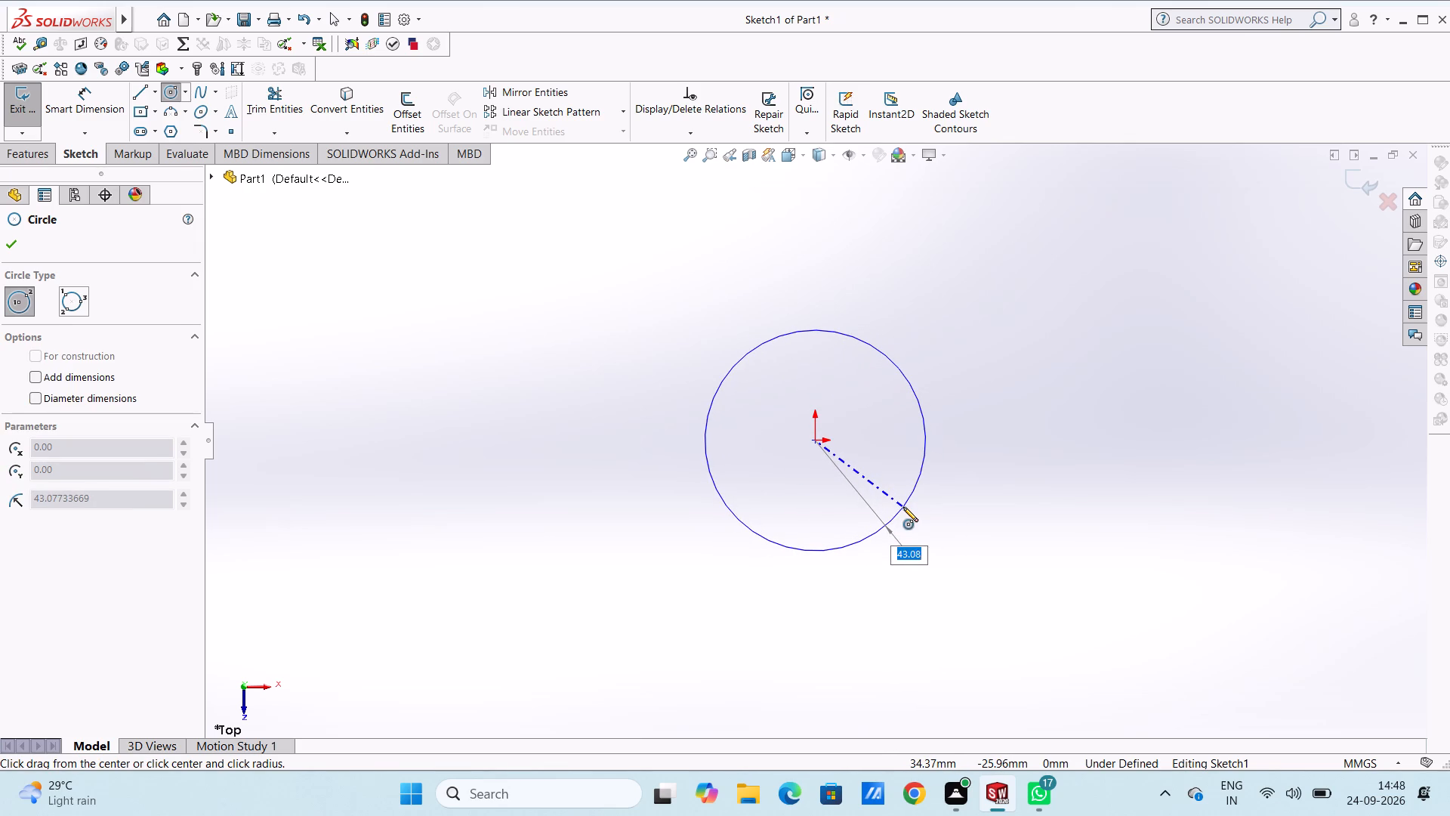
type("54")
key("Return")
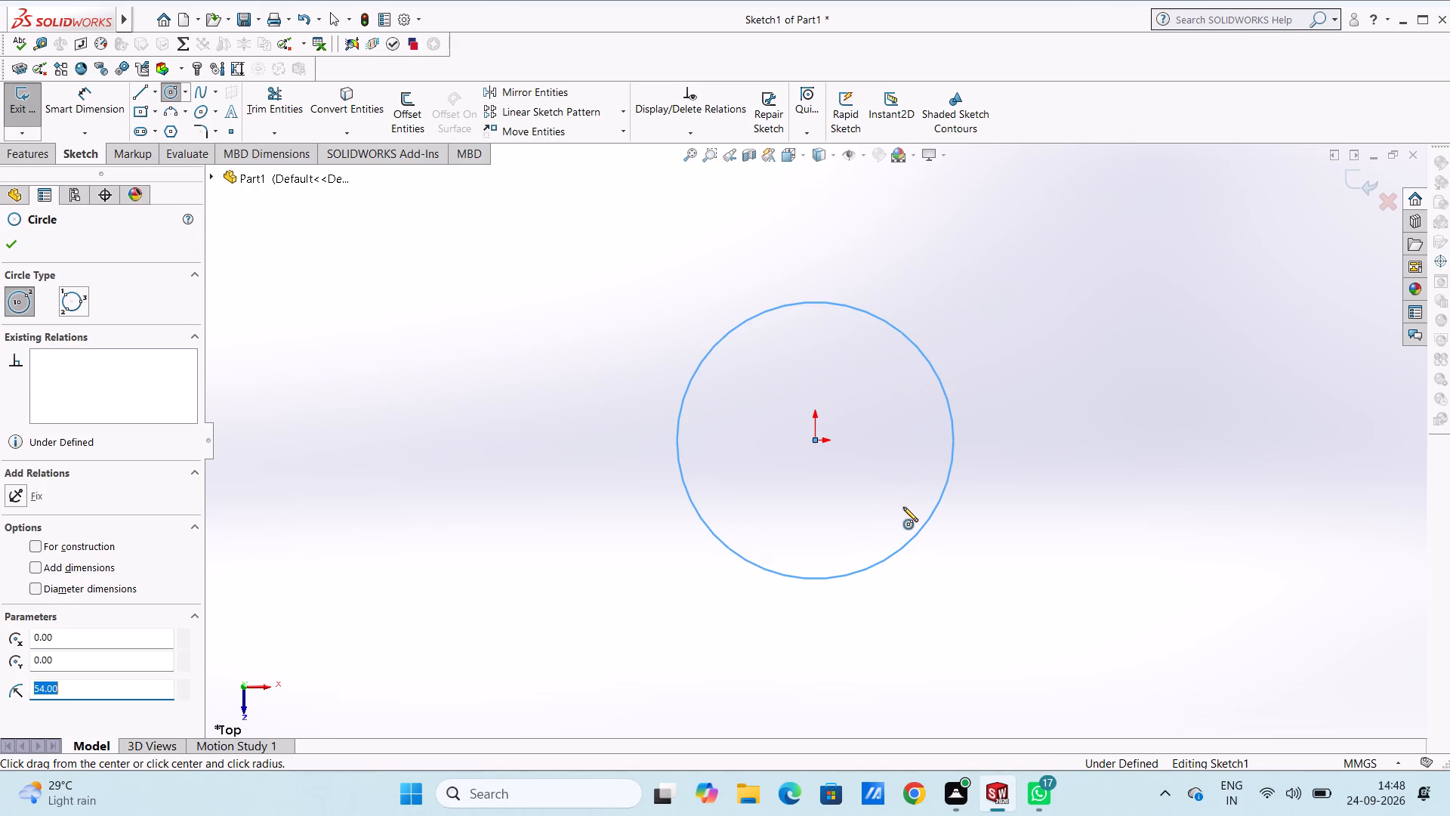
scroll(903, 507, "up", 4)
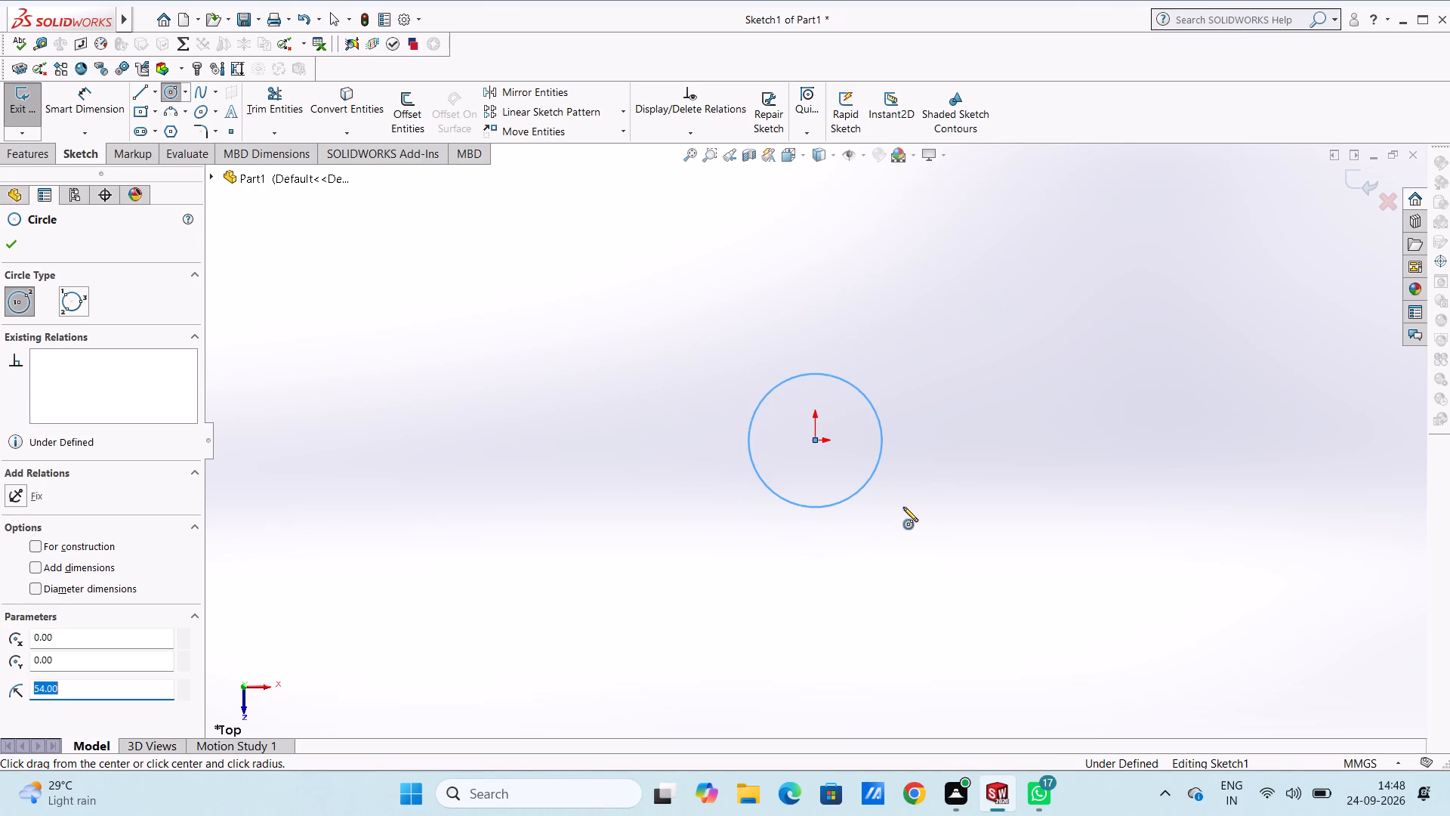
scroll(1034, 413, "down", 1)
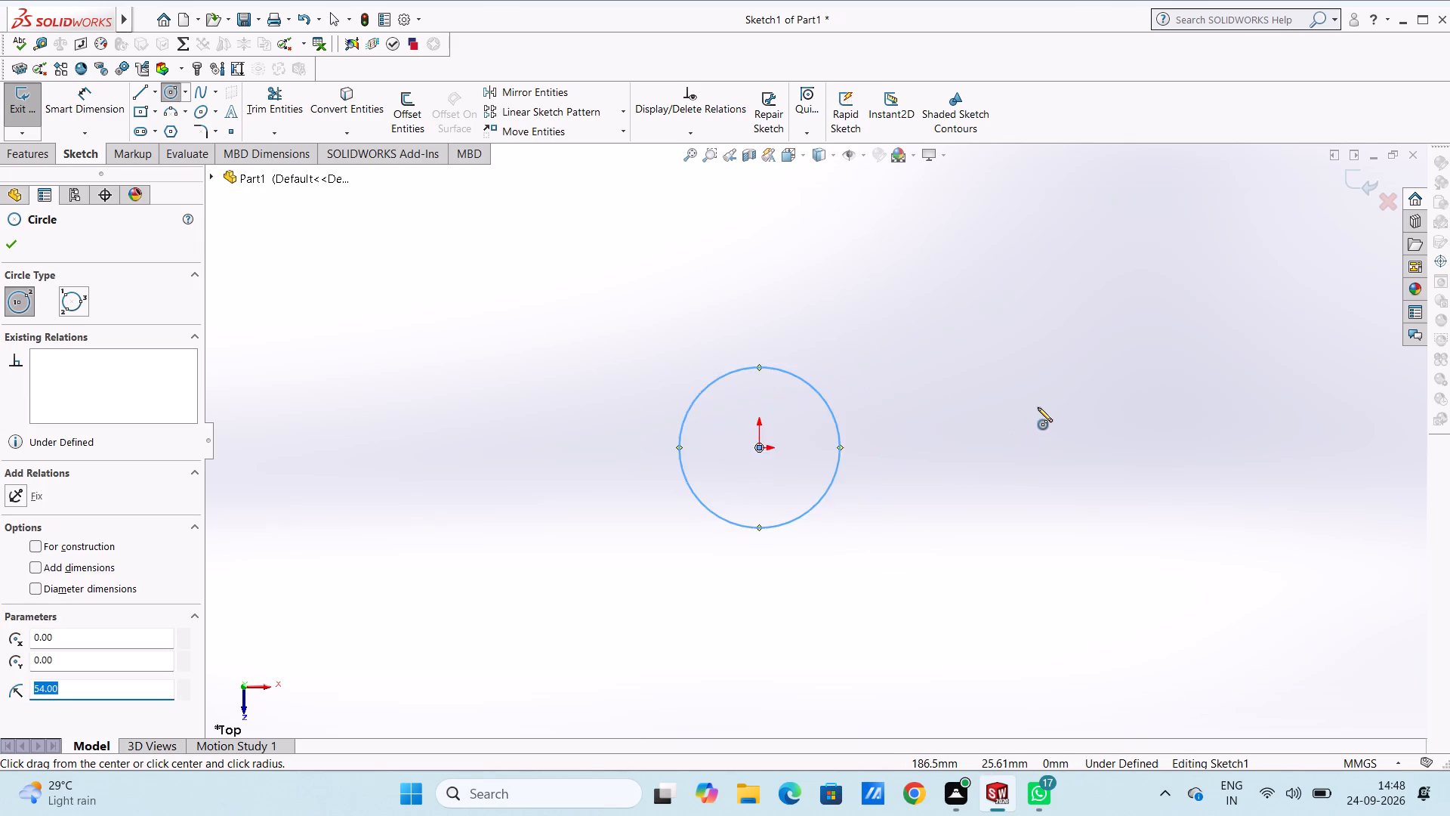
scroll(1038, 407, "down", 2)
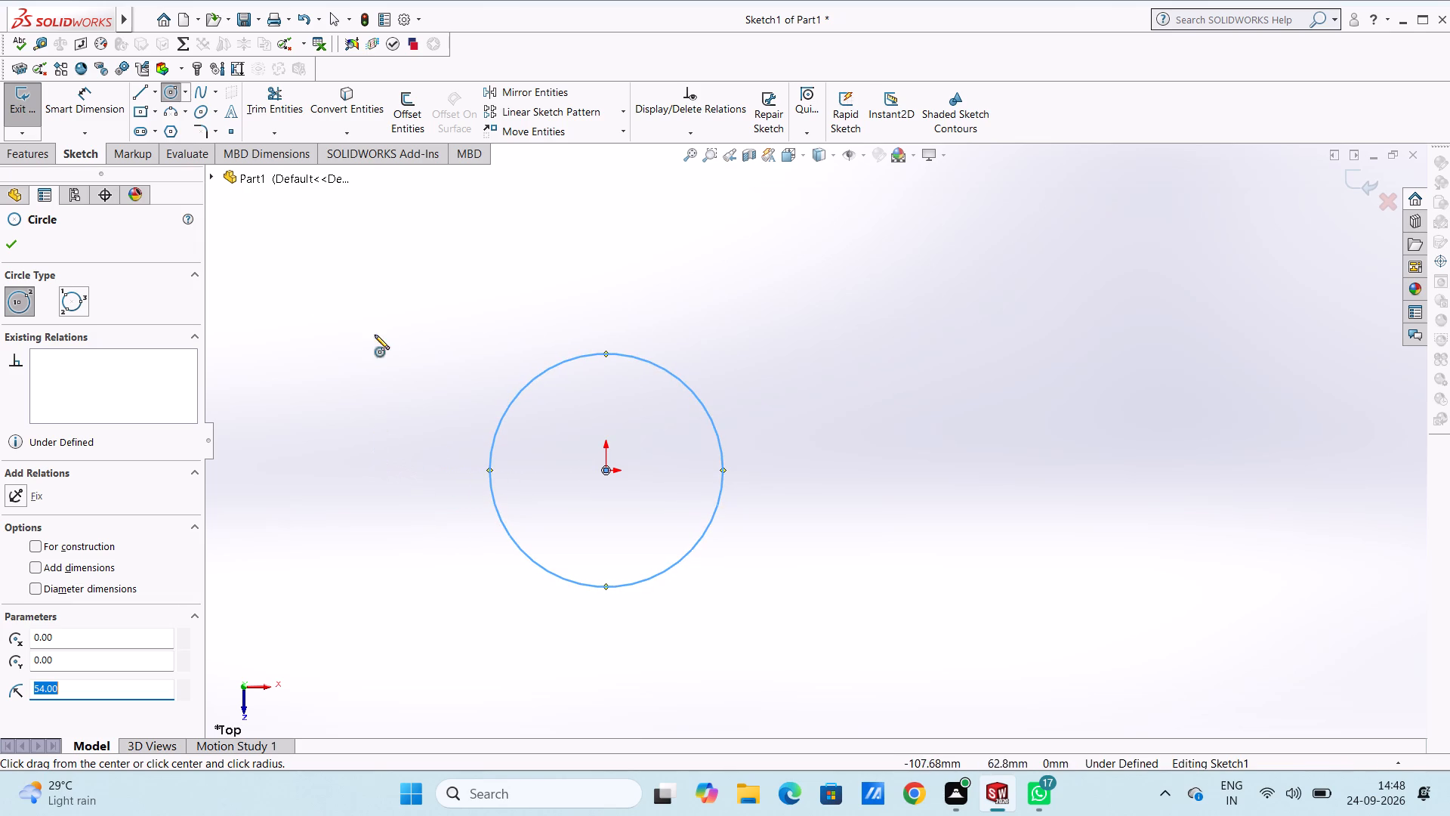
Add a diameter dimension to the circle, placing it outside the profile and keeping its value.
left_click(107, 122)
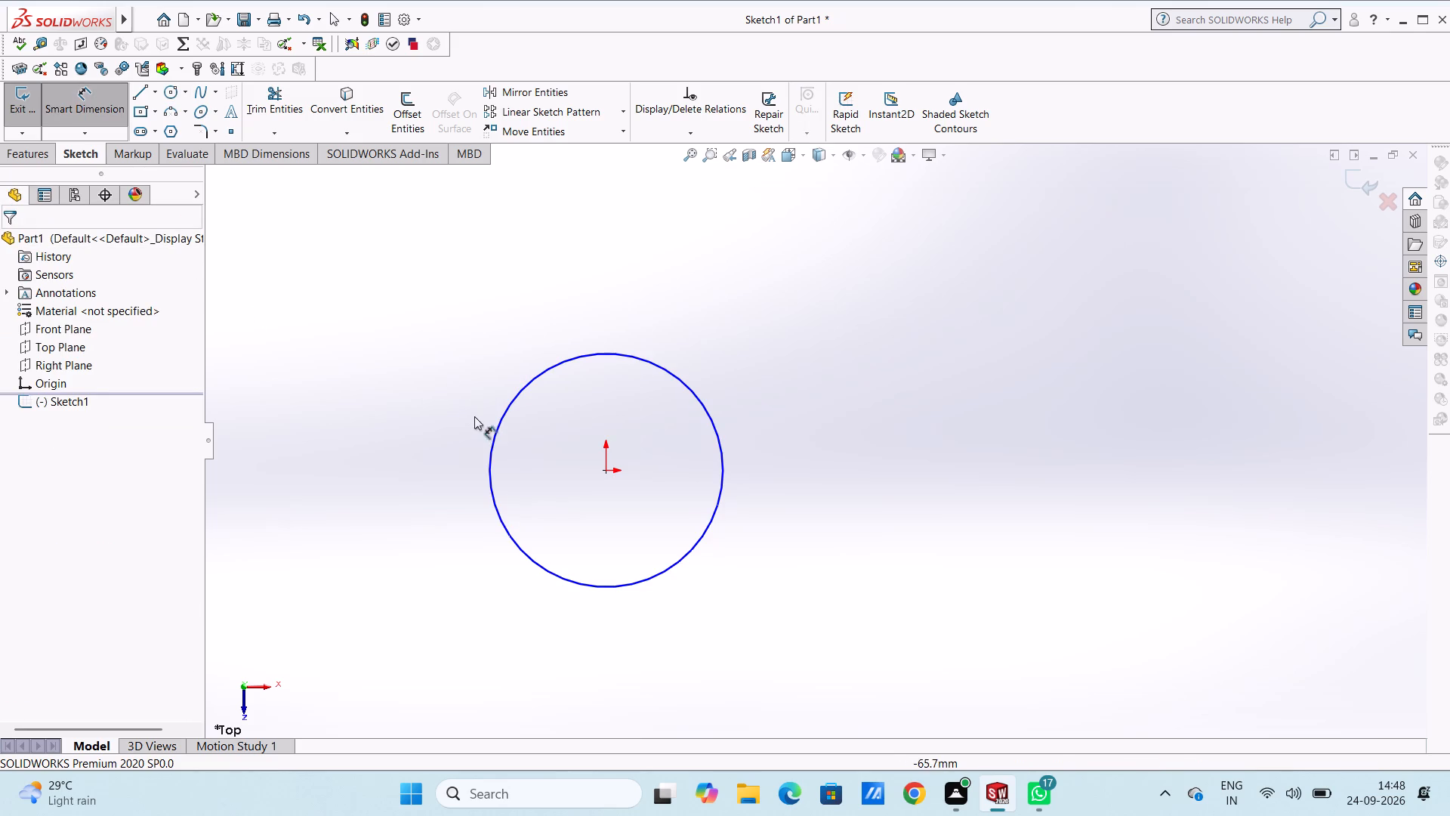
left_click(493, 435)
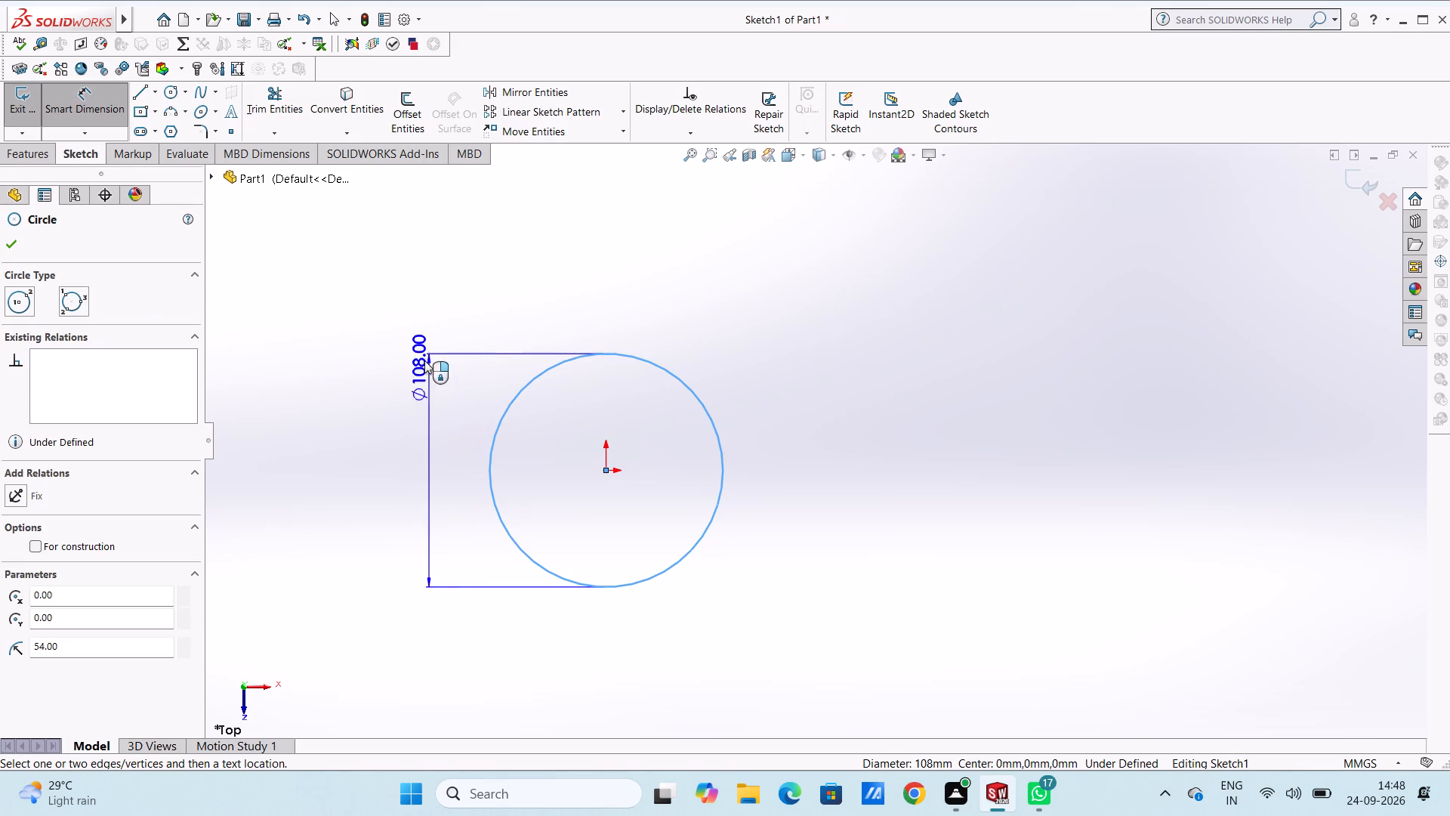
left_click(369, 254)
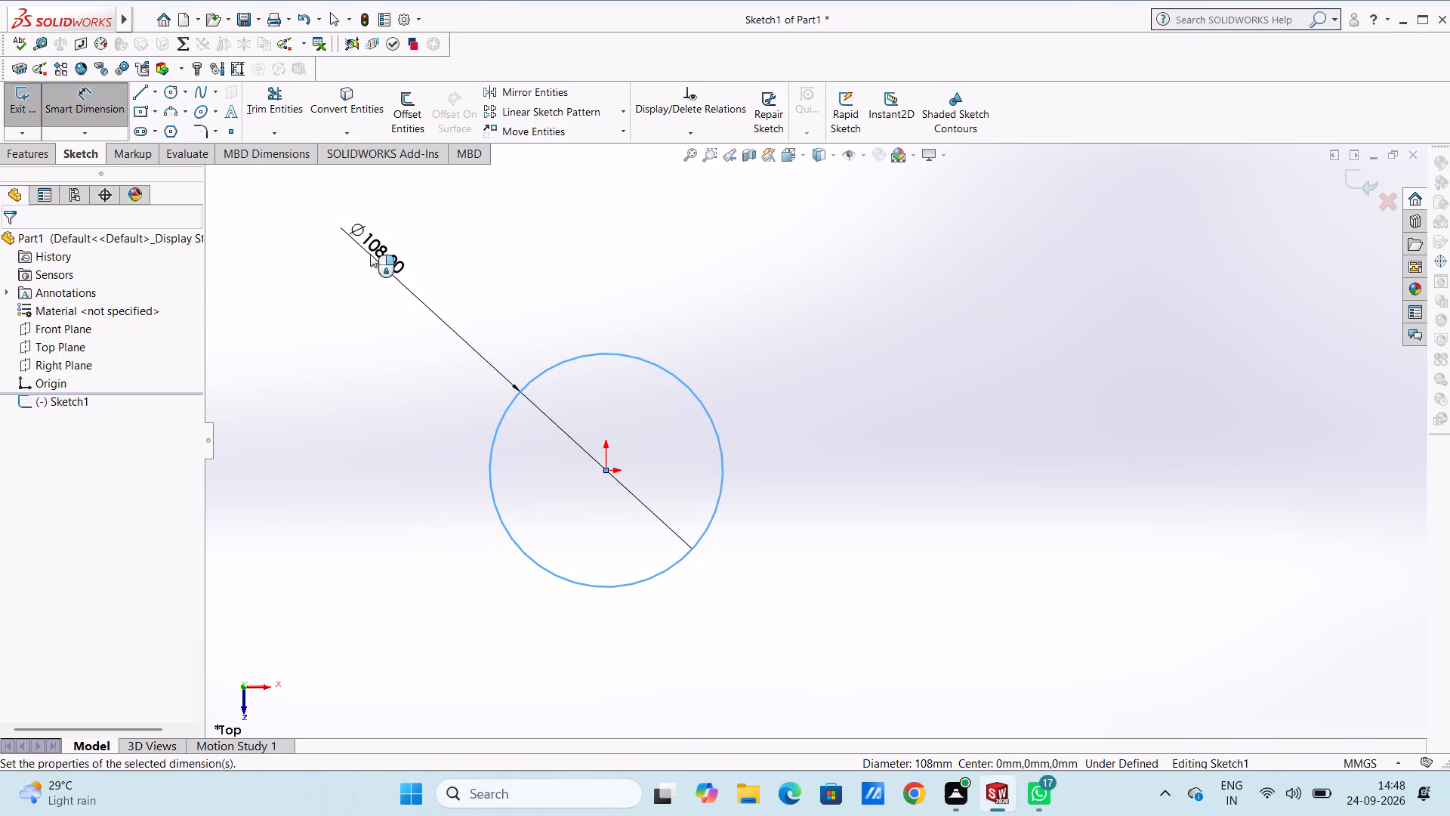
left_click(304, 236)
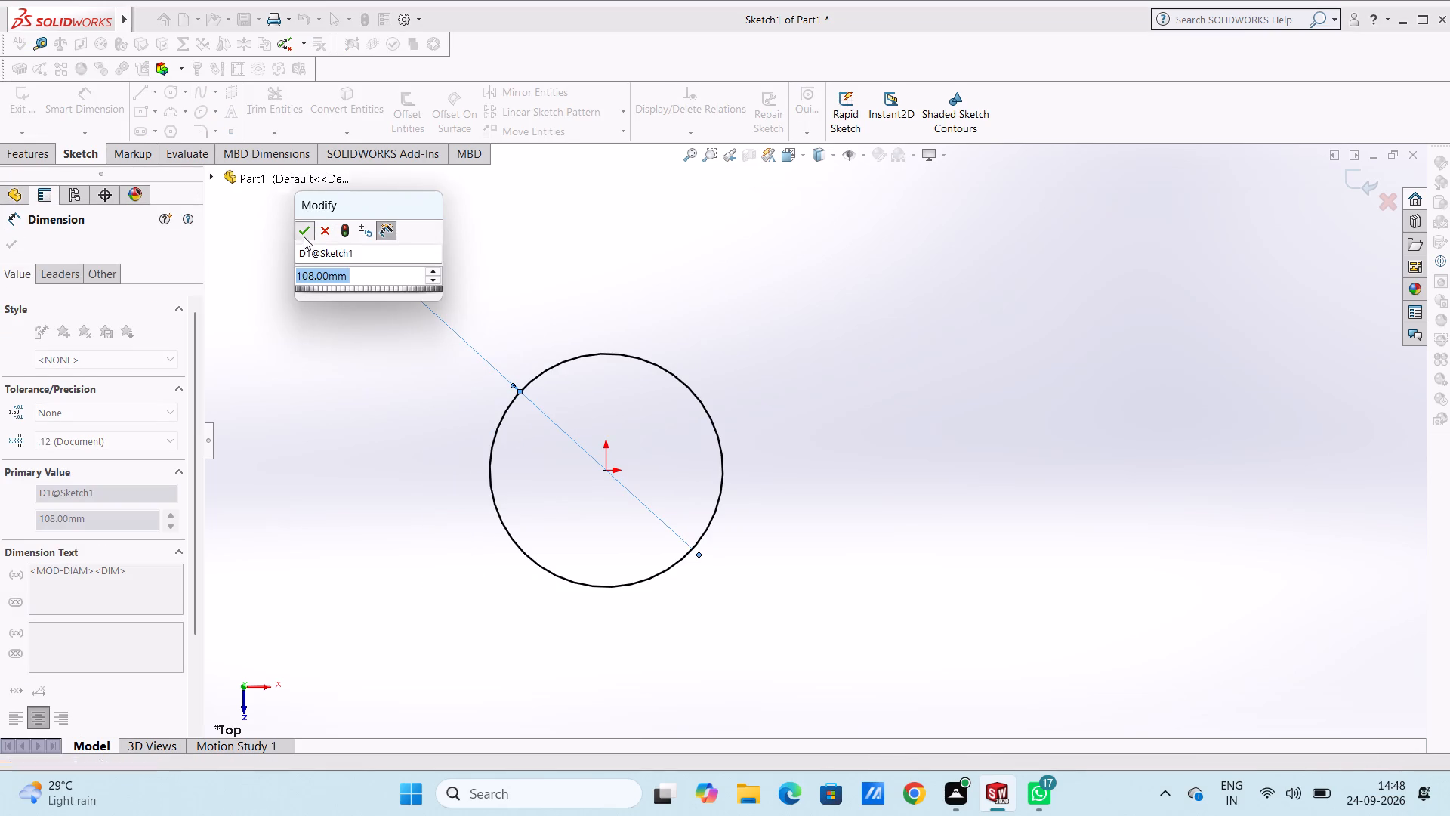
left_click(310, 263)
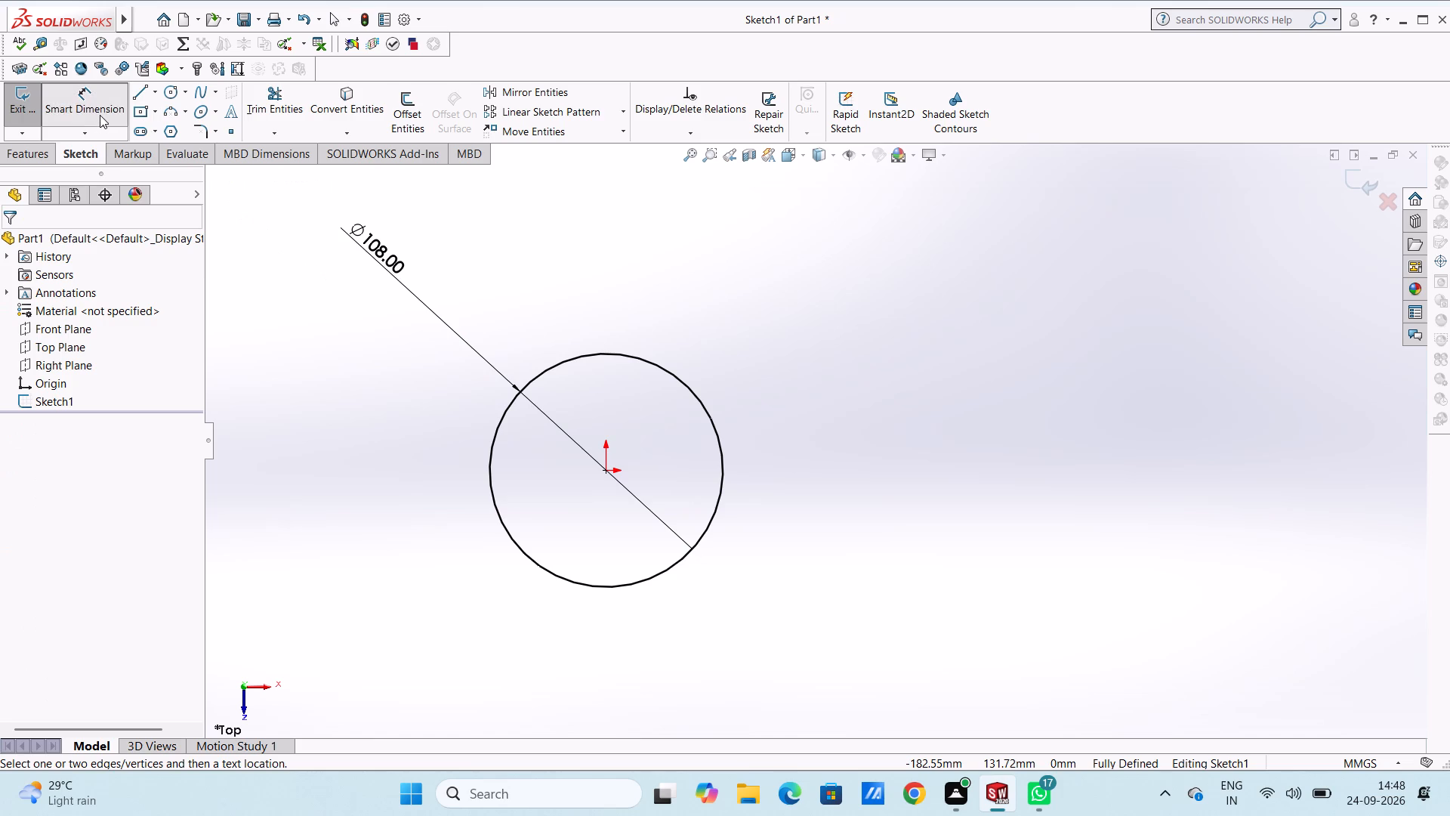
left_click(100, 115)
Extrude the circle 50 mm blind as a one-direction thin feature with a 4 mm wall directed inward.
left_click(35, 163)
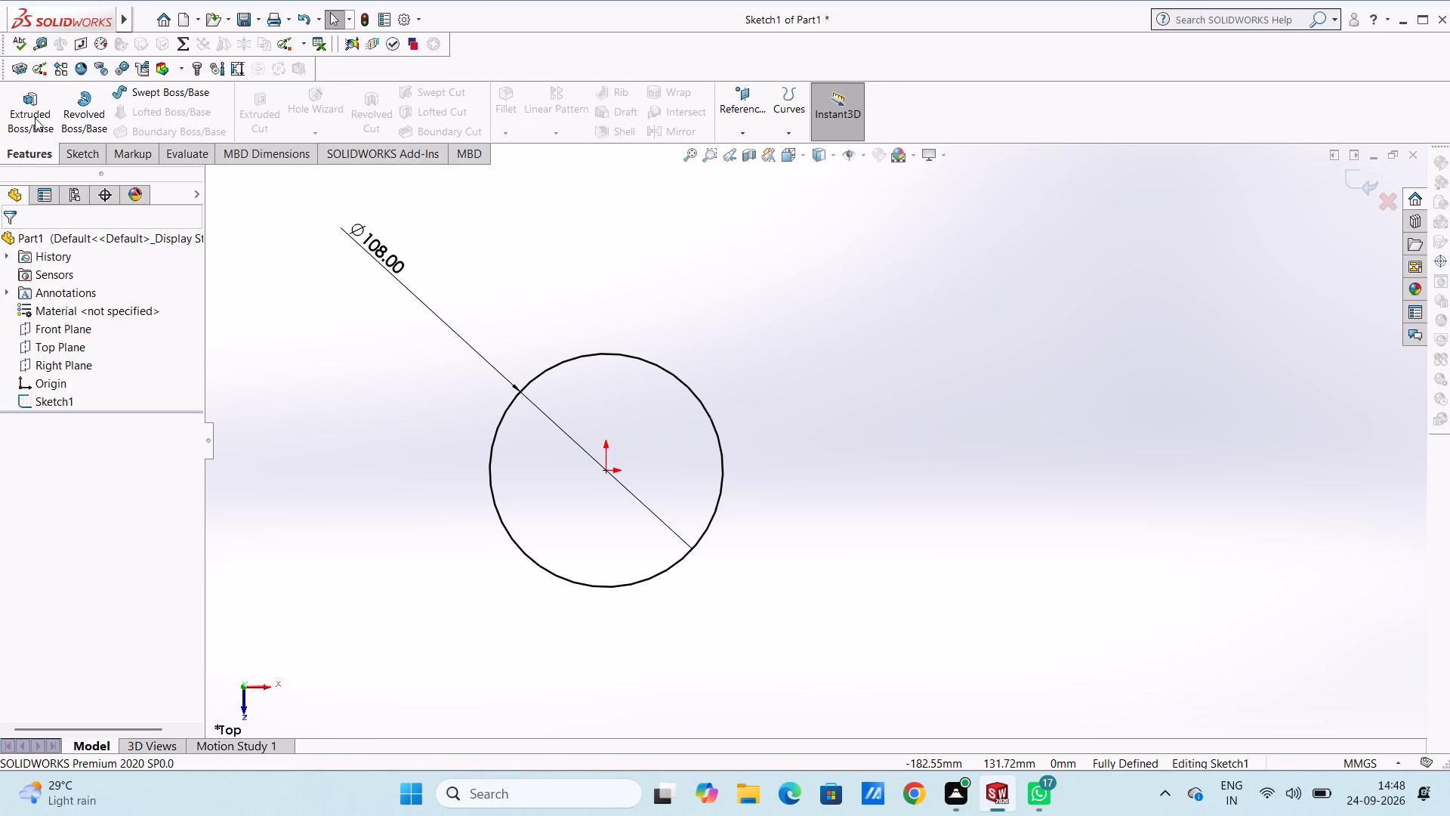
left_click(36, 118)
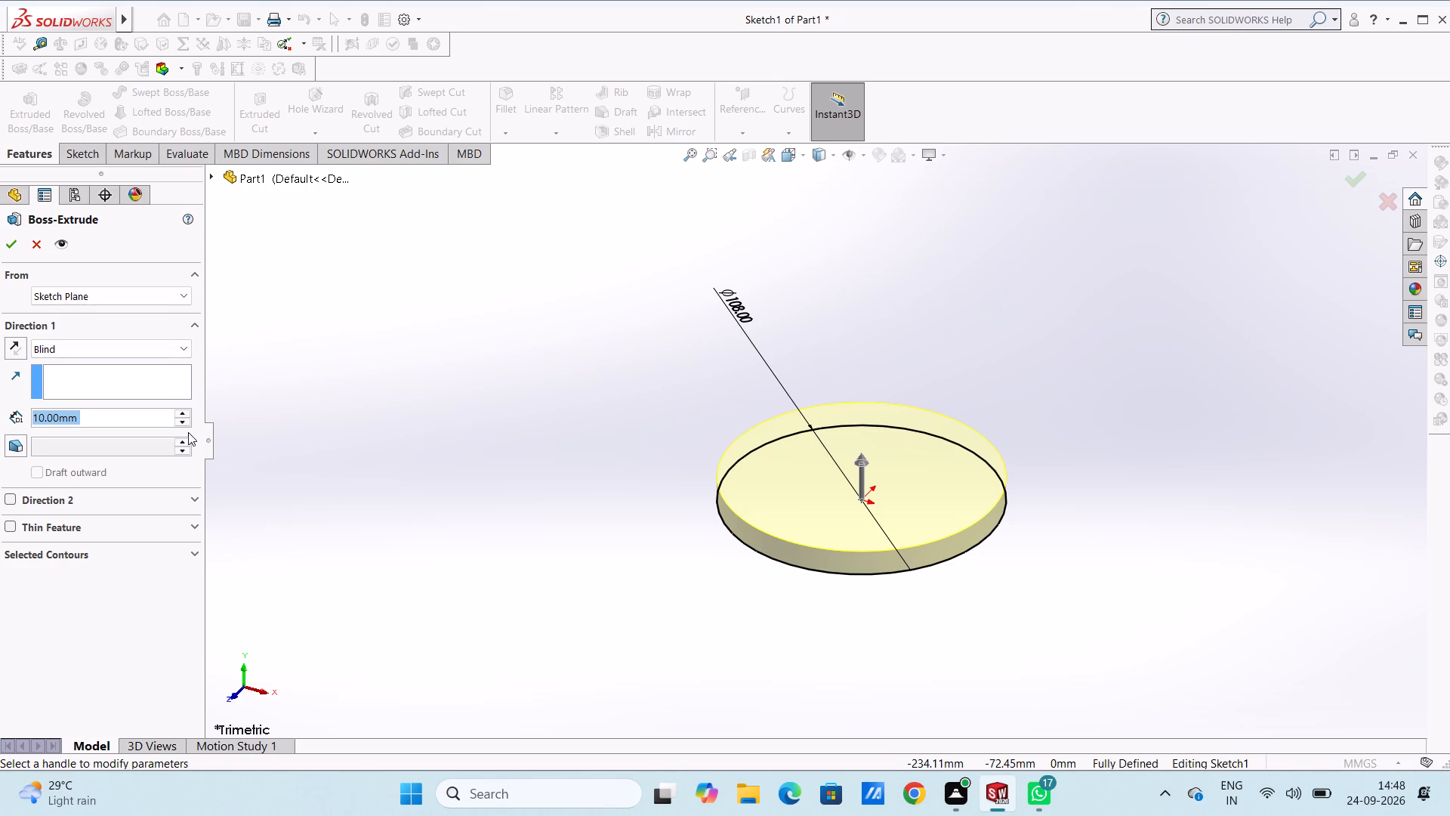
type("50")
key("Return")
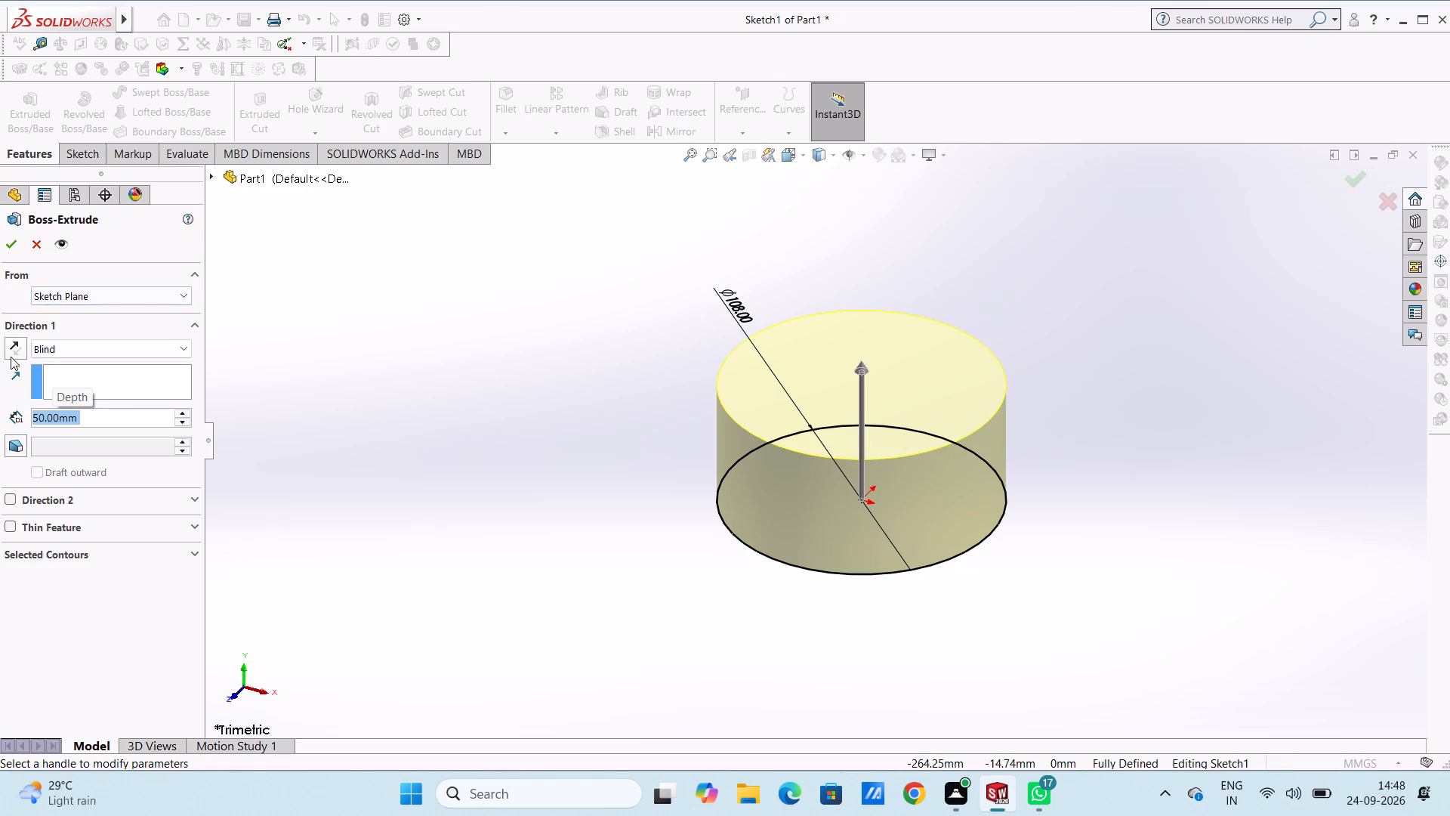
left_click(6, 527)
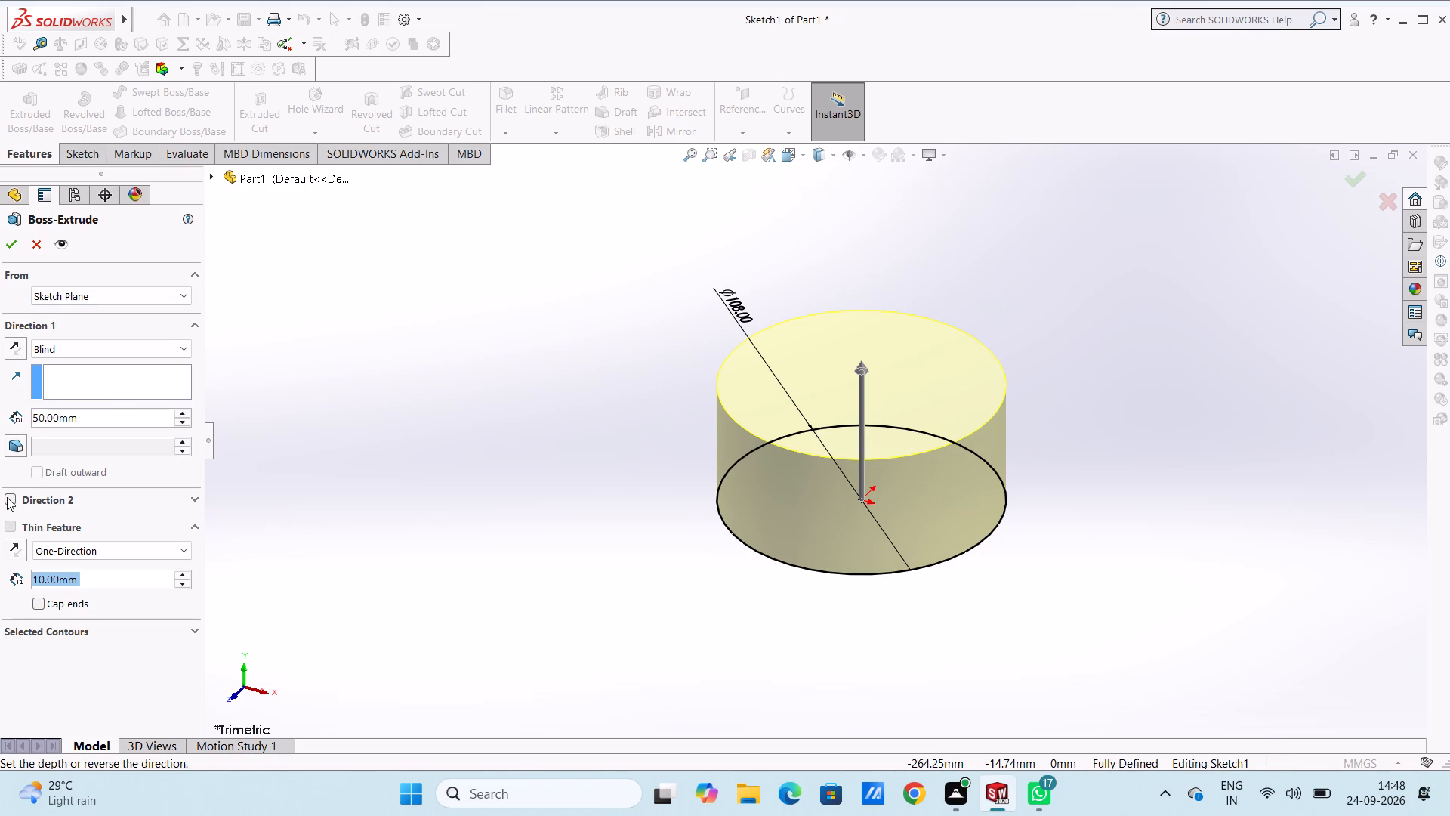
left_click(13, 555)
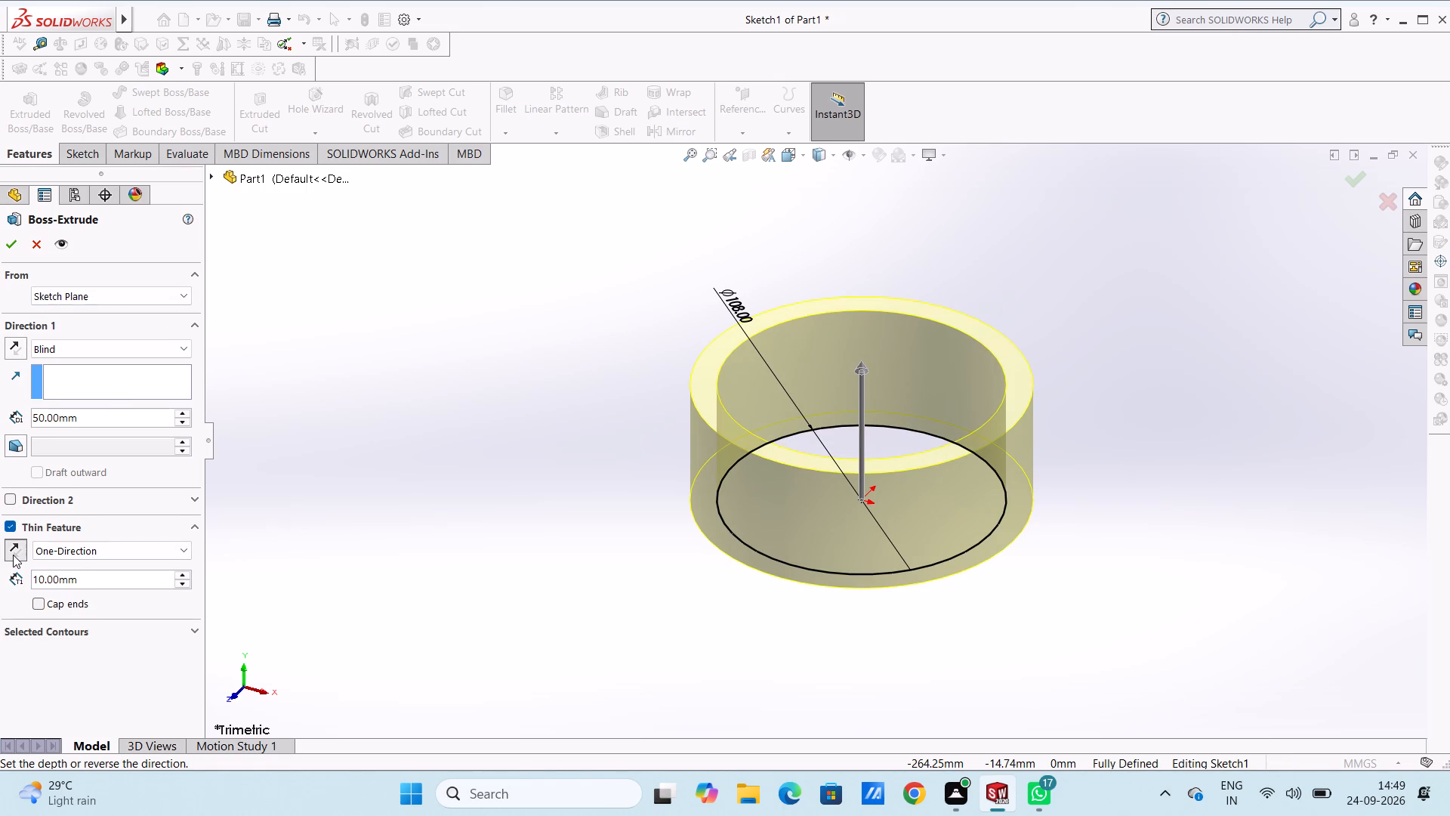
double_click(88, 578)
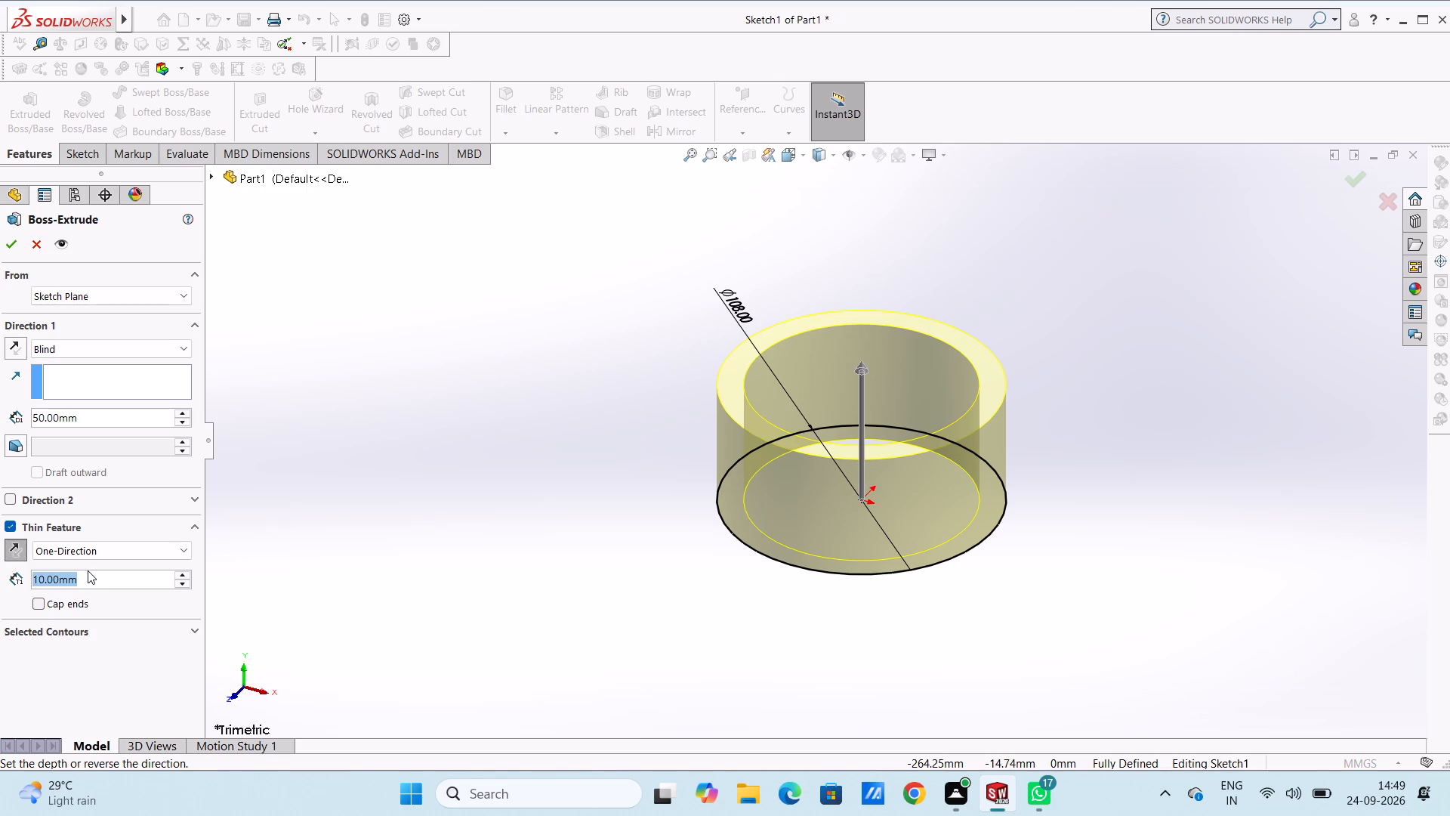
key("2")
key("Return")
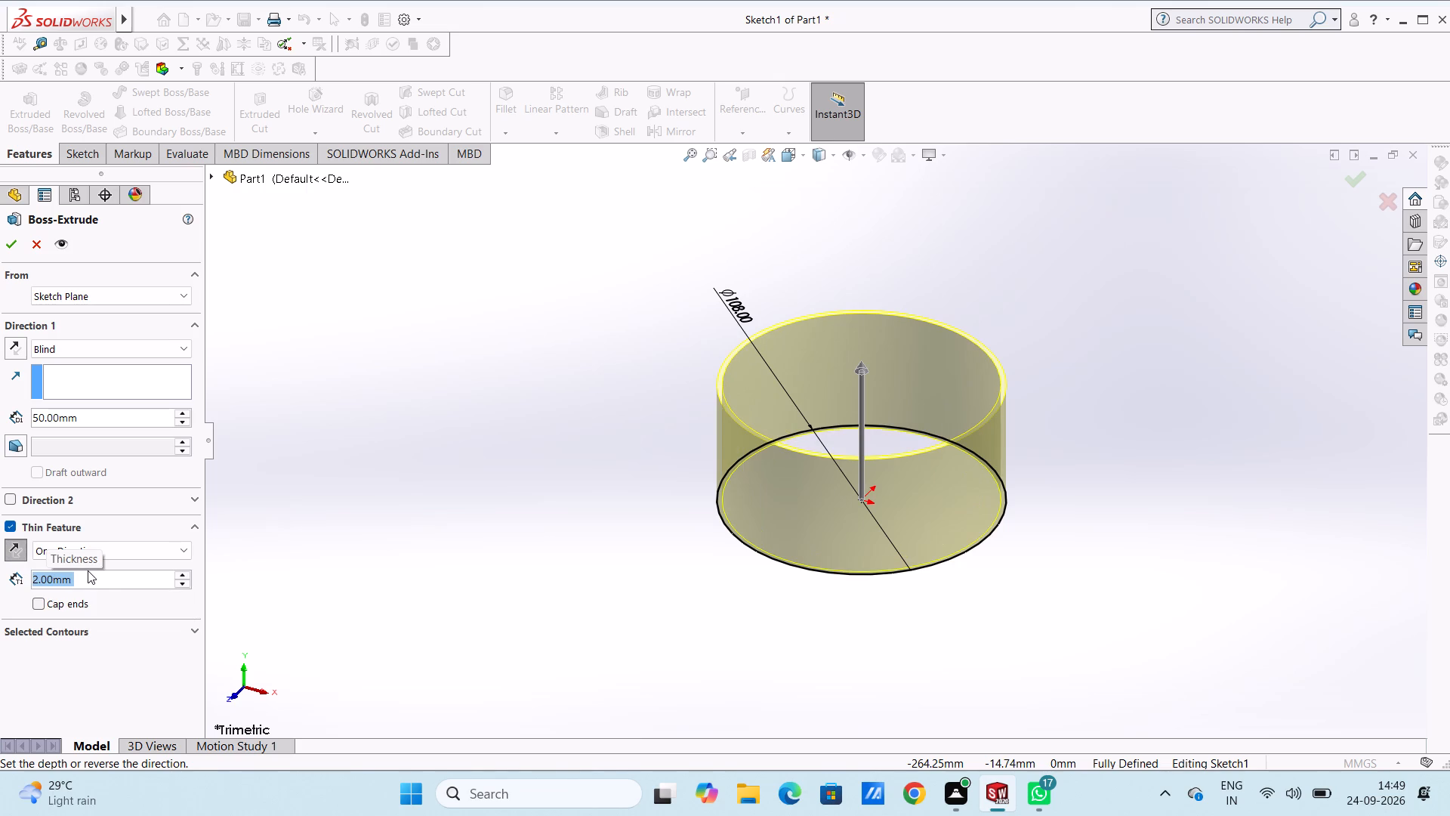
key("3")
key("Return")
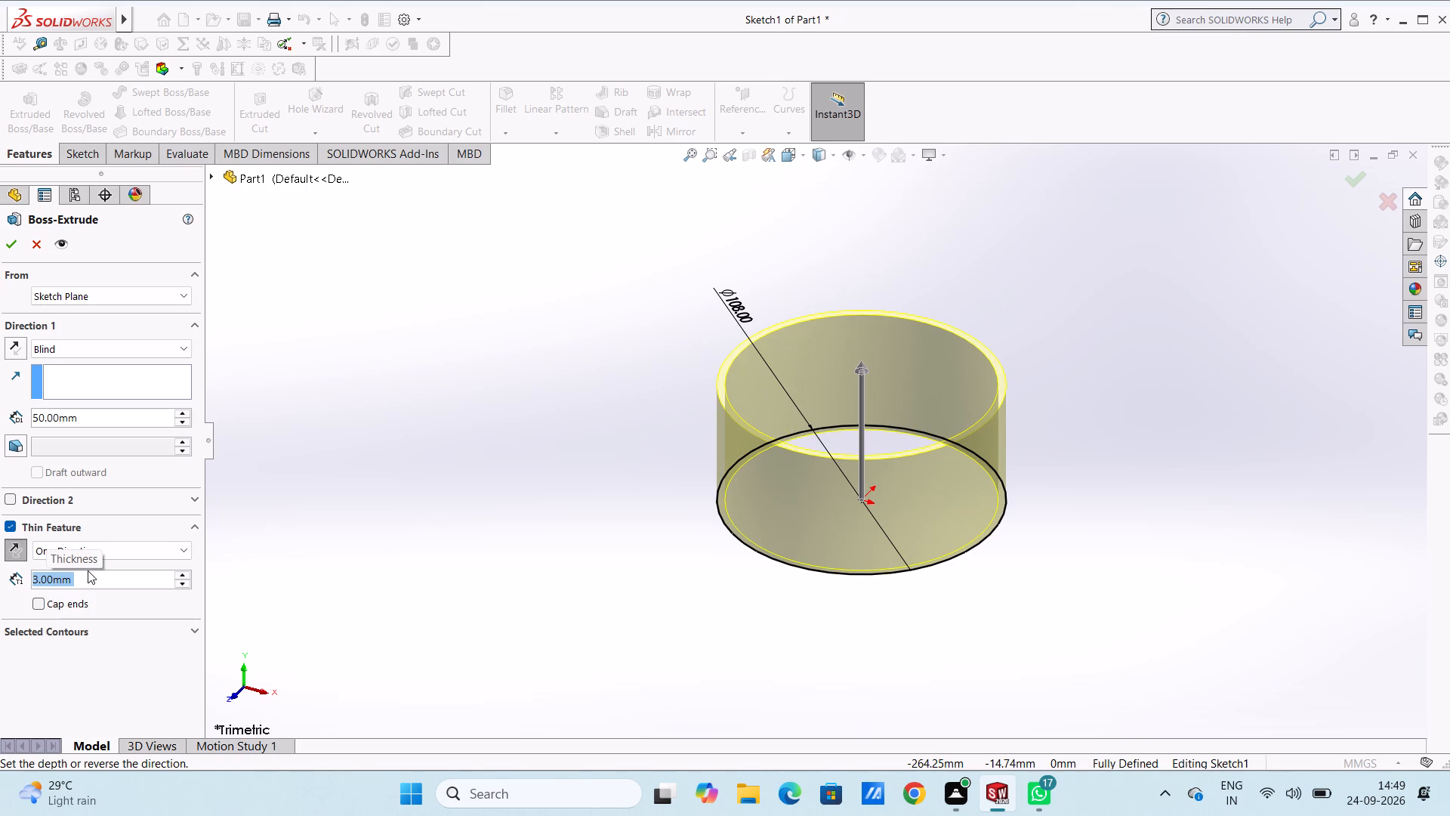
key("4")
key("Return")
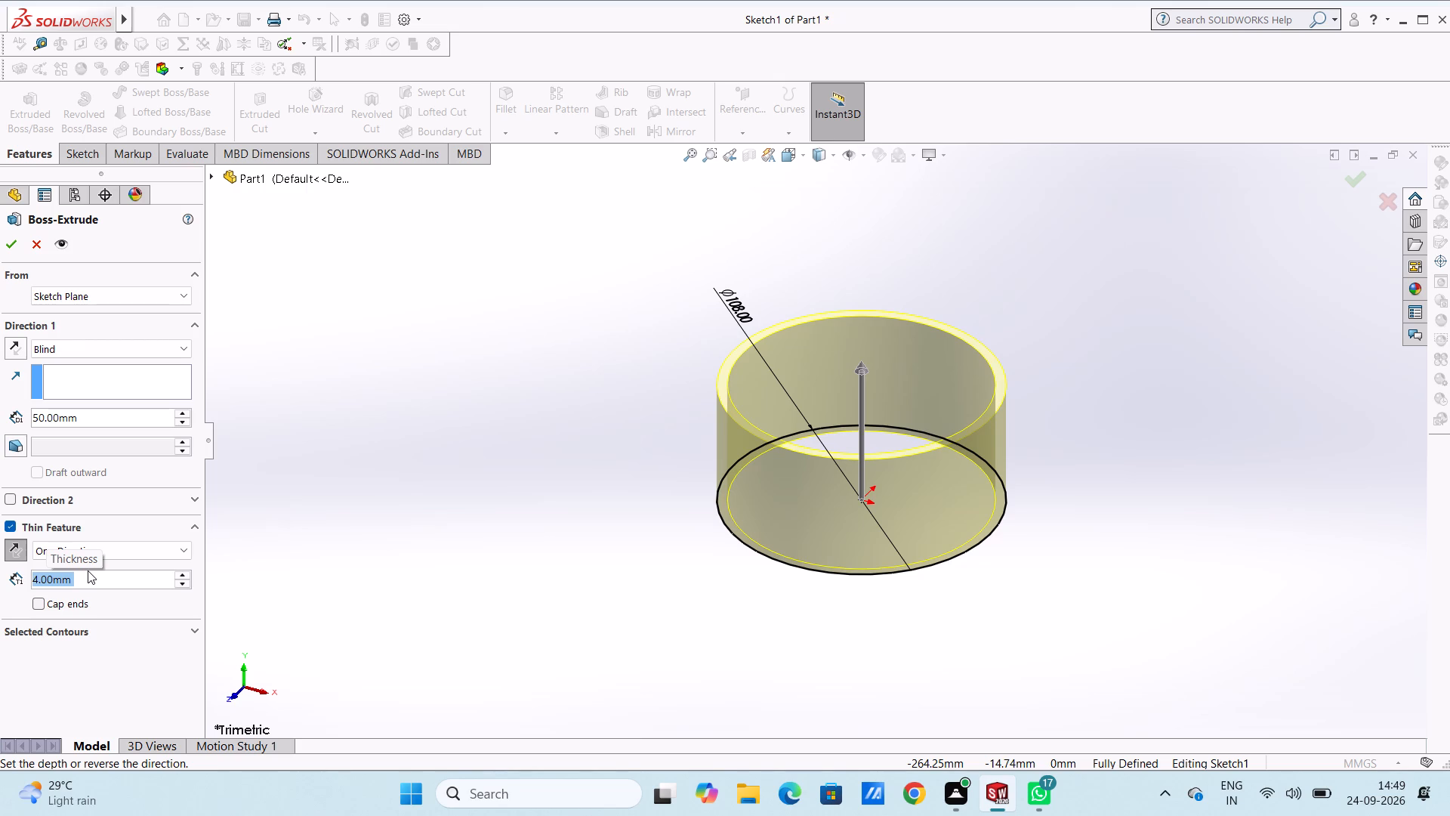
left_click(8, 242)
left_click(301, 419)
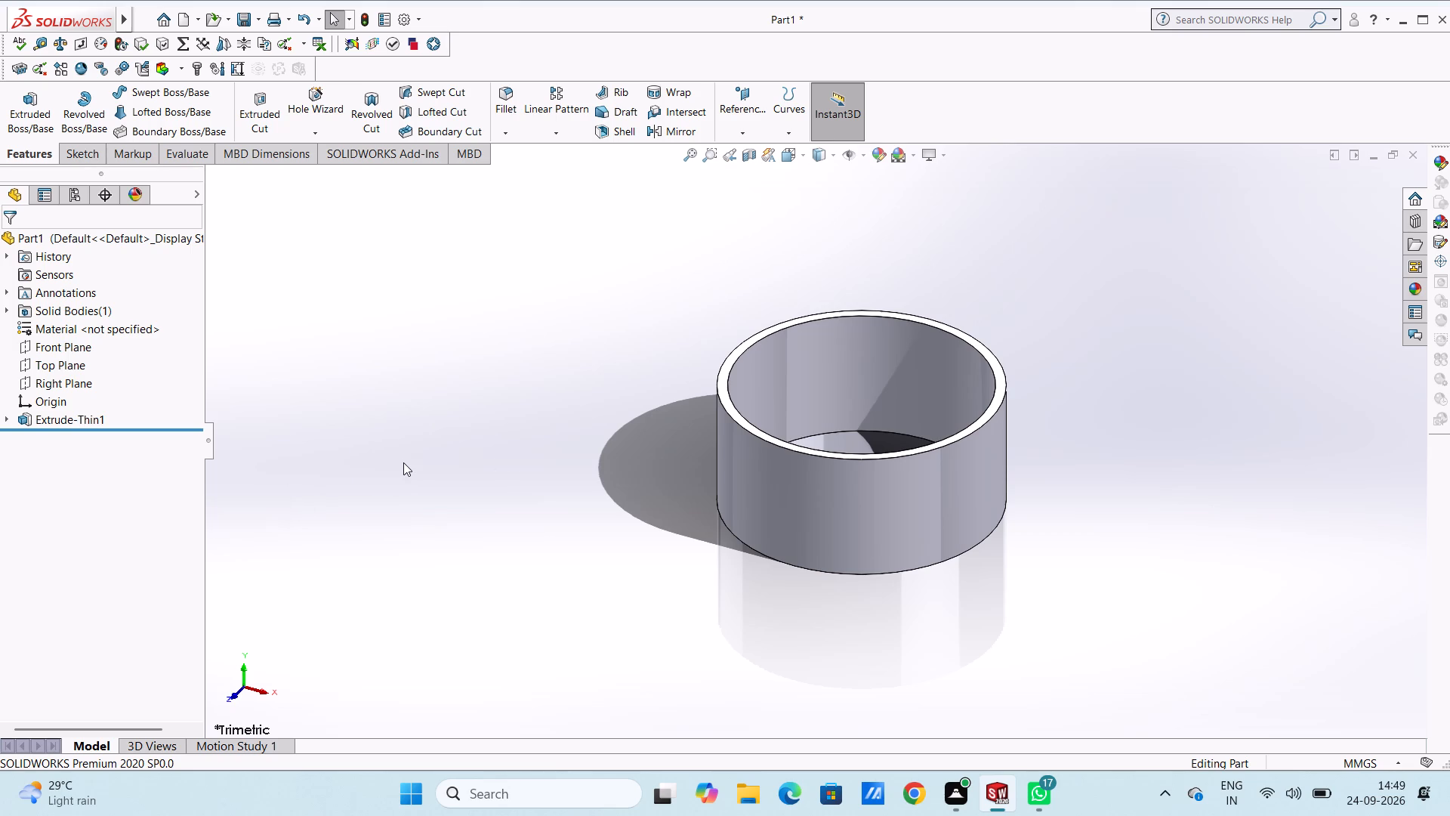
Start a new sketch on the bottom annular face of the extruded ring.
key("ctrl+5")
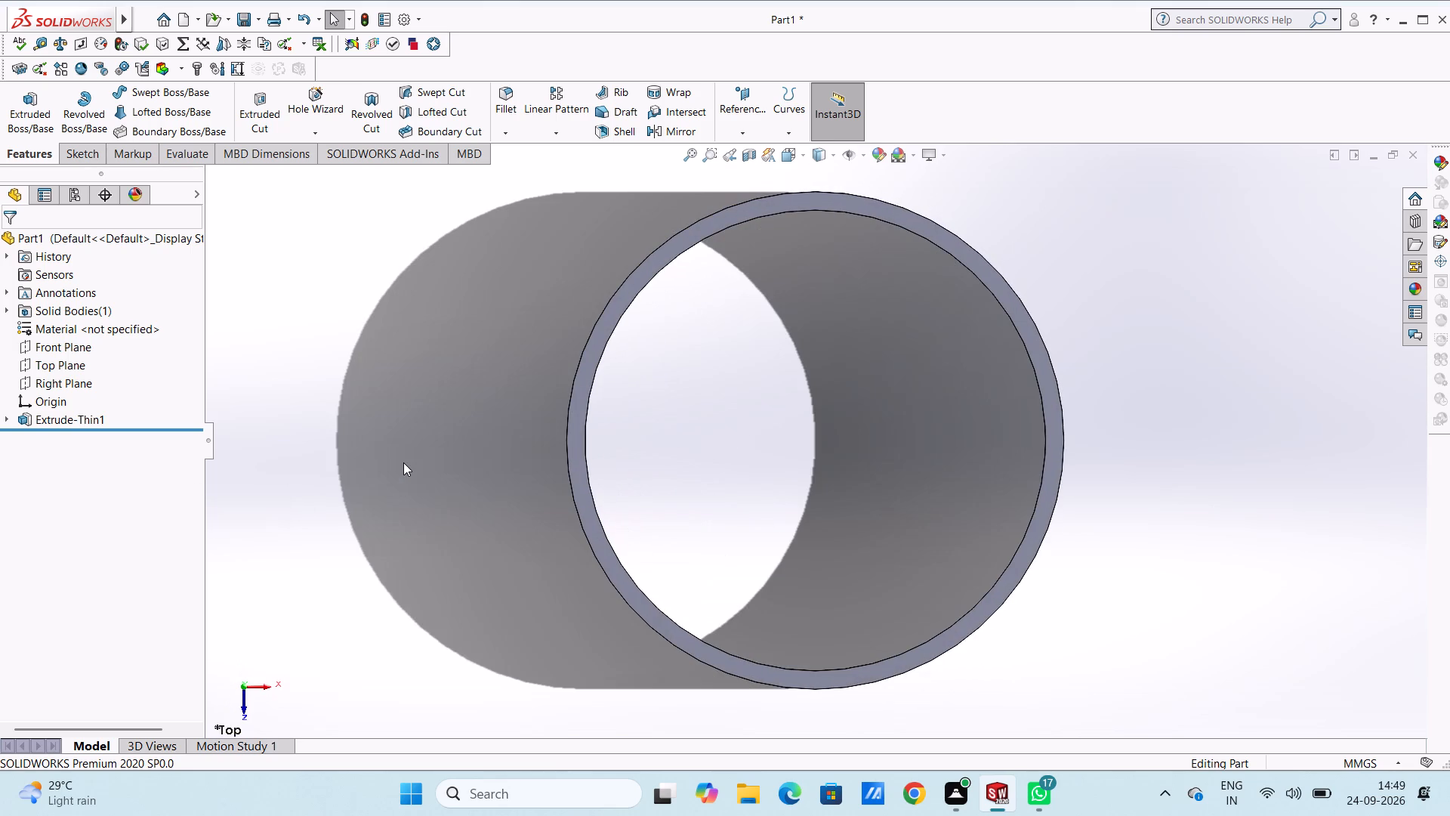
key("ctrl+6")
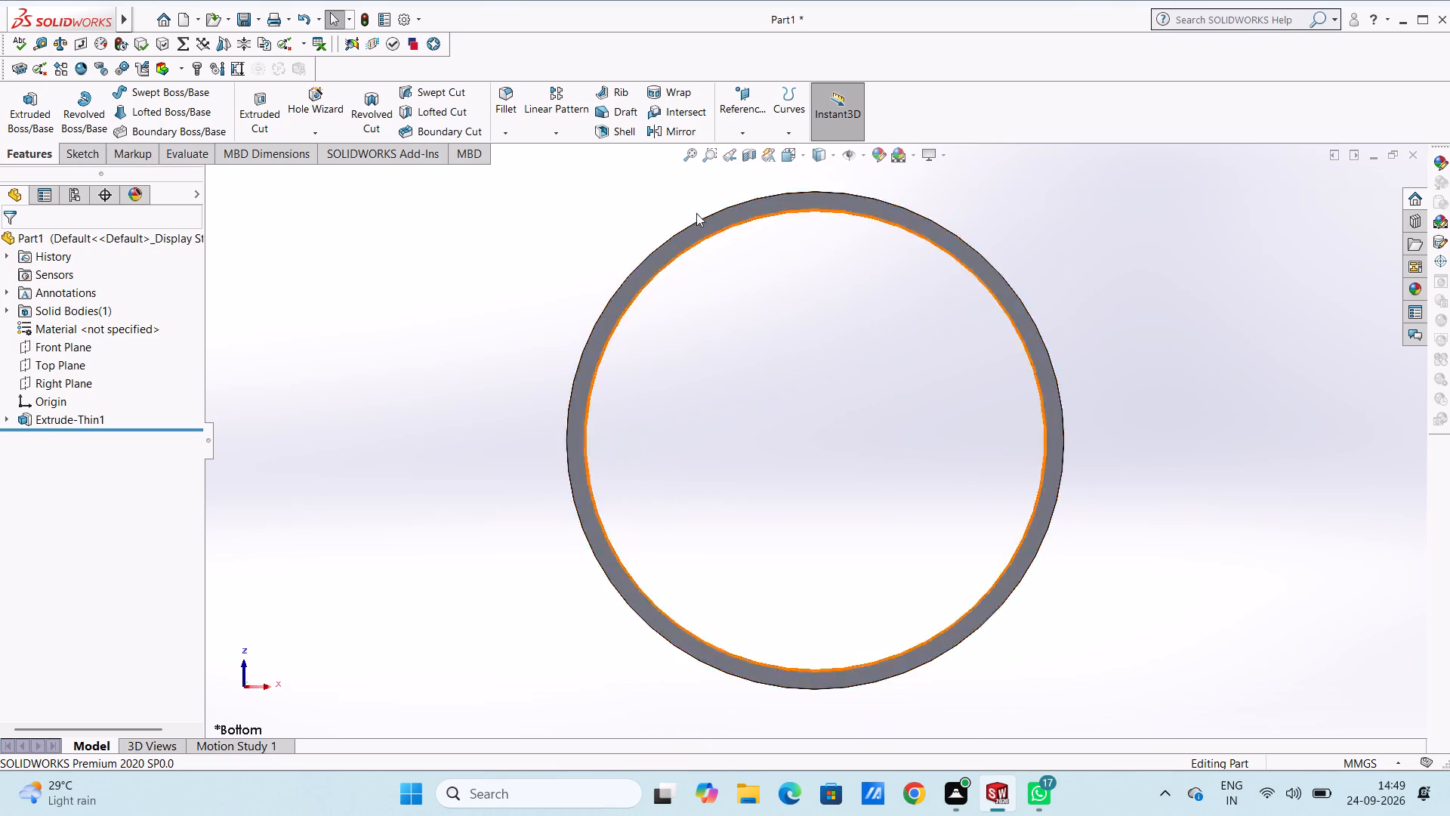
left_click(656, 265)
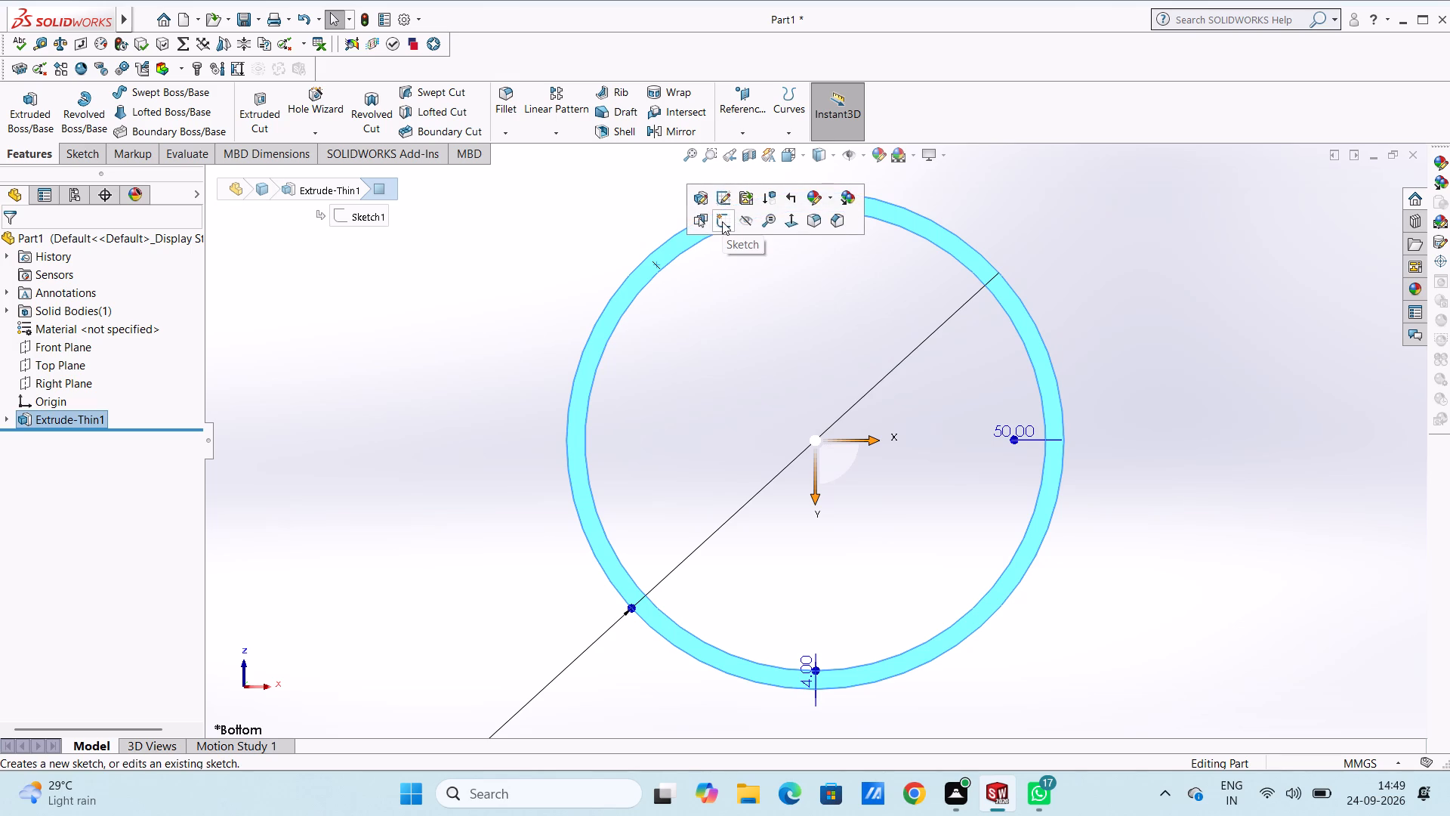
left_click(722, 221)
left_click(526, 320)
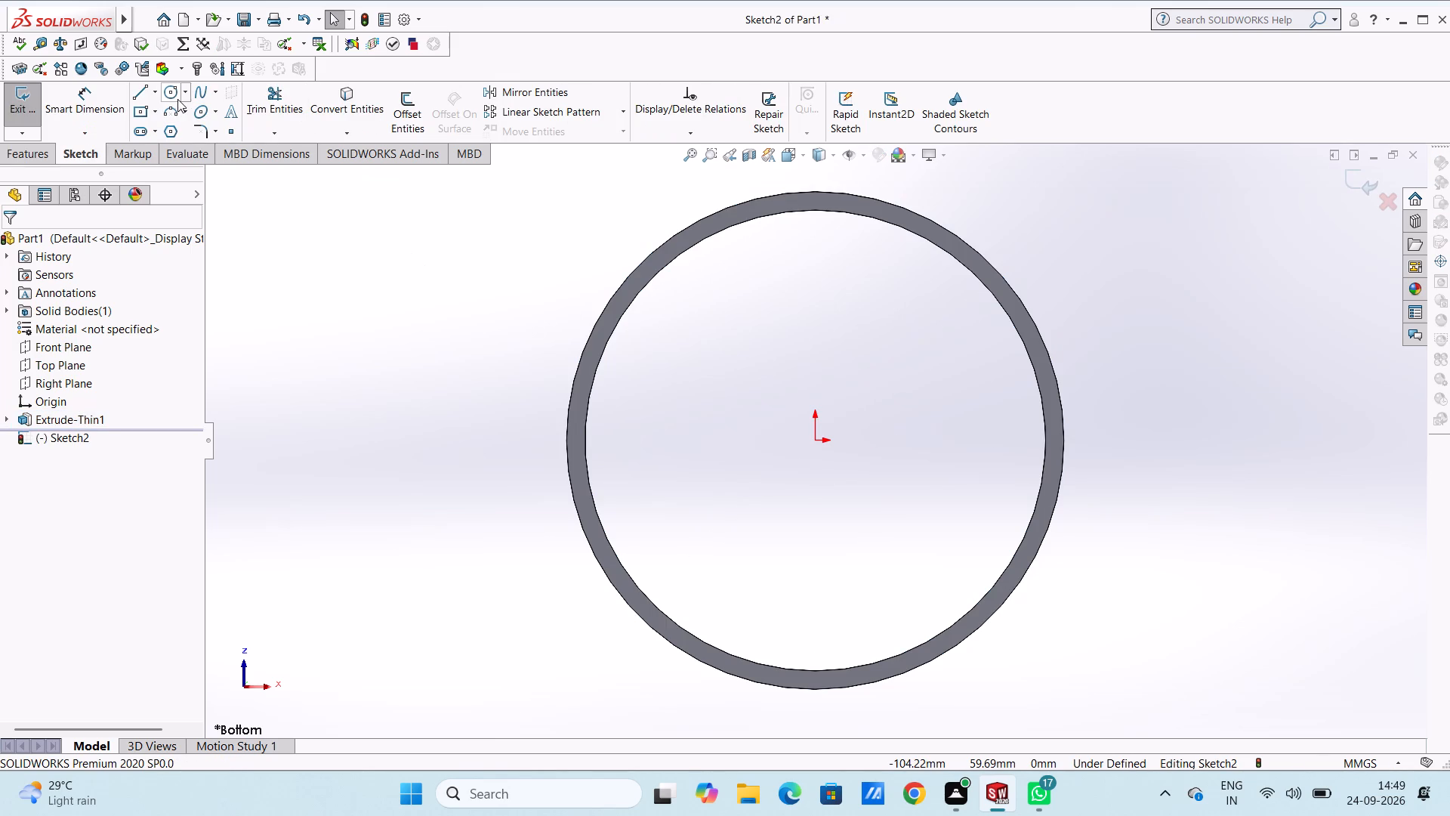
Sketch a circle centred on the origin and reaching the ring's outer edge, with a radius of 54 mm.
left_click(165, 97)
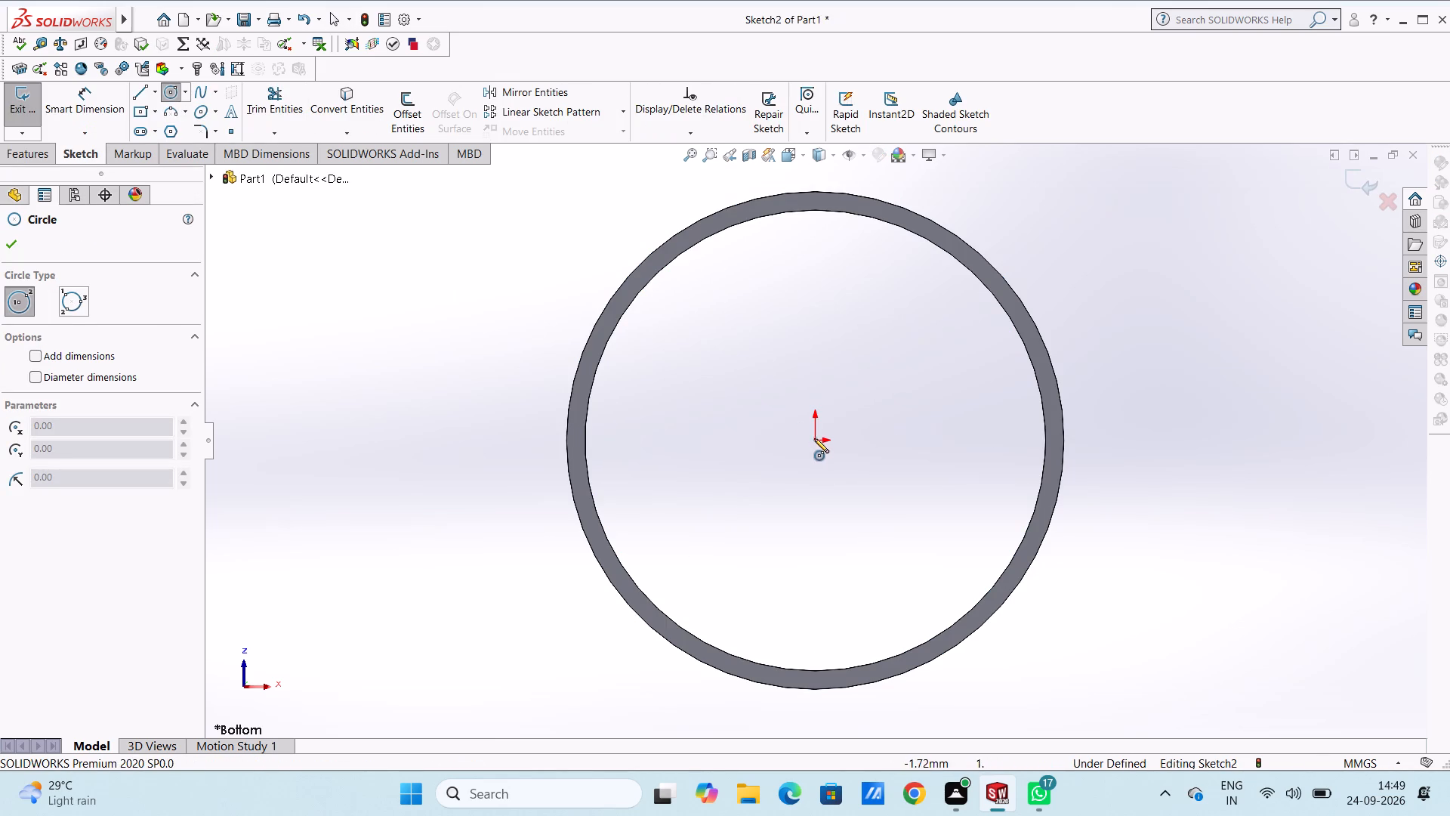
left_click(816, 440)
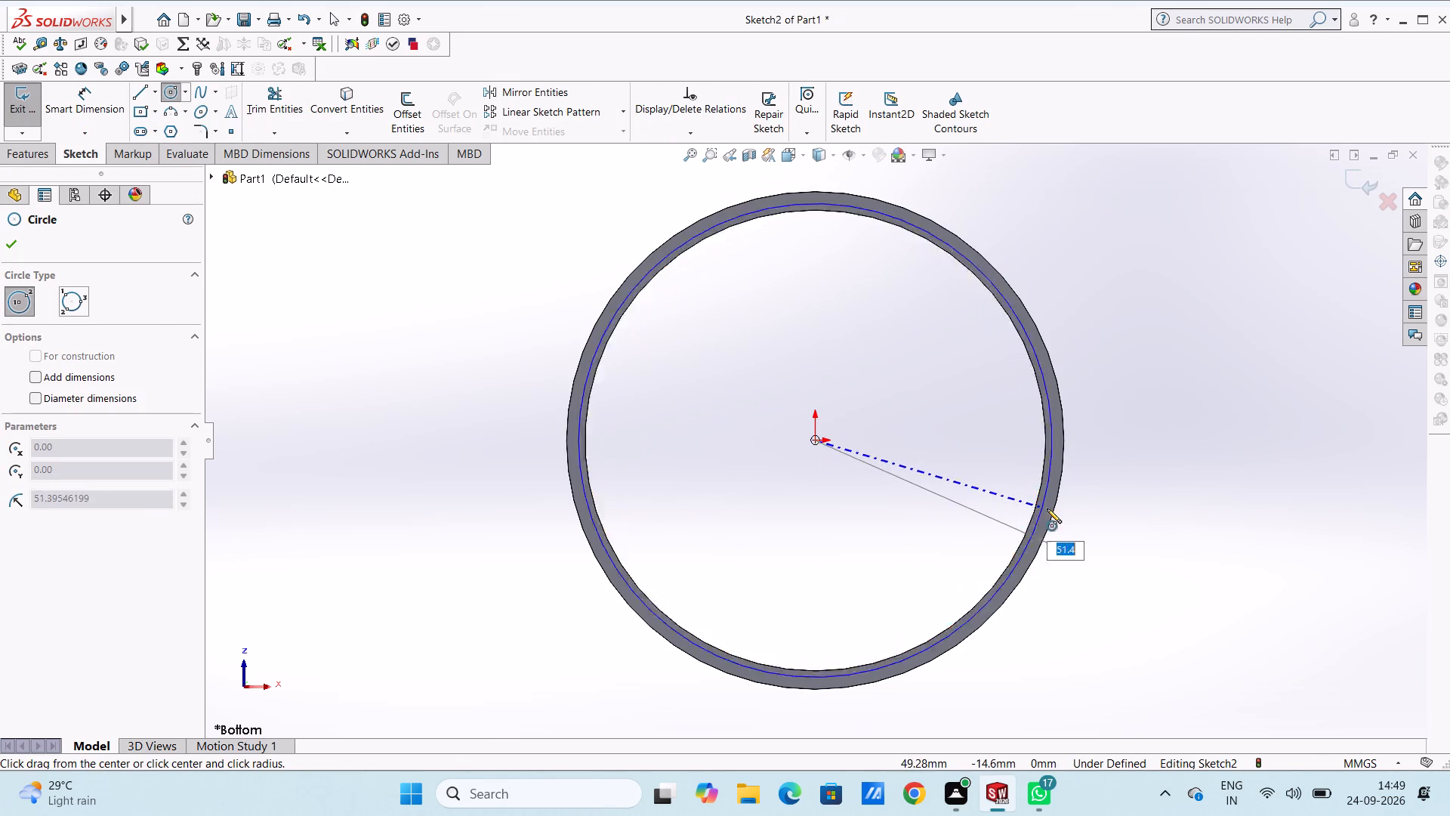
left_click(1053, 512)
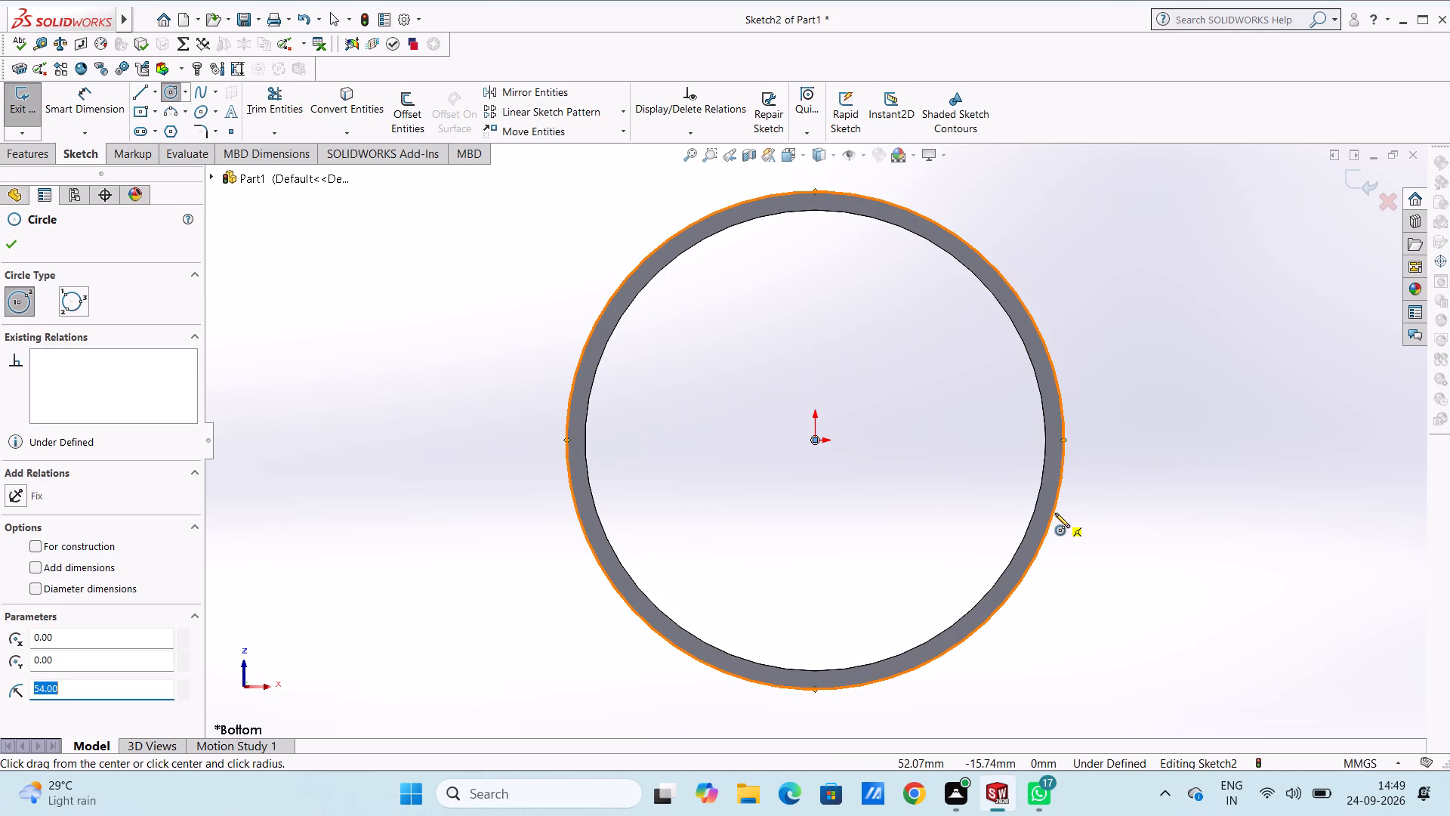
key("Escape")
key("Escape")
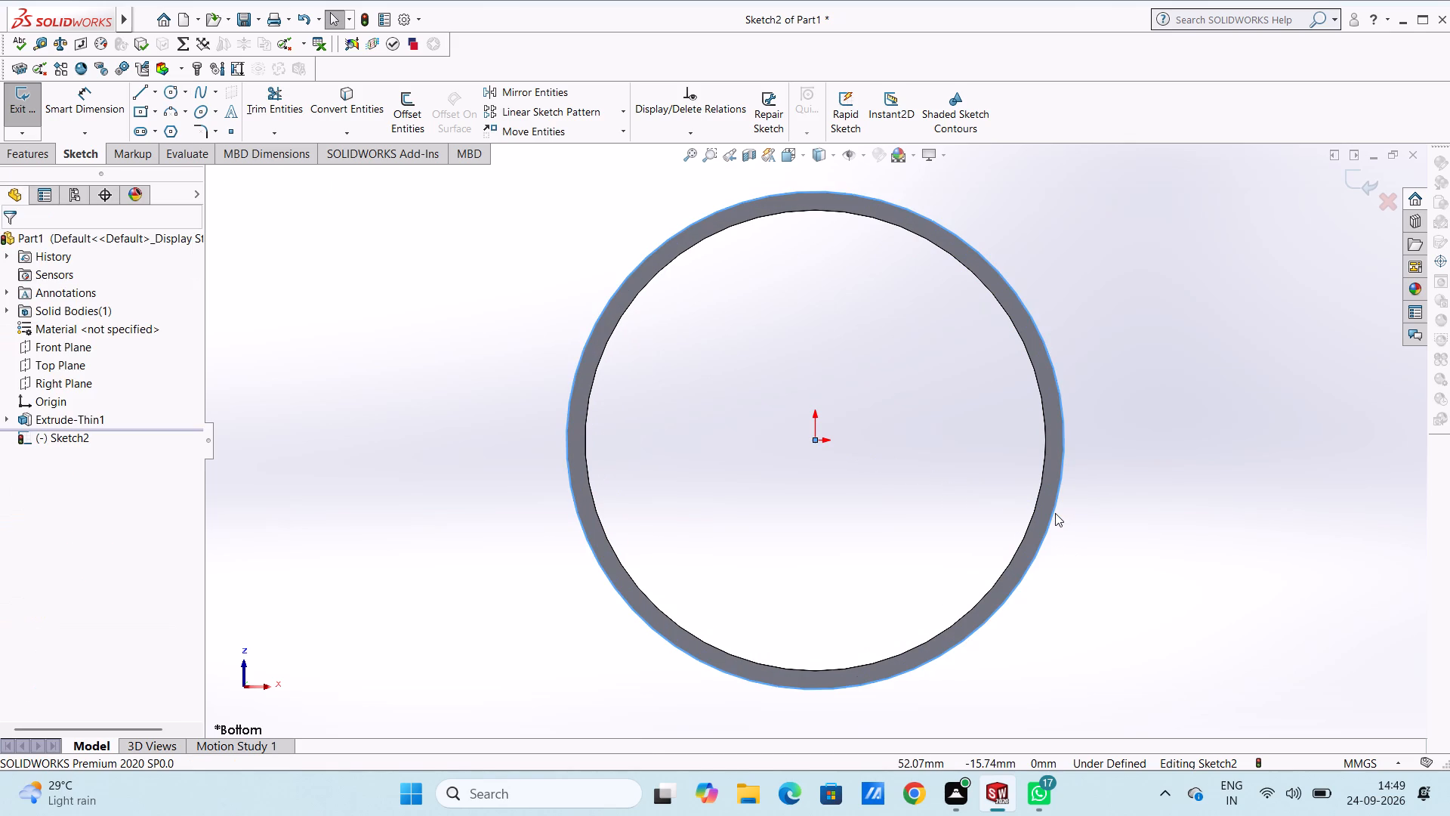
Add a diameter dimension to the new circle, placing it diagonally outside the ring and keeping its value.
left_click(96, 105)
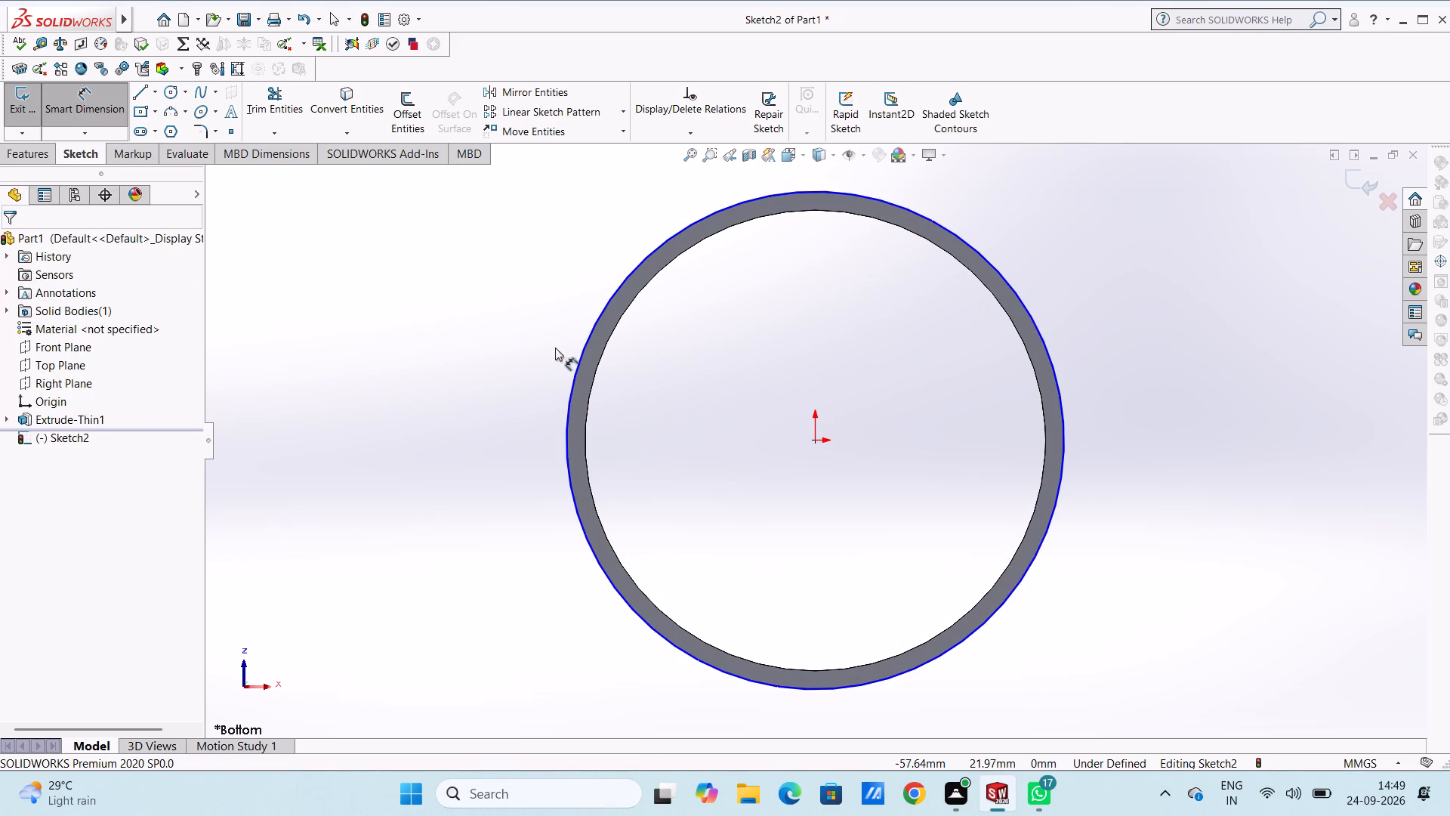
left_click(572, 385)
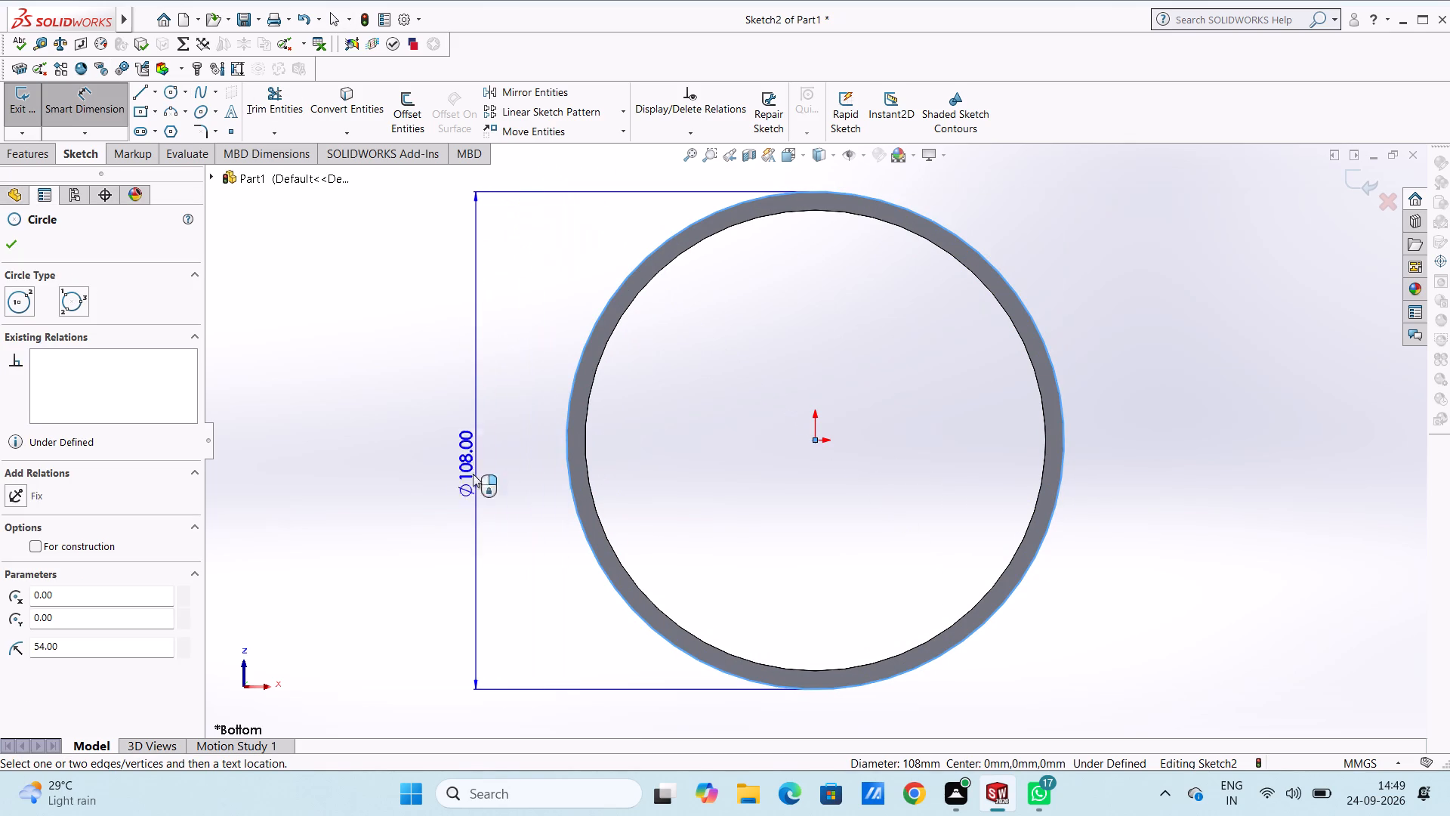
left_click(546, 703)
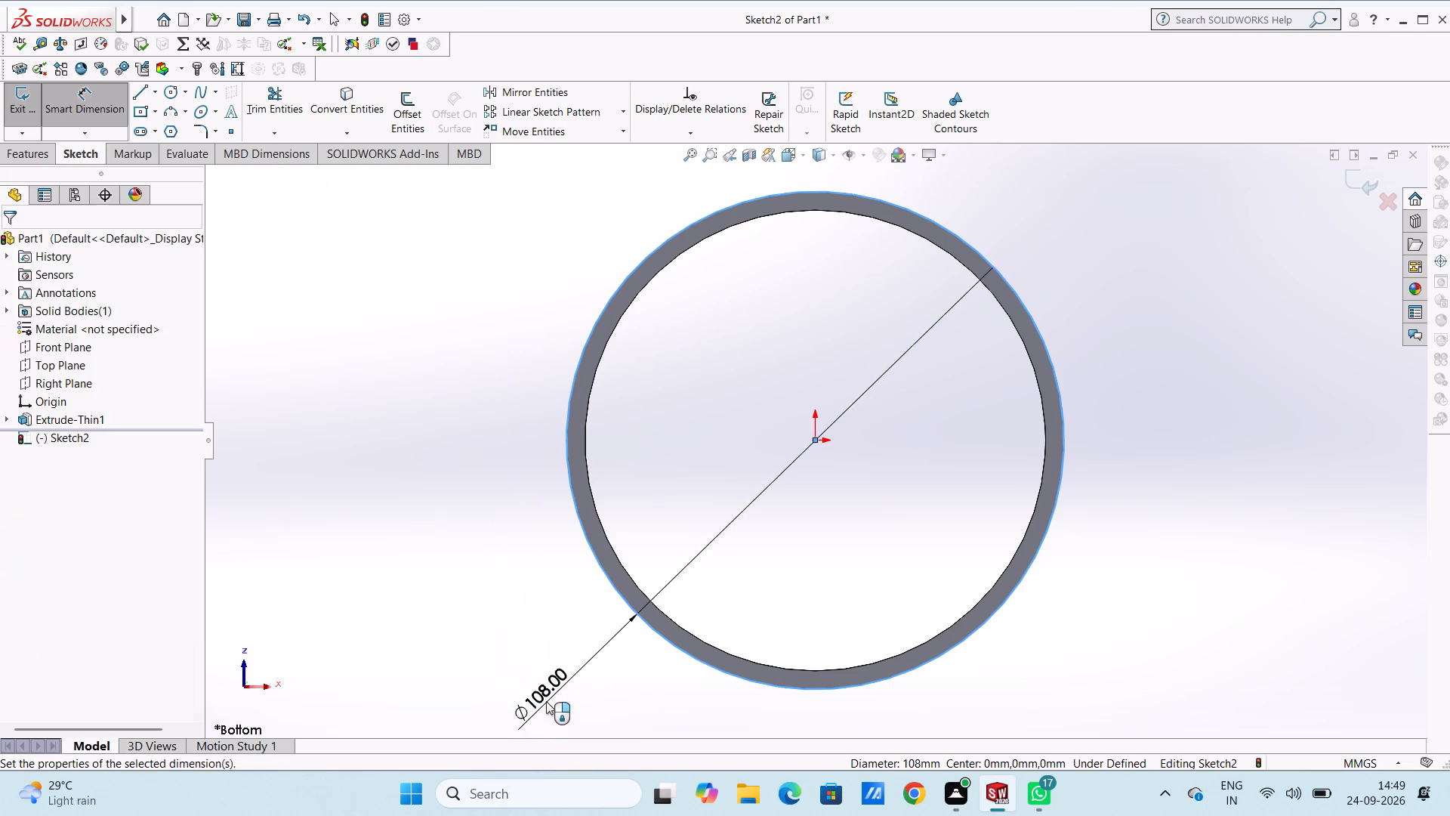
left_click(485, 680)
left_click(485, 586)
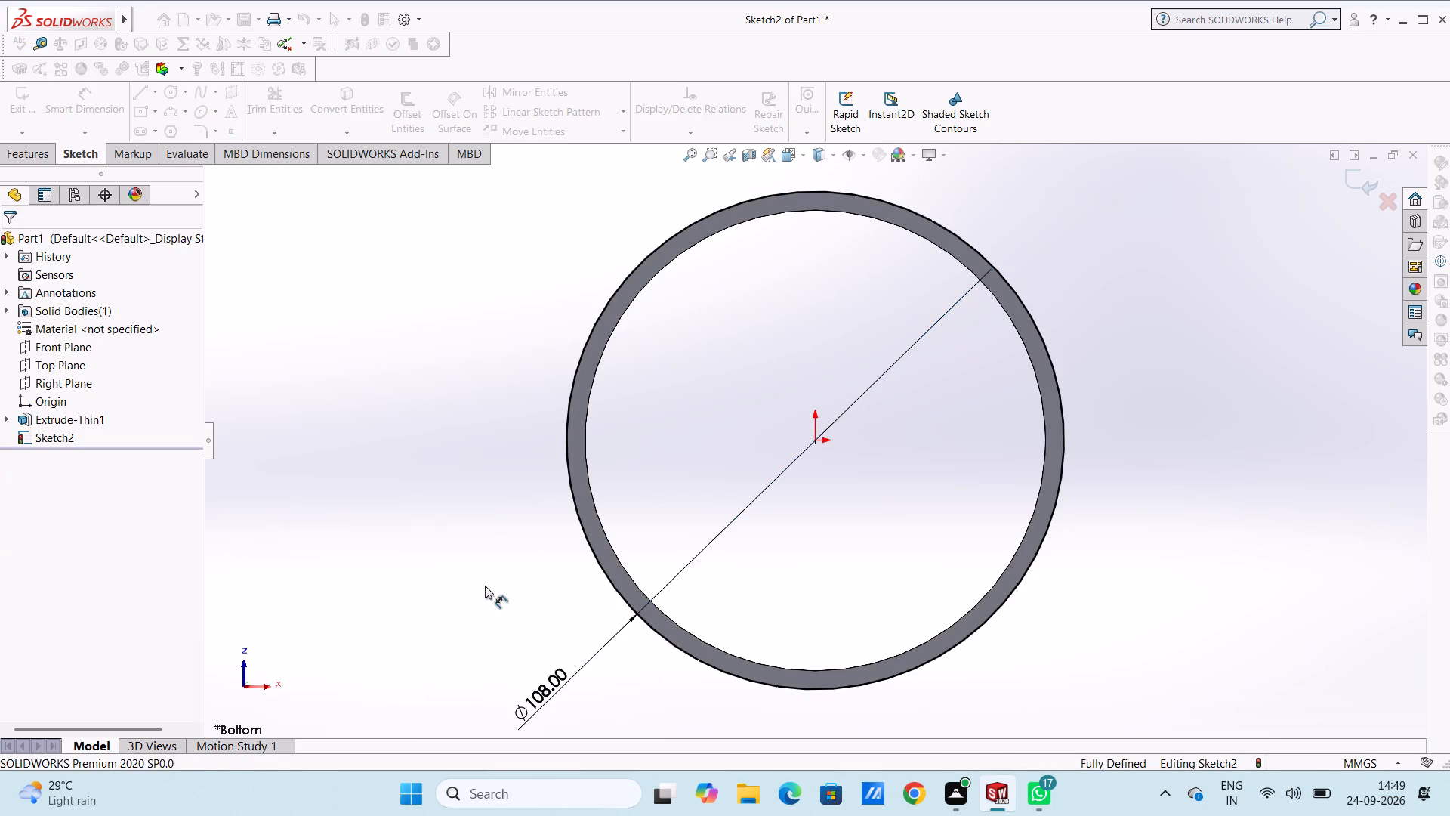
left_click(68, 114)
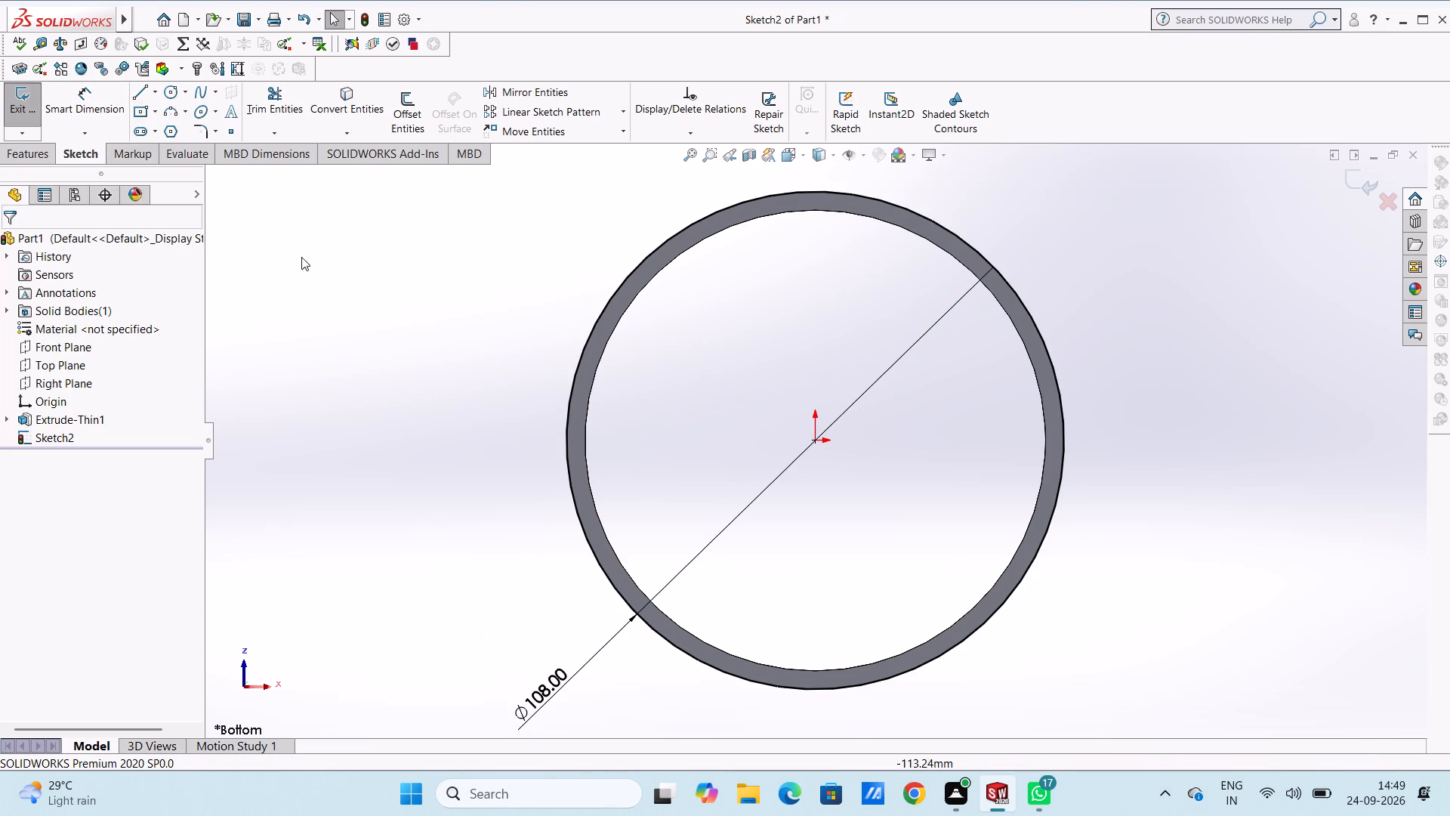
Extrude the circle 1 mm blind from the sketch plane, merged with the ring, as a closed bottom.
scroll(310, 273, "up", 2)
middle_click_drag(449, 273, 417, 309)
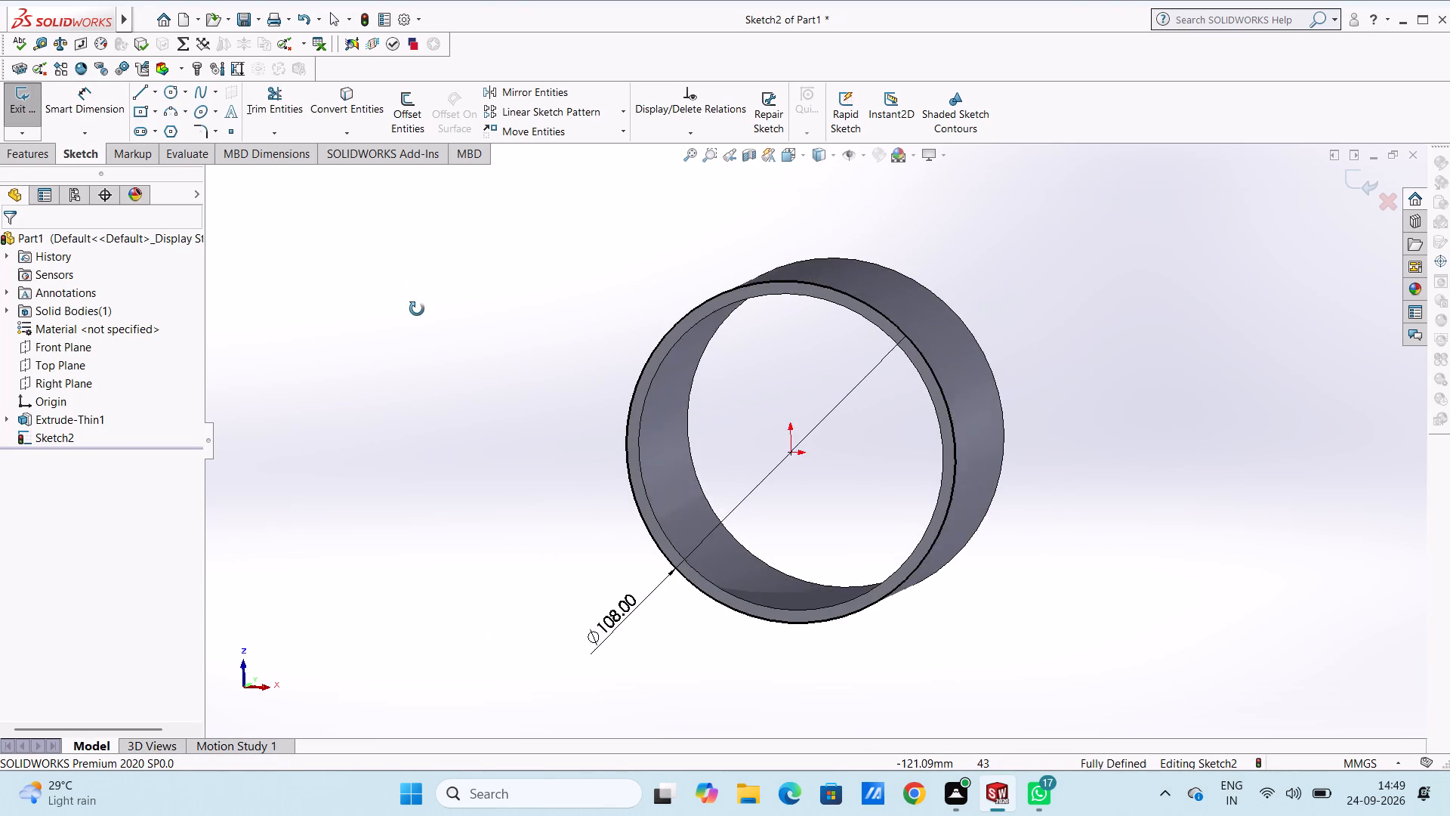
middle_click_drag(417, 309, 399, 332)
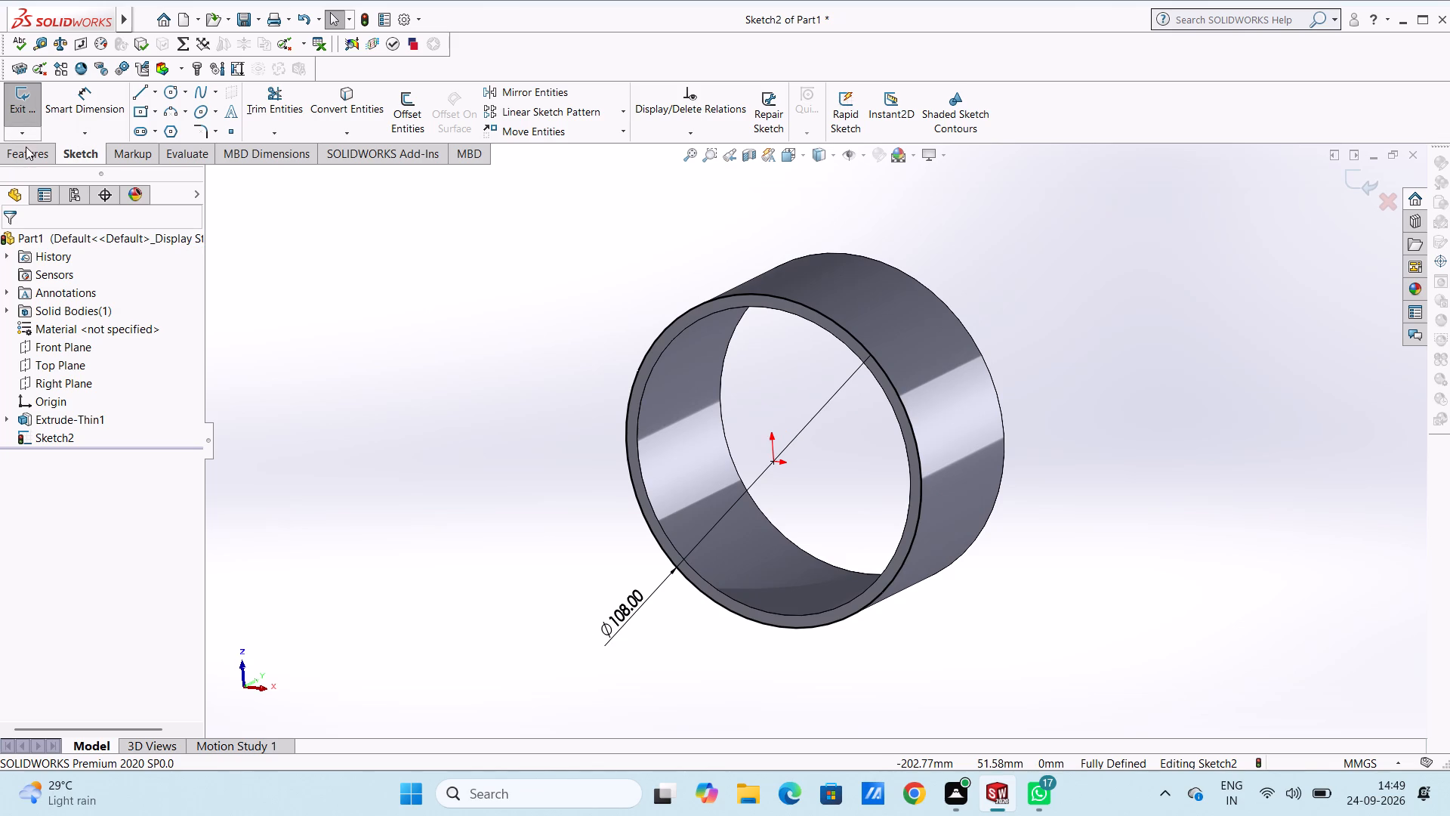
left_click(26, 150)
left_click(27, 99)
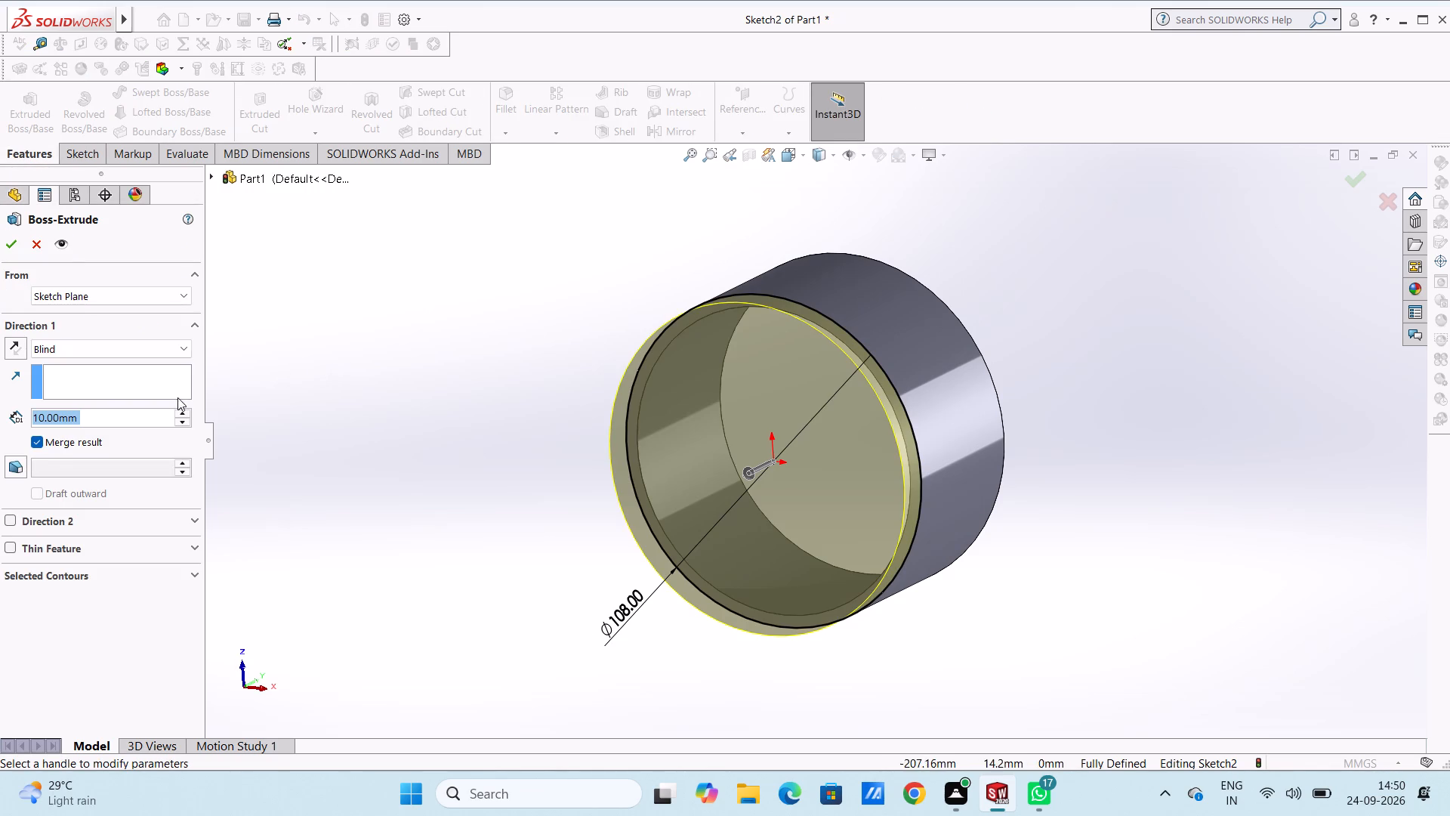
key("1")
key("Return")
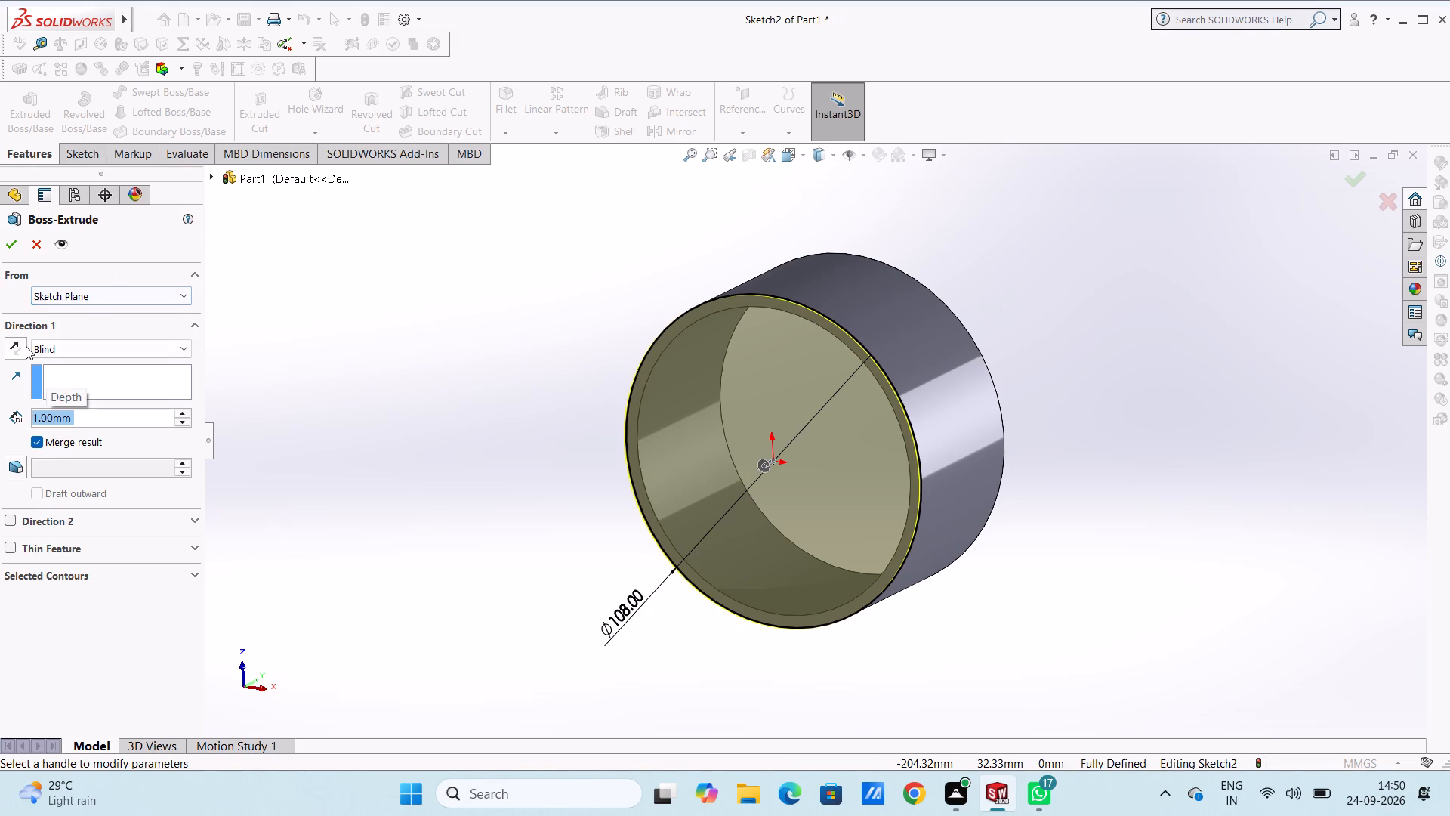
left_click(10, 250)
left_click(406, 419)
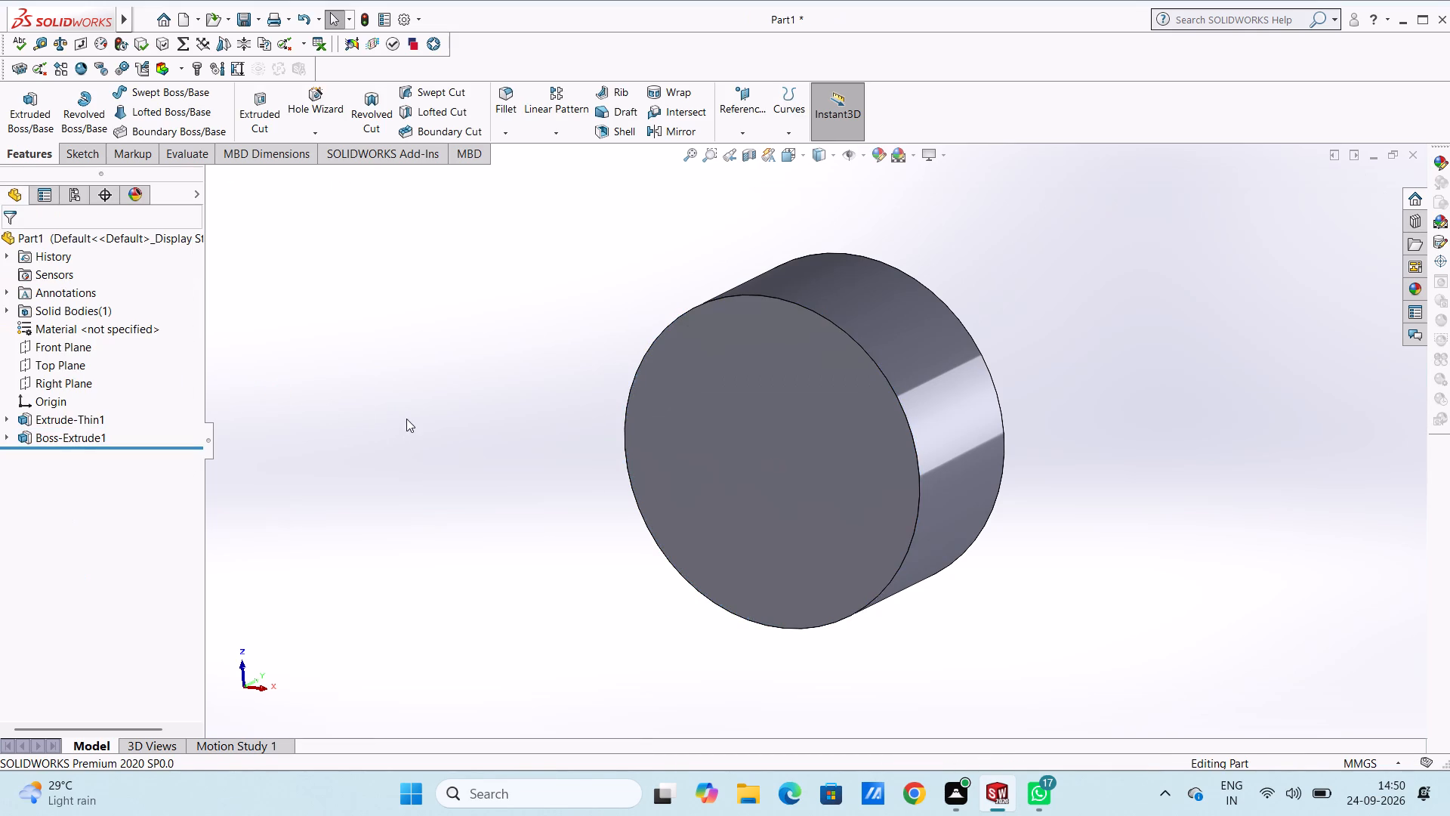
left_click(452, 367)
Examine the cup's outer wall, open interior and closed bottom from several angles.
middle_click_drag(525, 317, 479, 450)
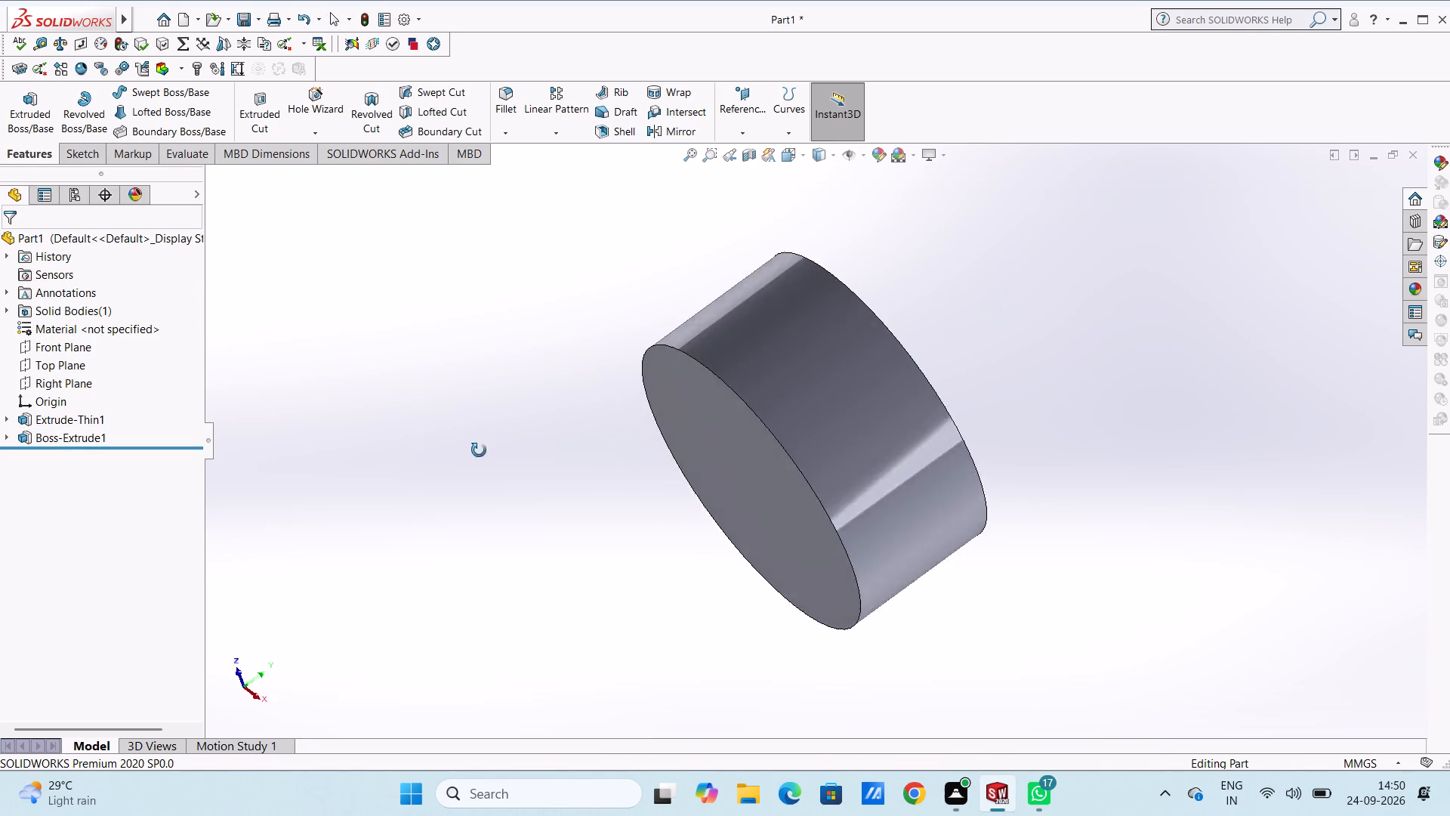
middle_click_drag(479, 450, 341, 542)
middle_click_drag(452, 473, 423, 459)
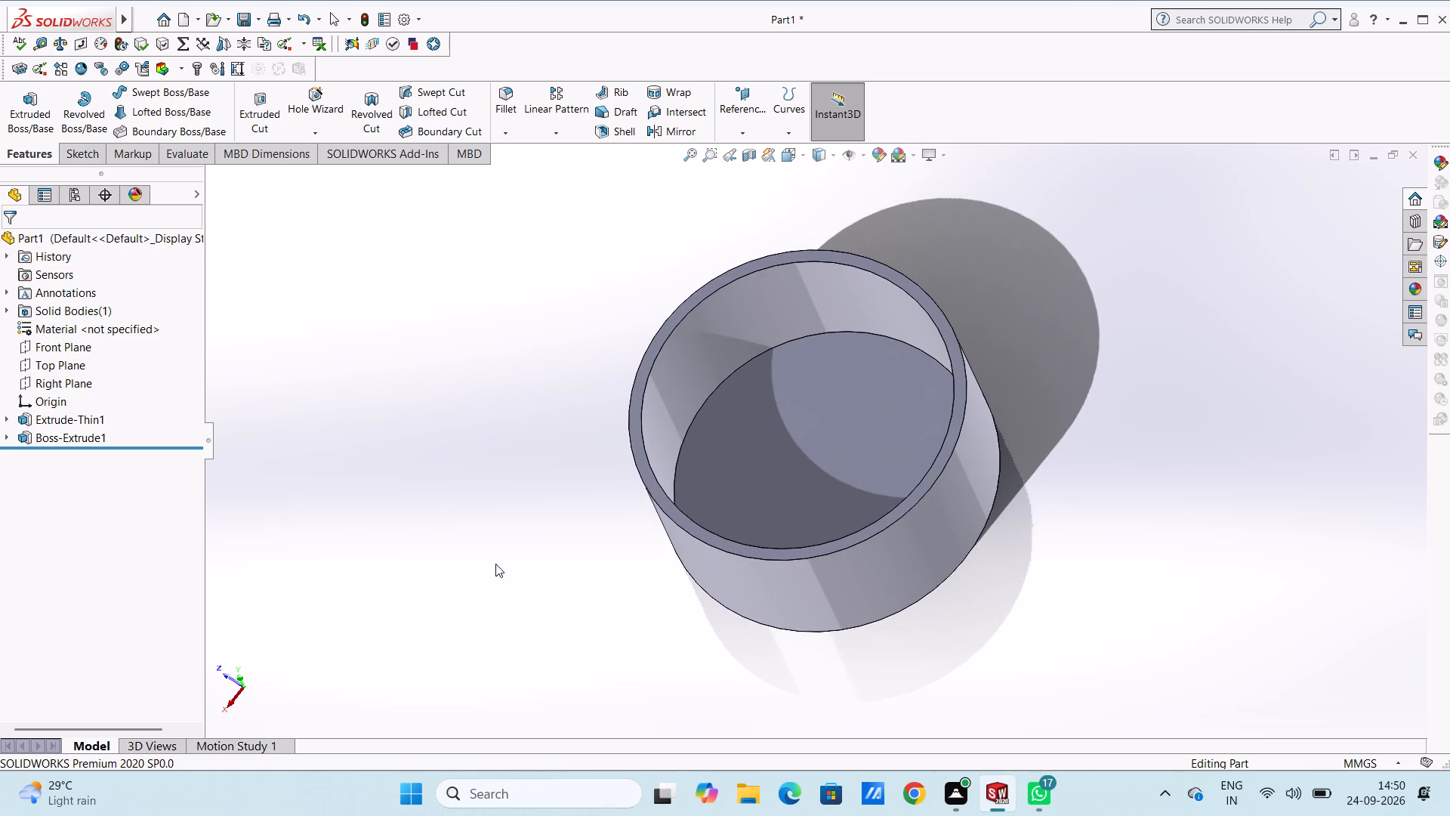
middle_click_drag(495, 564, 534, 450)
scroll(527, 477, "up", 1)
middle_click_drag(612, 526, 604, 535)
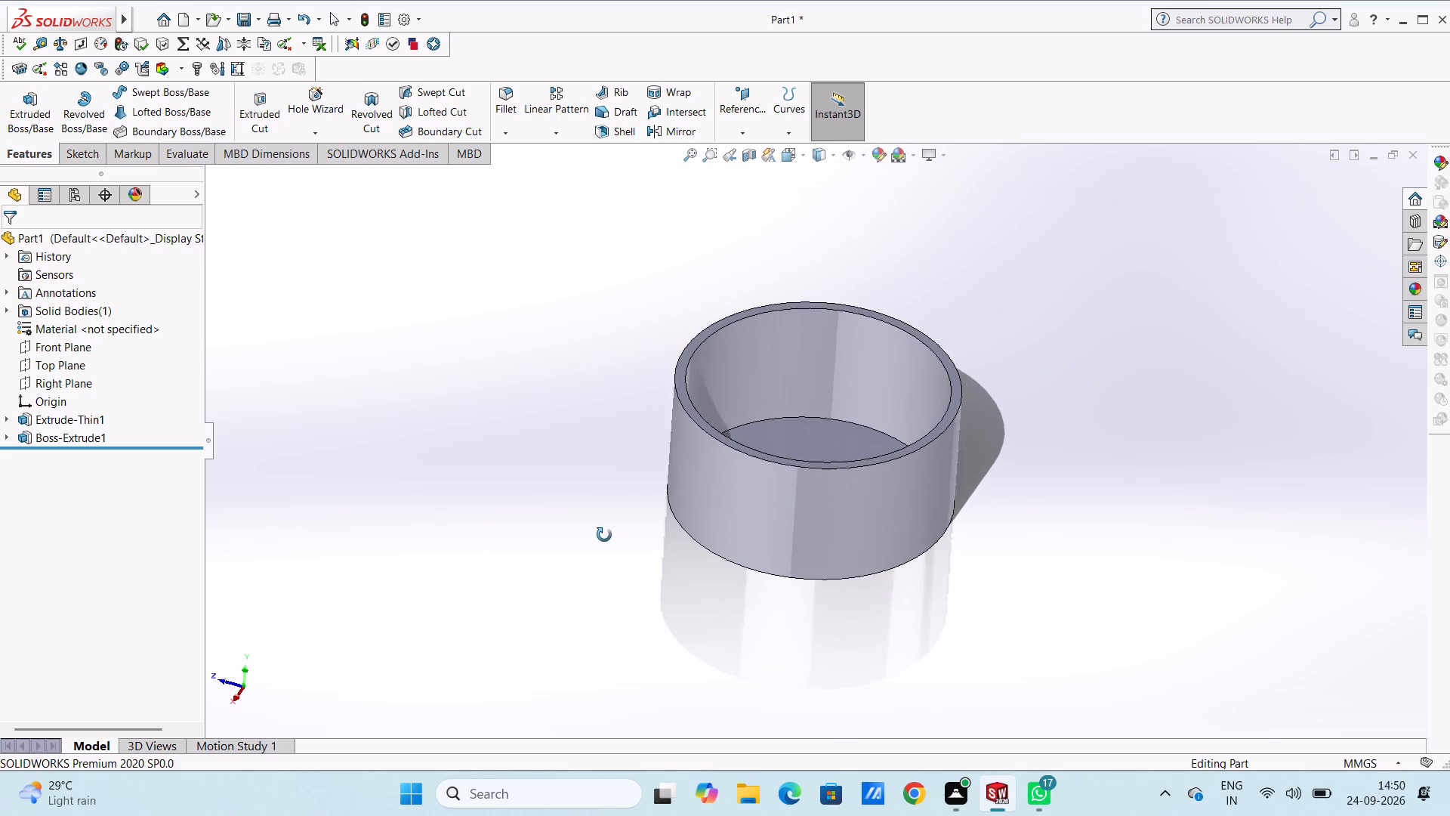
middle_click_drag(604, 535, 577, 549)
scroll(576, 549, "down", 1)
scroll(576, 543, "up", 3)
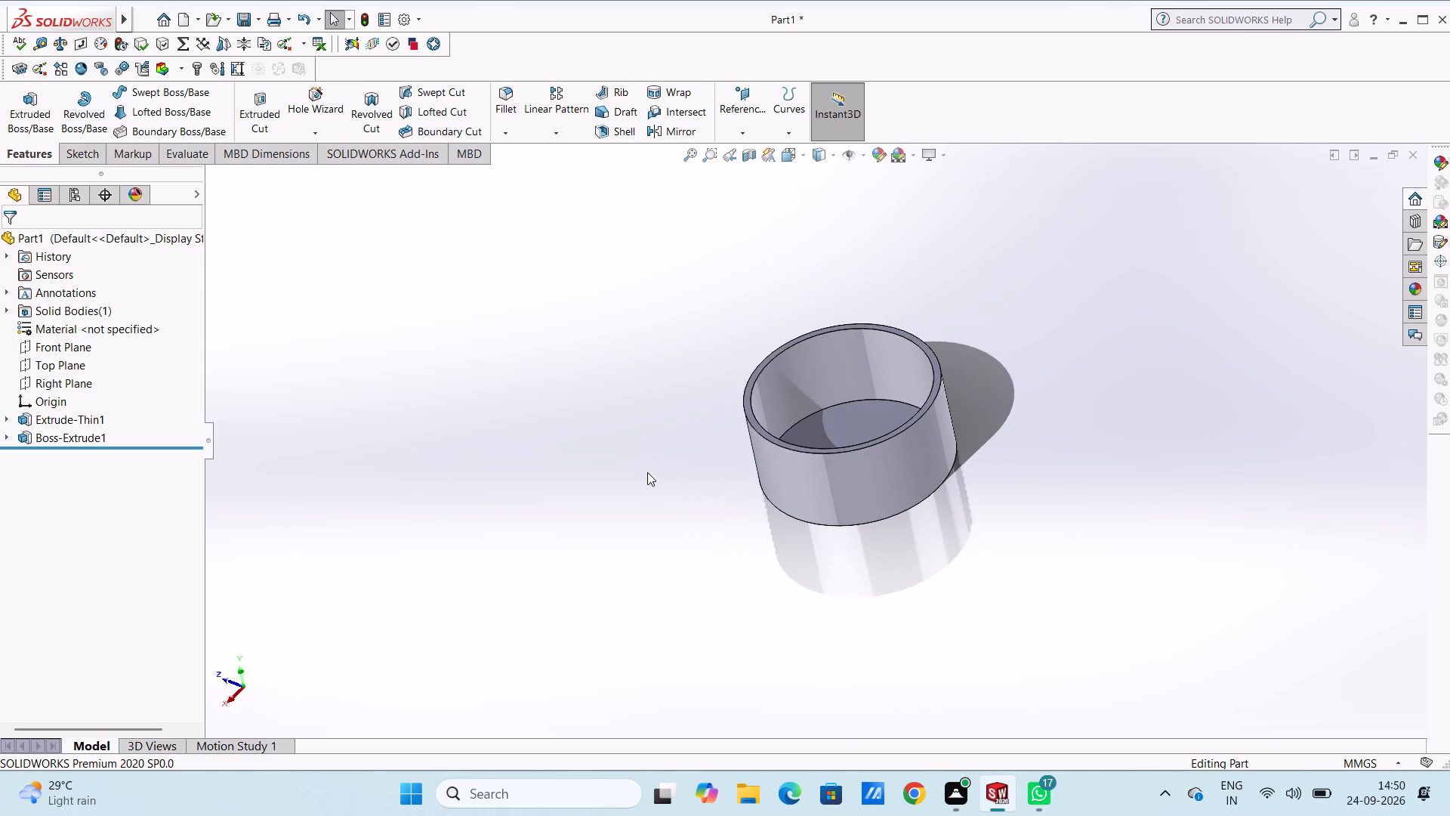
middle_click_drag(656, 472, 733, 527)
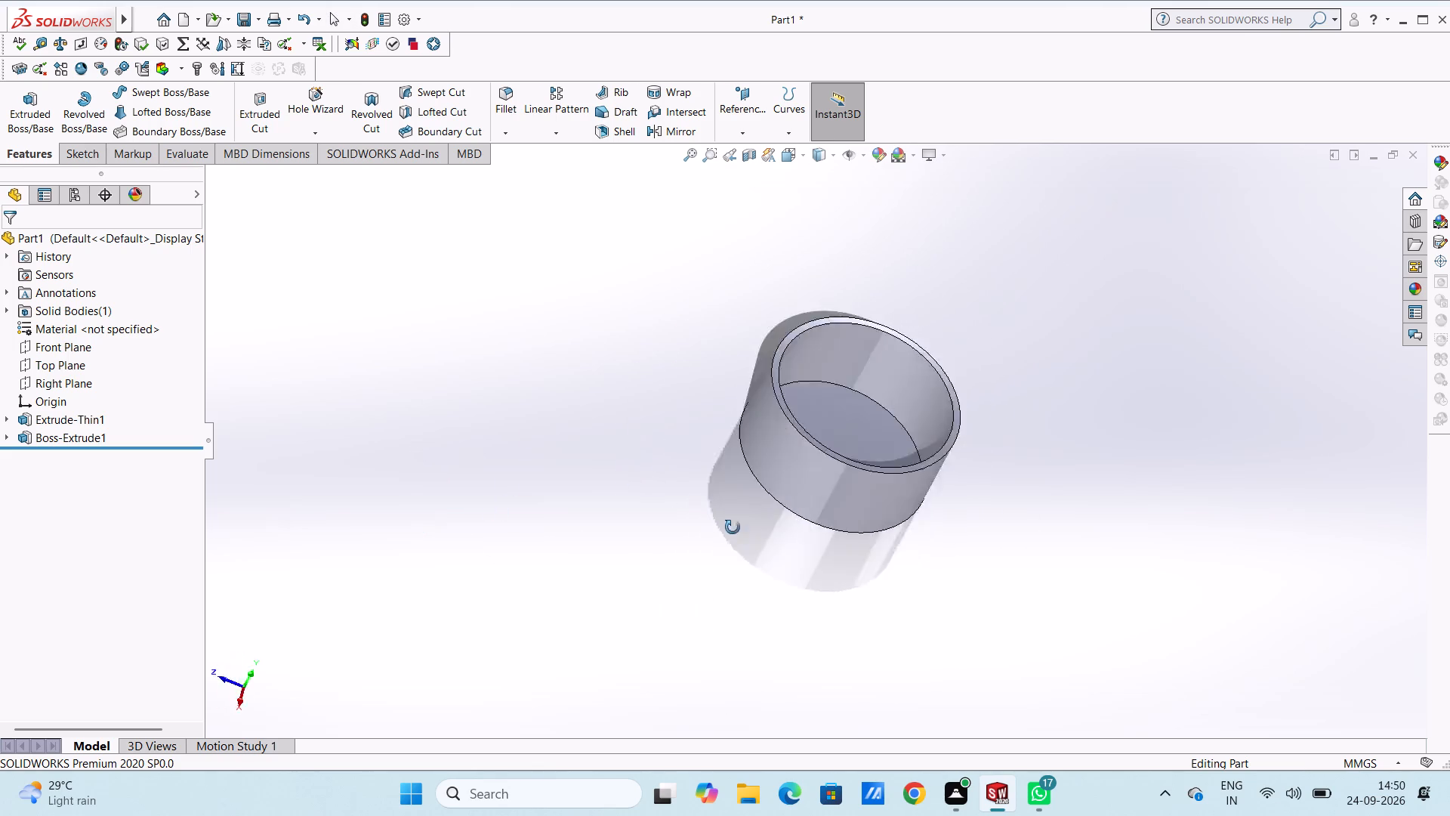
middle_click_drag(733, 527, 717, 559)
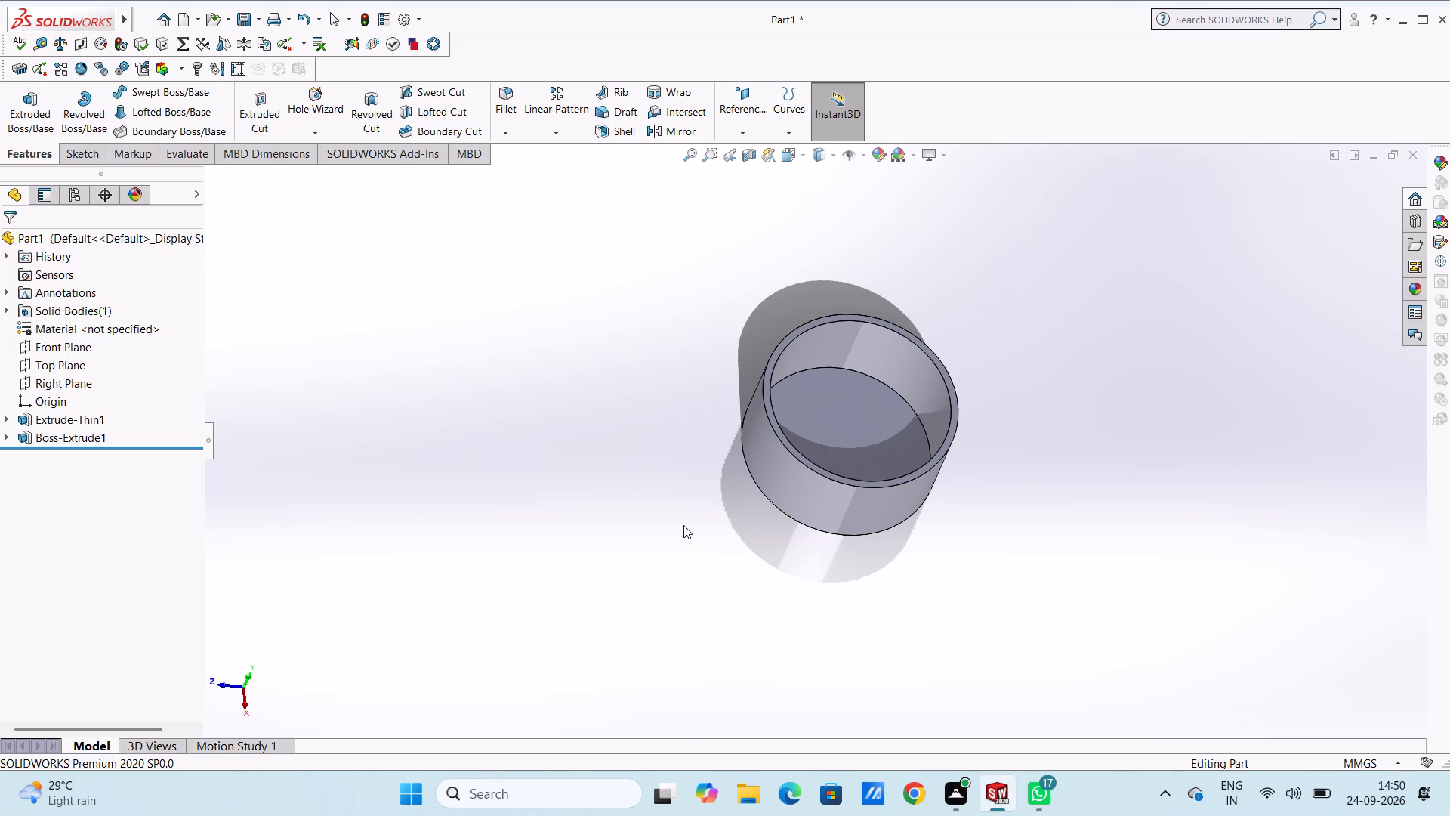
middle_click_drag(682, 521, 683, 530)
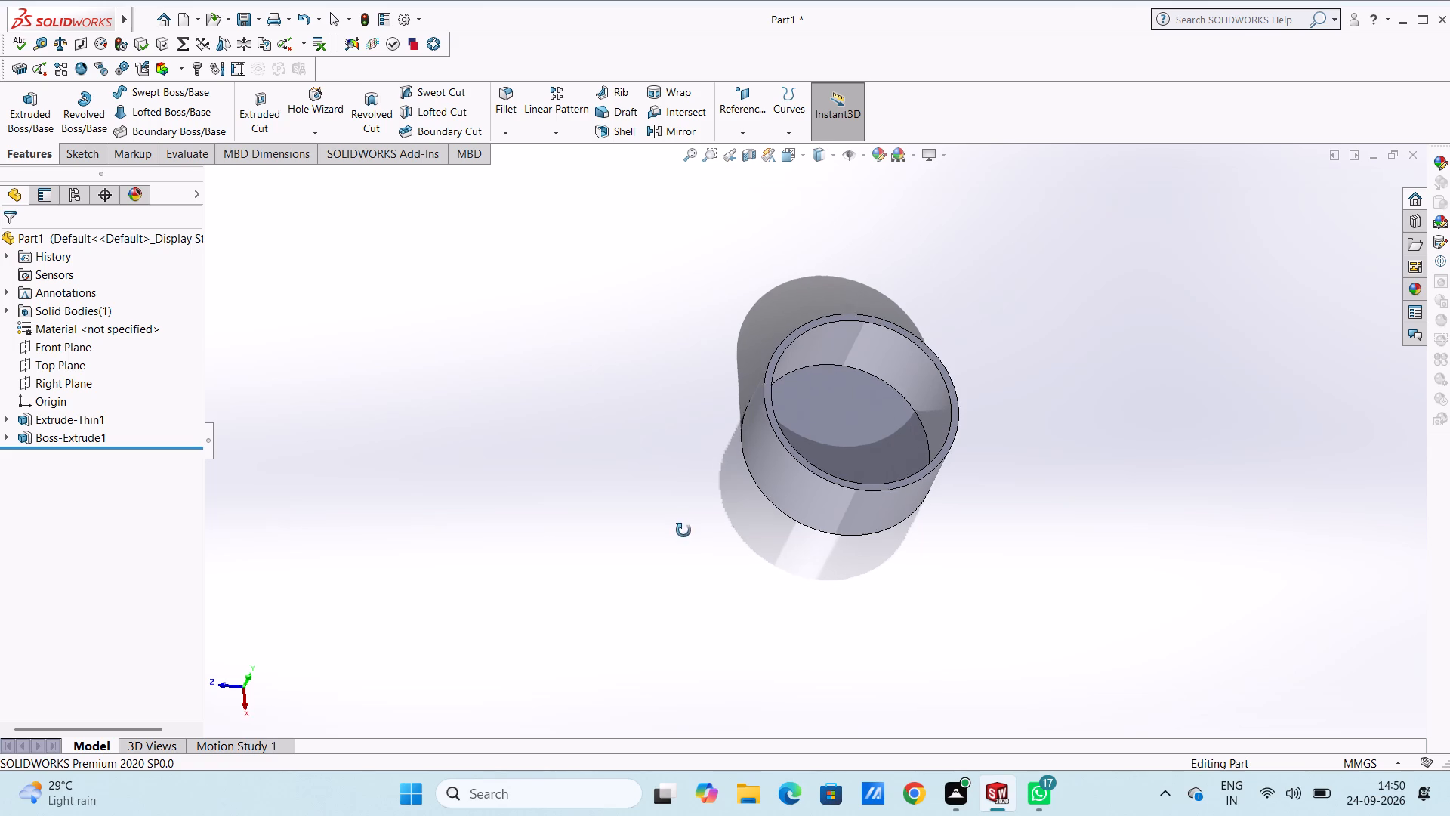
middle_click_drag(683, 530, 680, 539)
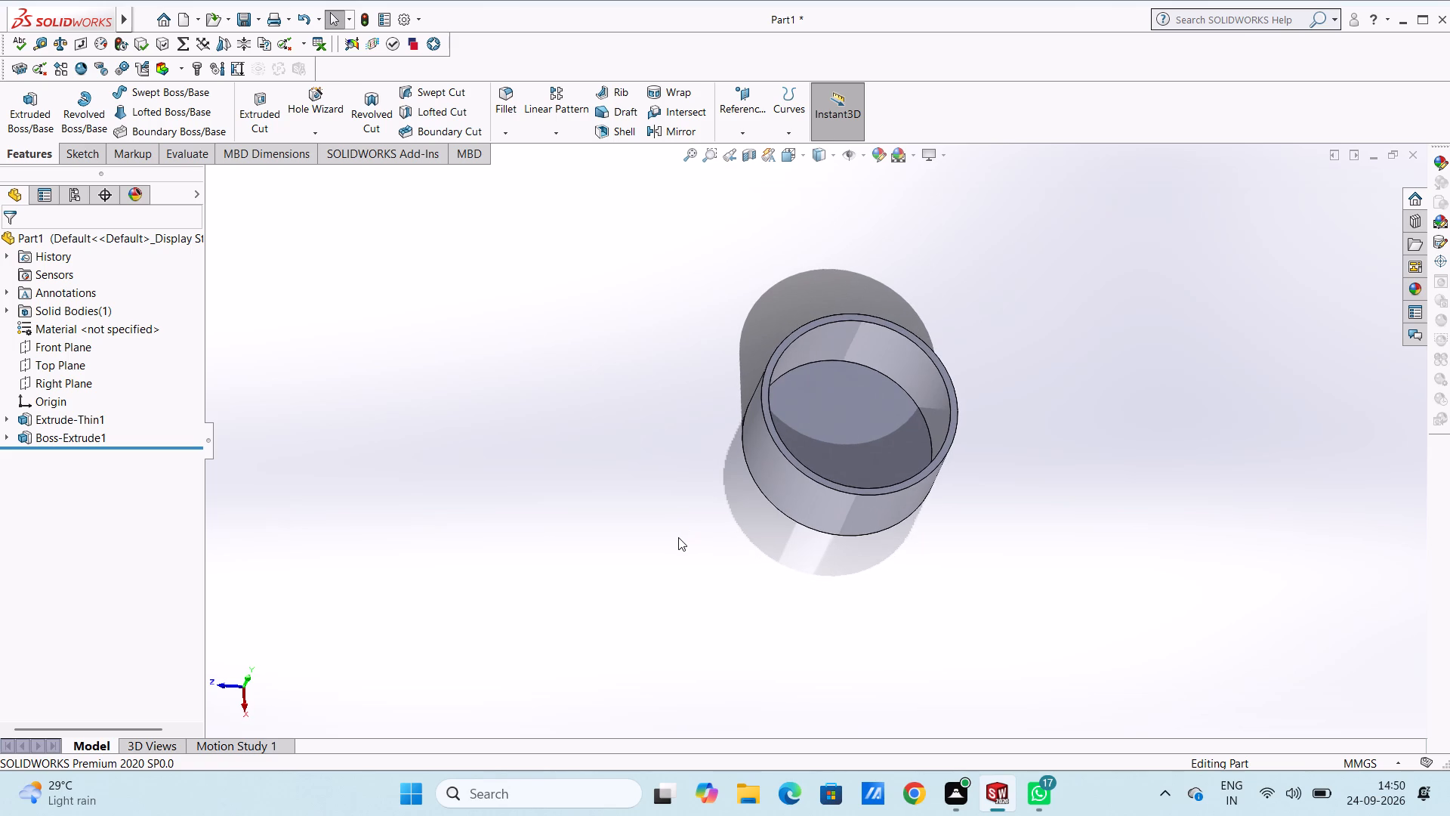
middle_click_drag(678, 537, 667, 548)
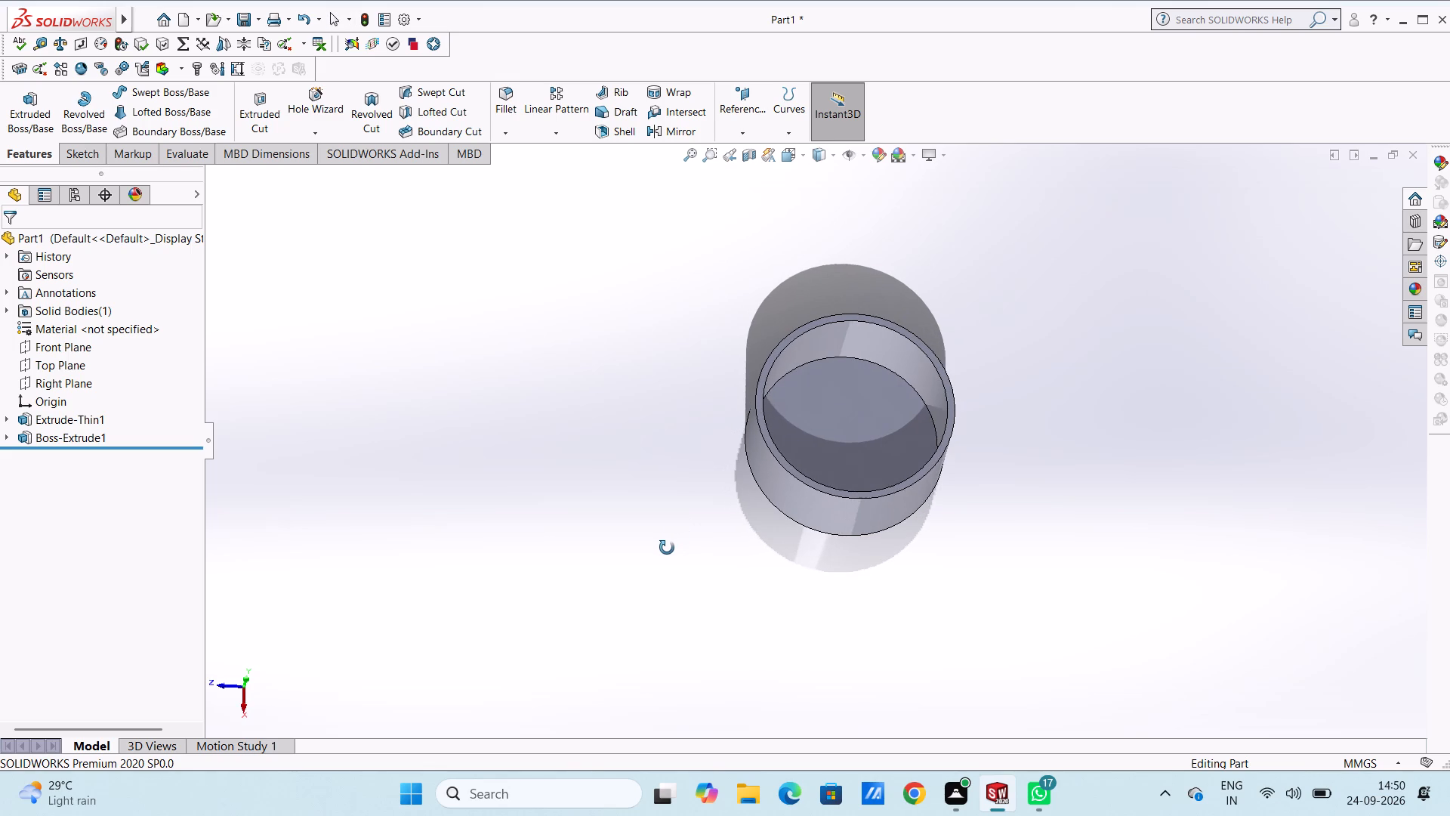
middle_click_drag(667, 548, 618, 553)
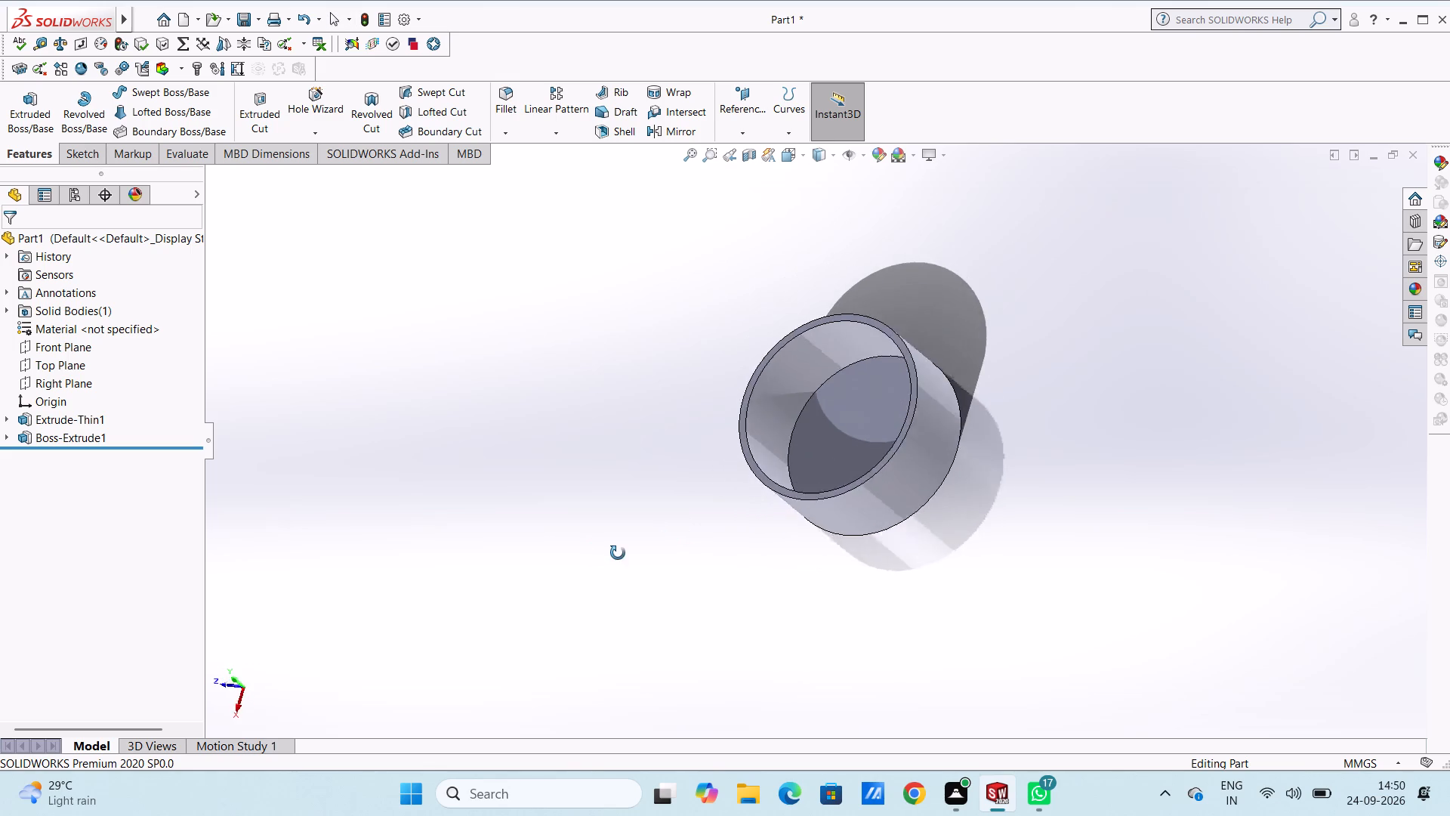
middle_click_drag(618, 553, 664, 566)
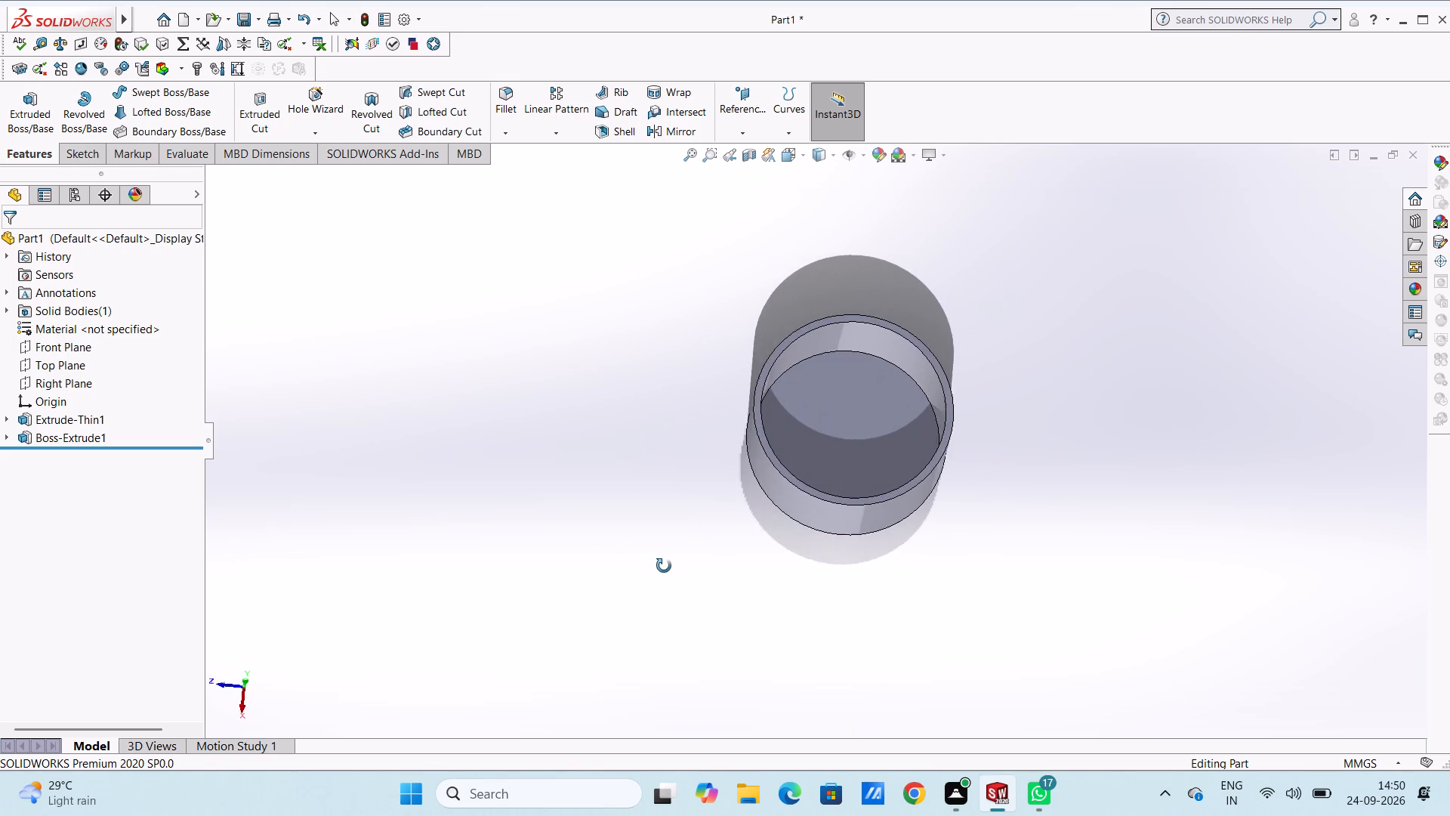
middle_click_drag(664, 566, 656, 569)
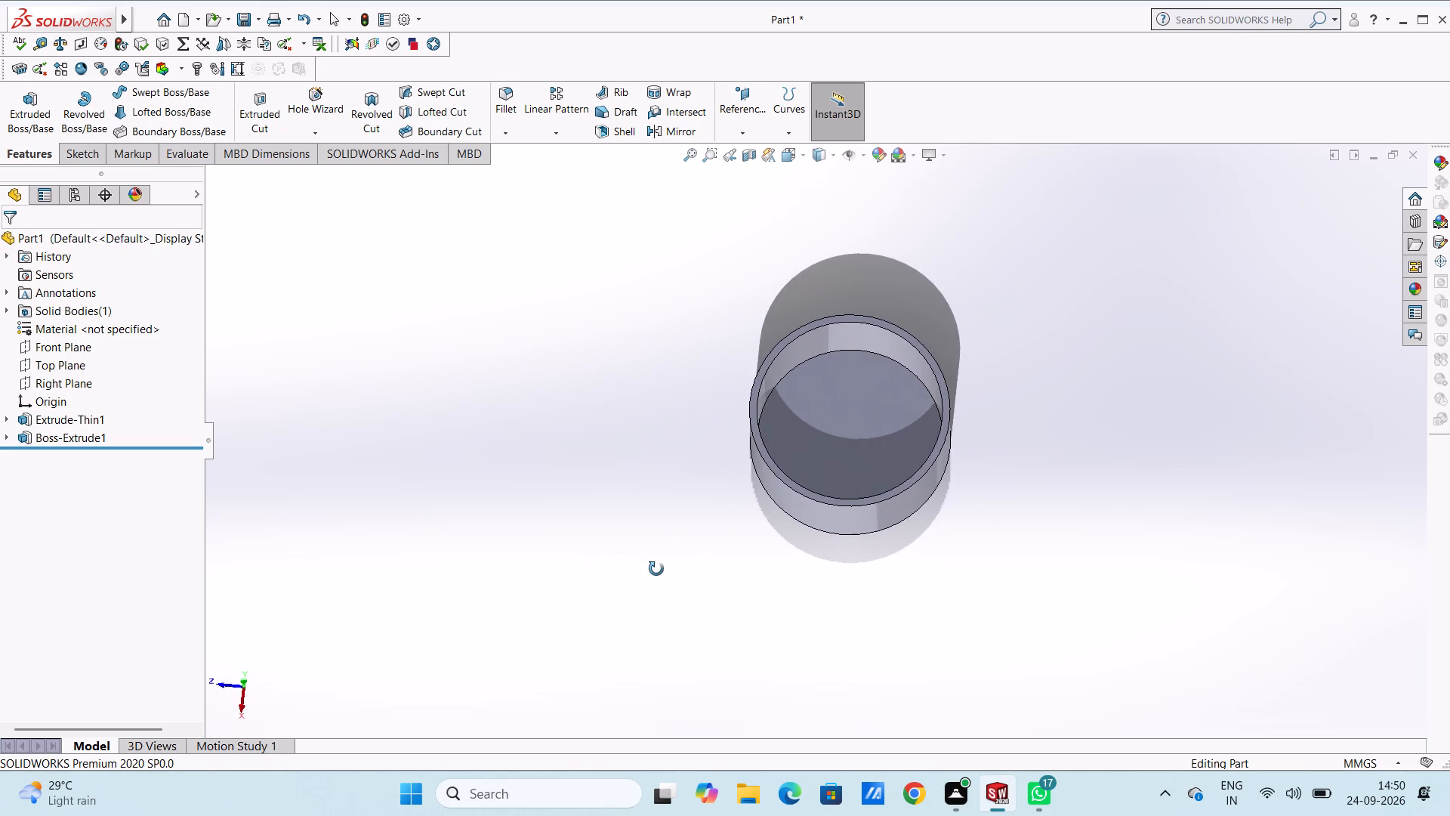
middle_click_drag(656, 569, 647, 573)
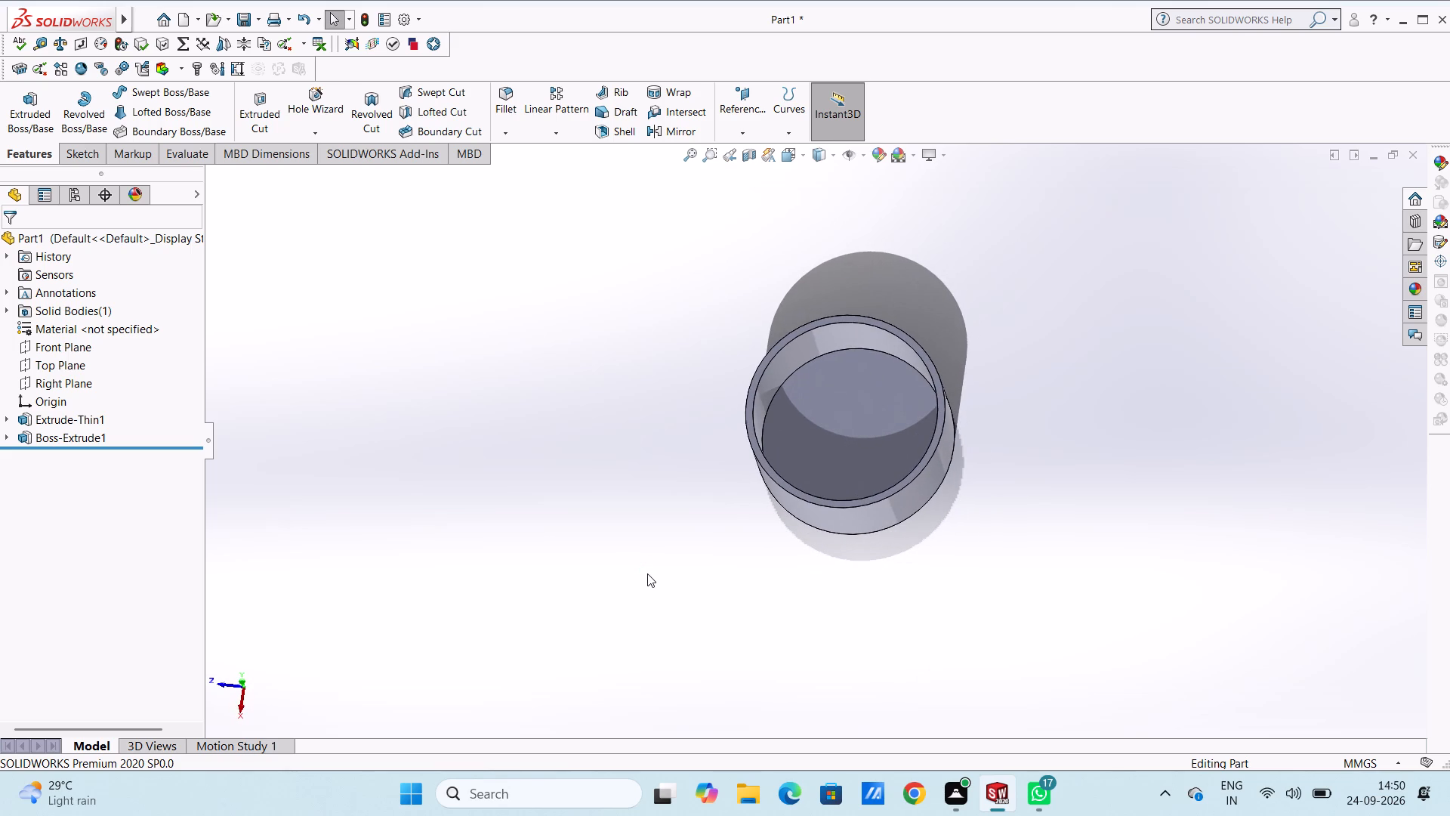
Start a new sketch on the top annular rim face of the ring, viewed from the top.
key("ctrl+5")
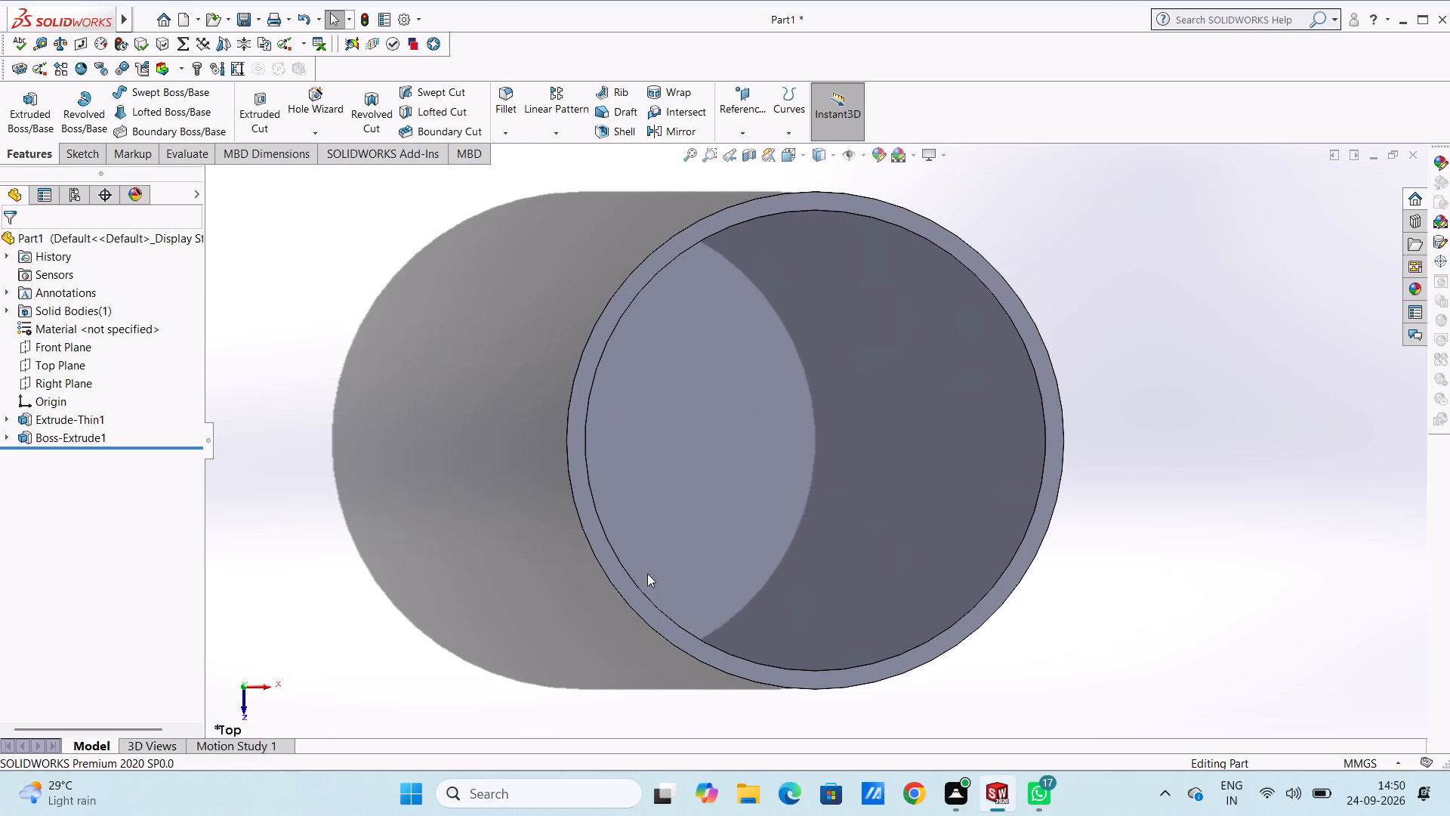
scroll(647, 573, "up", 3)
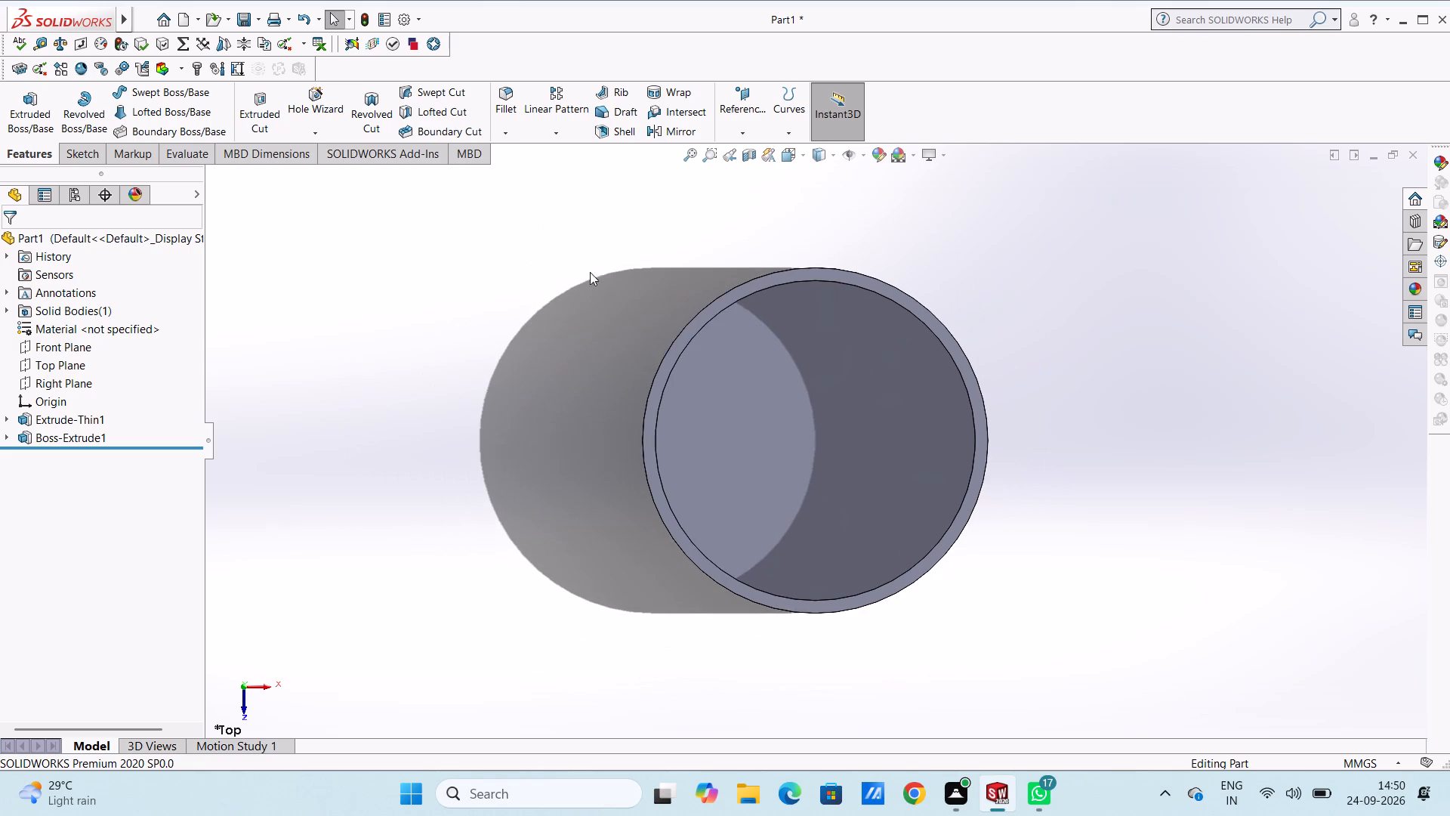
scroll(619, 388, "up", 2)
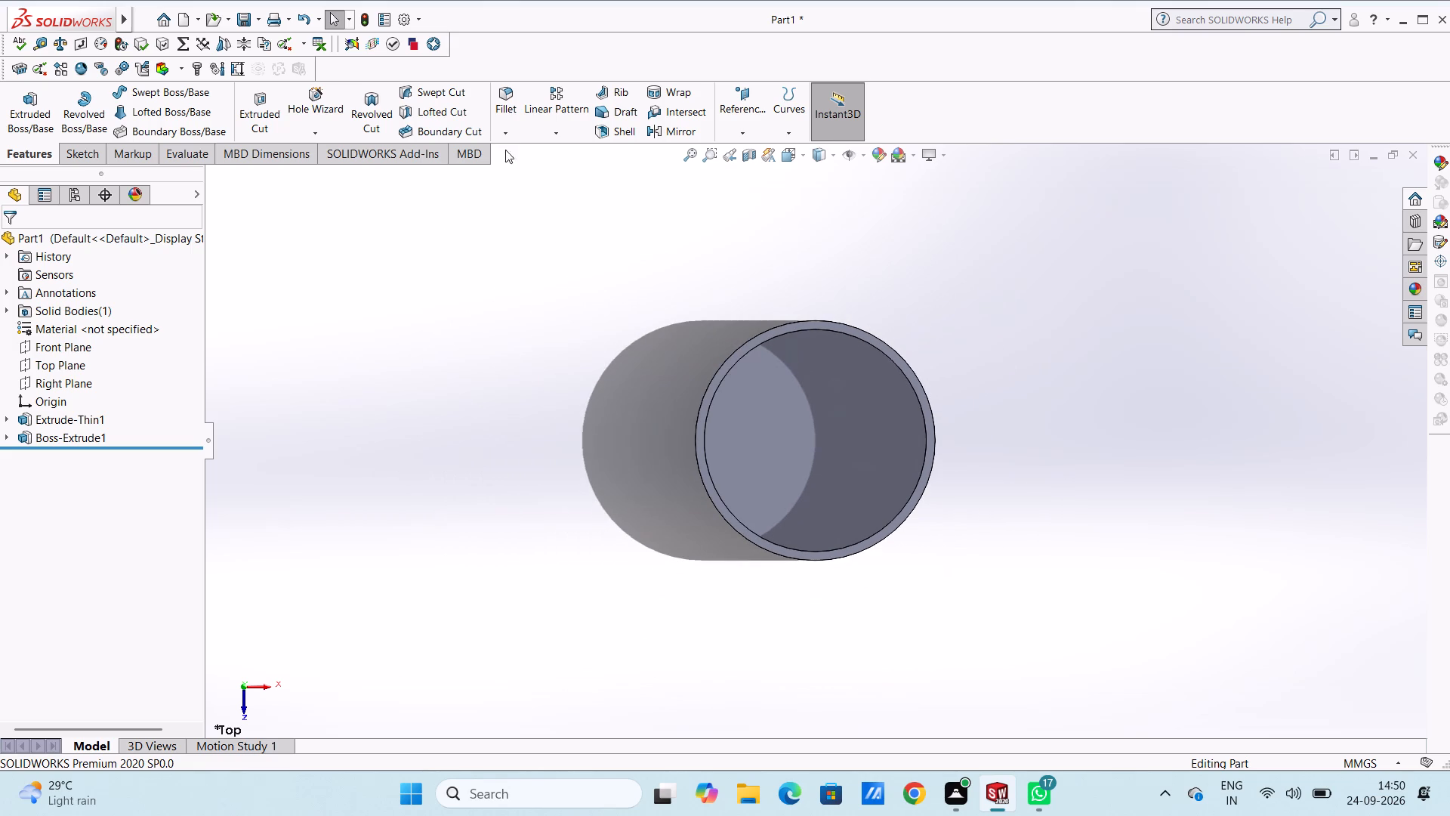
left_click(801, 326)
left_click(866, 288)
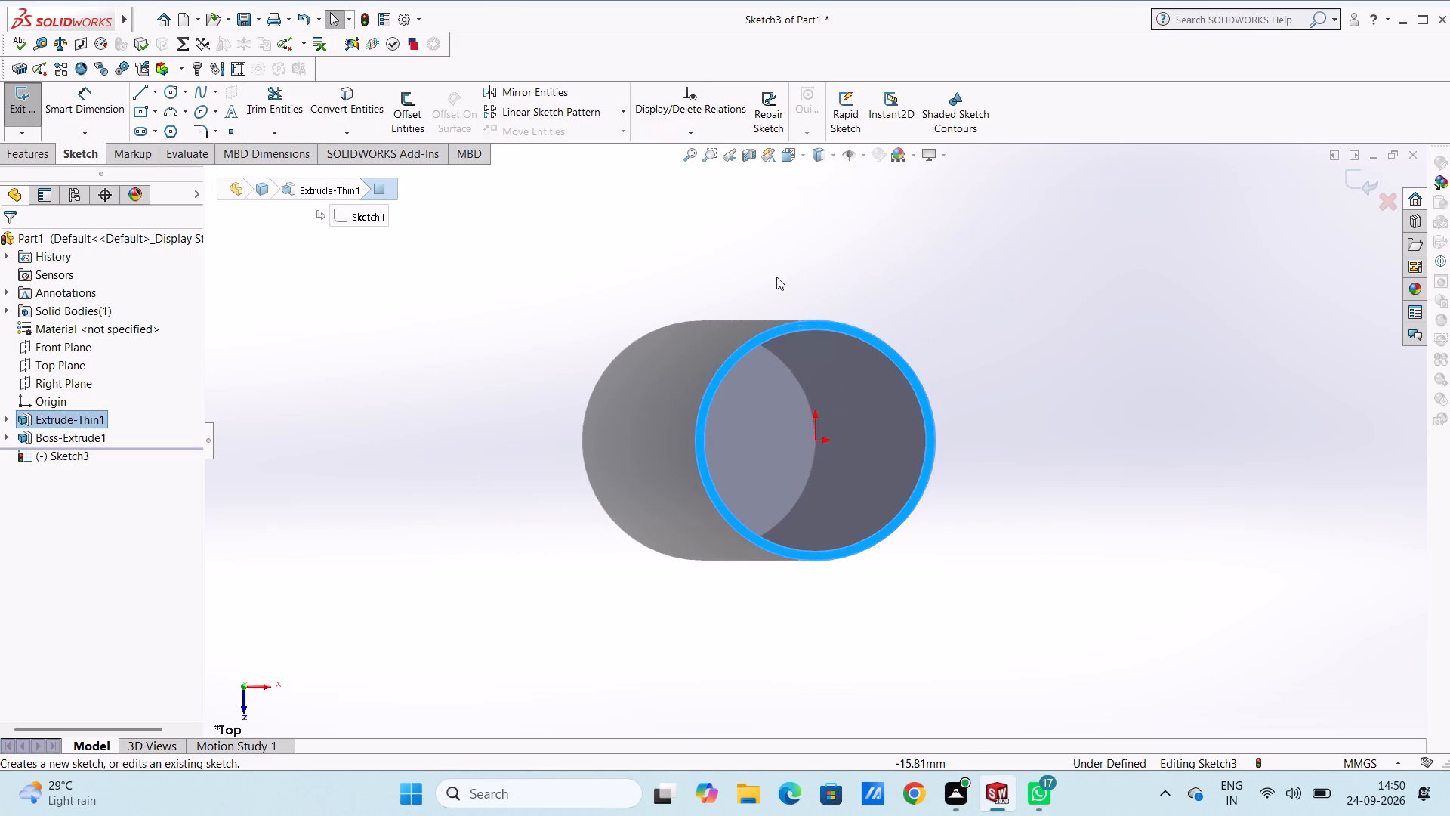
left_click(766, 270)
Sketch a circle of radius 4.5 mm just outside the rim, centred about 62.6 mm vertically above the origin.
left_click(175, 95)
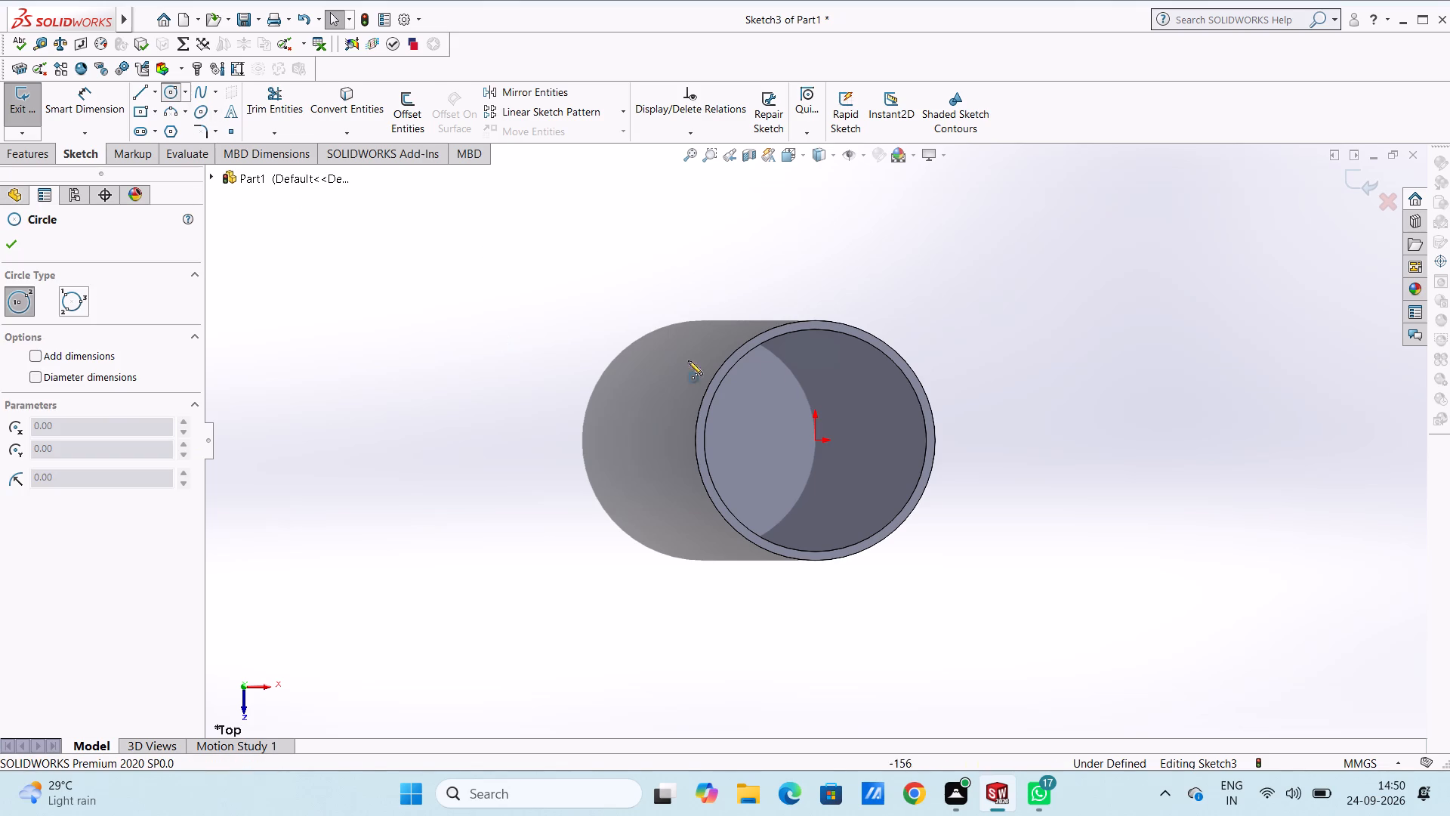
left_click(813, 301)
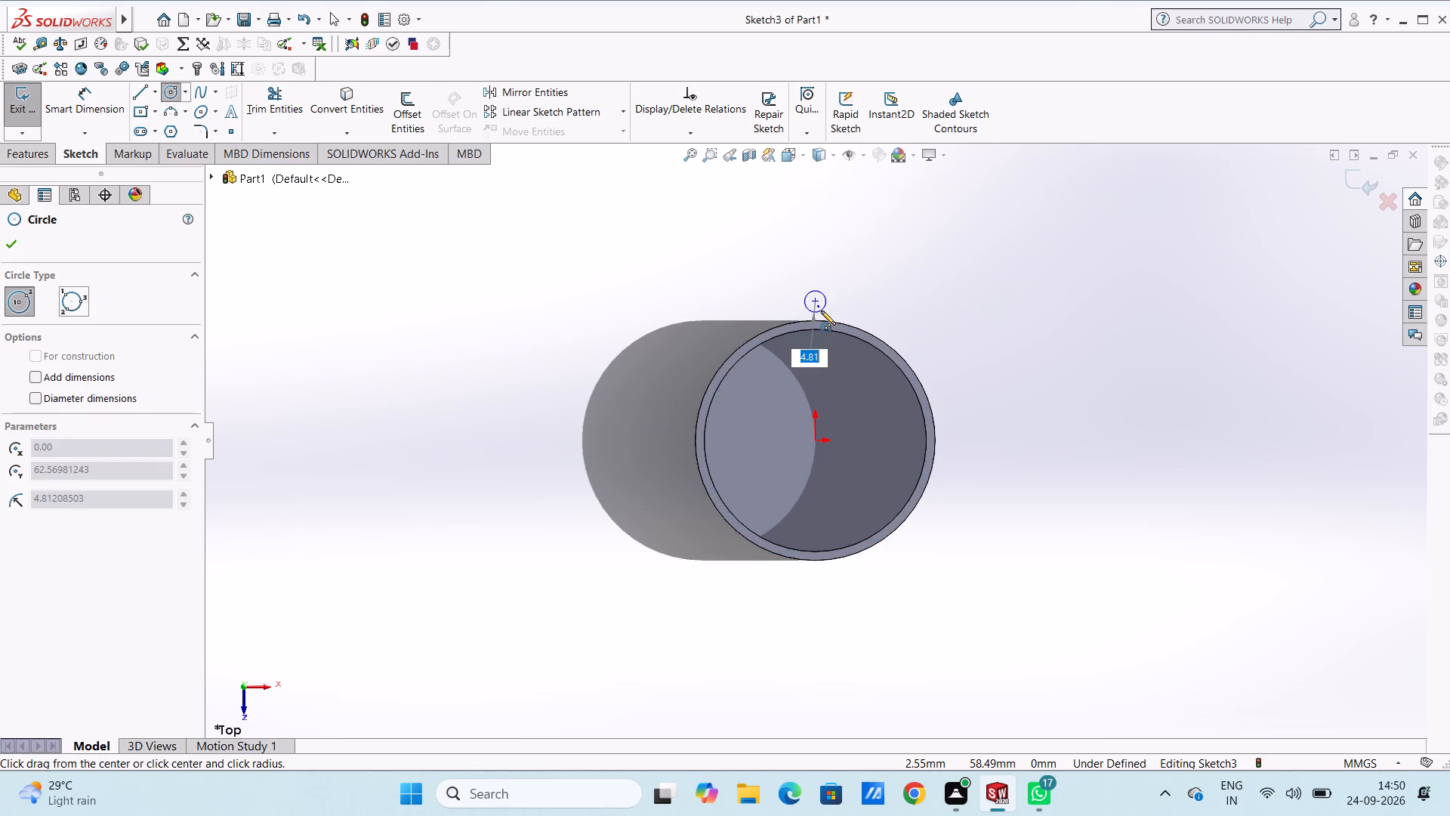
type("4.5")
key("Return")
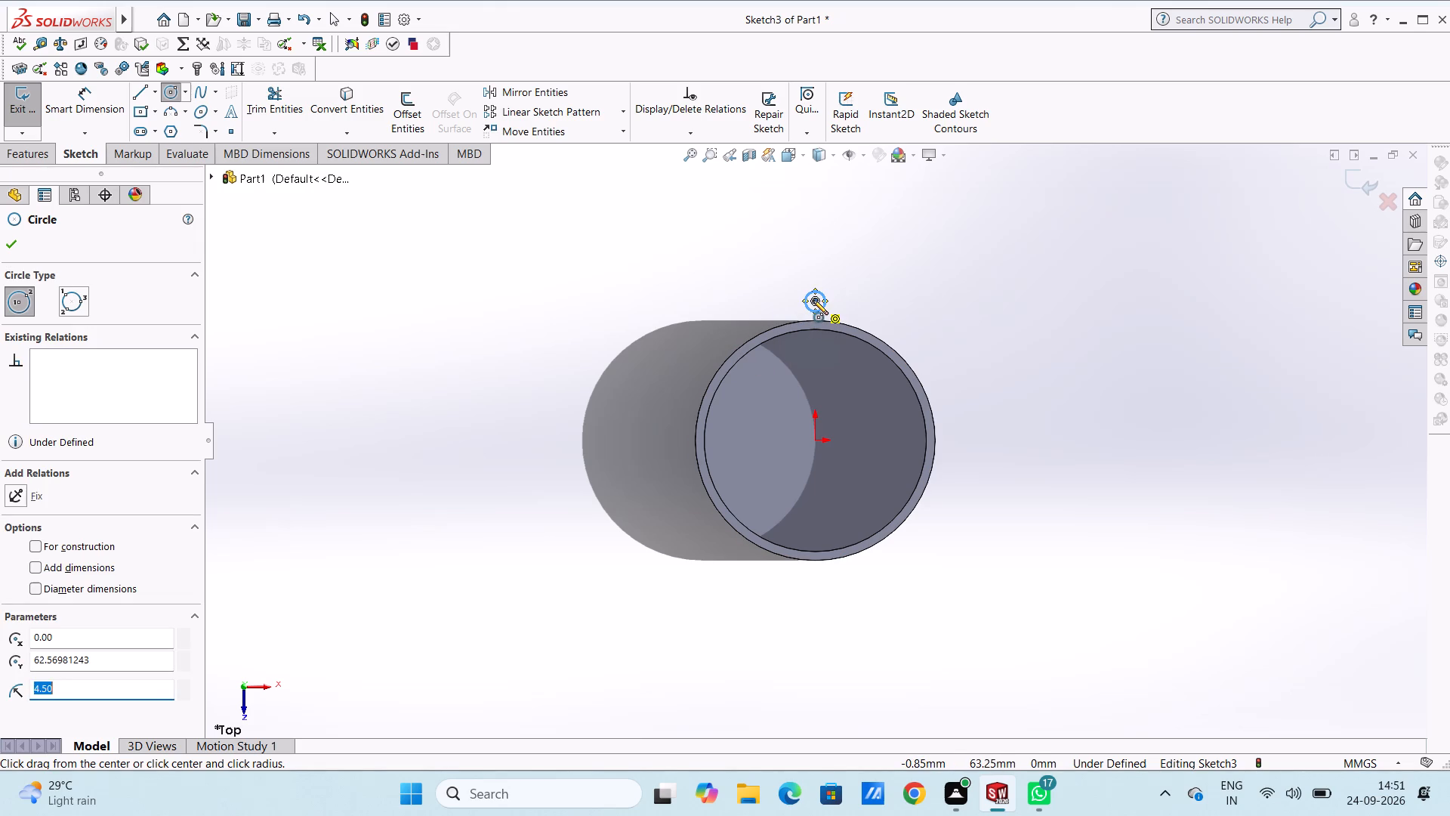
Sketch a second circle of radius 5 mm concentric with the small circle outside the rim.
left_click(813, 300)
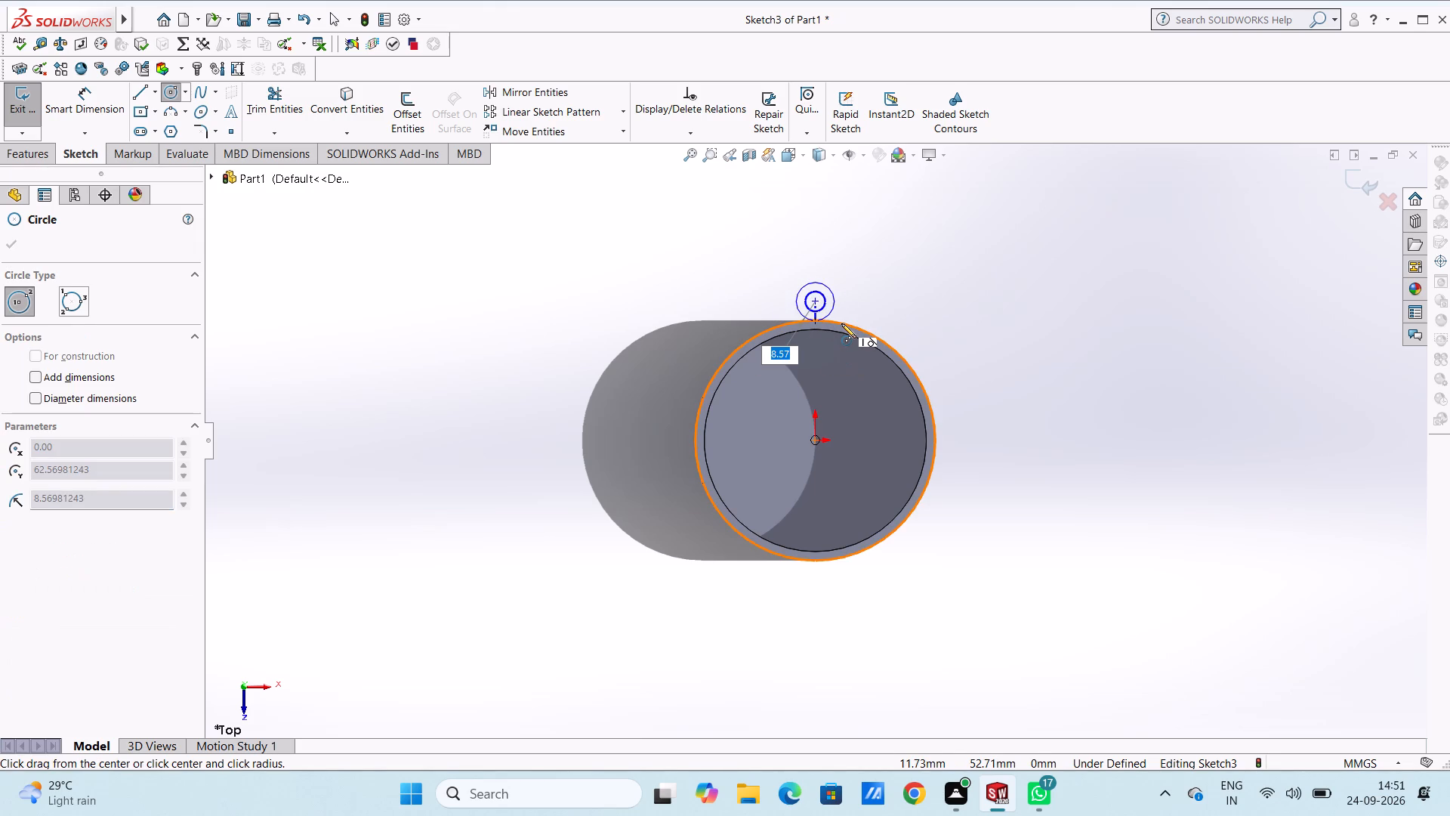
key("5")
key("Return")
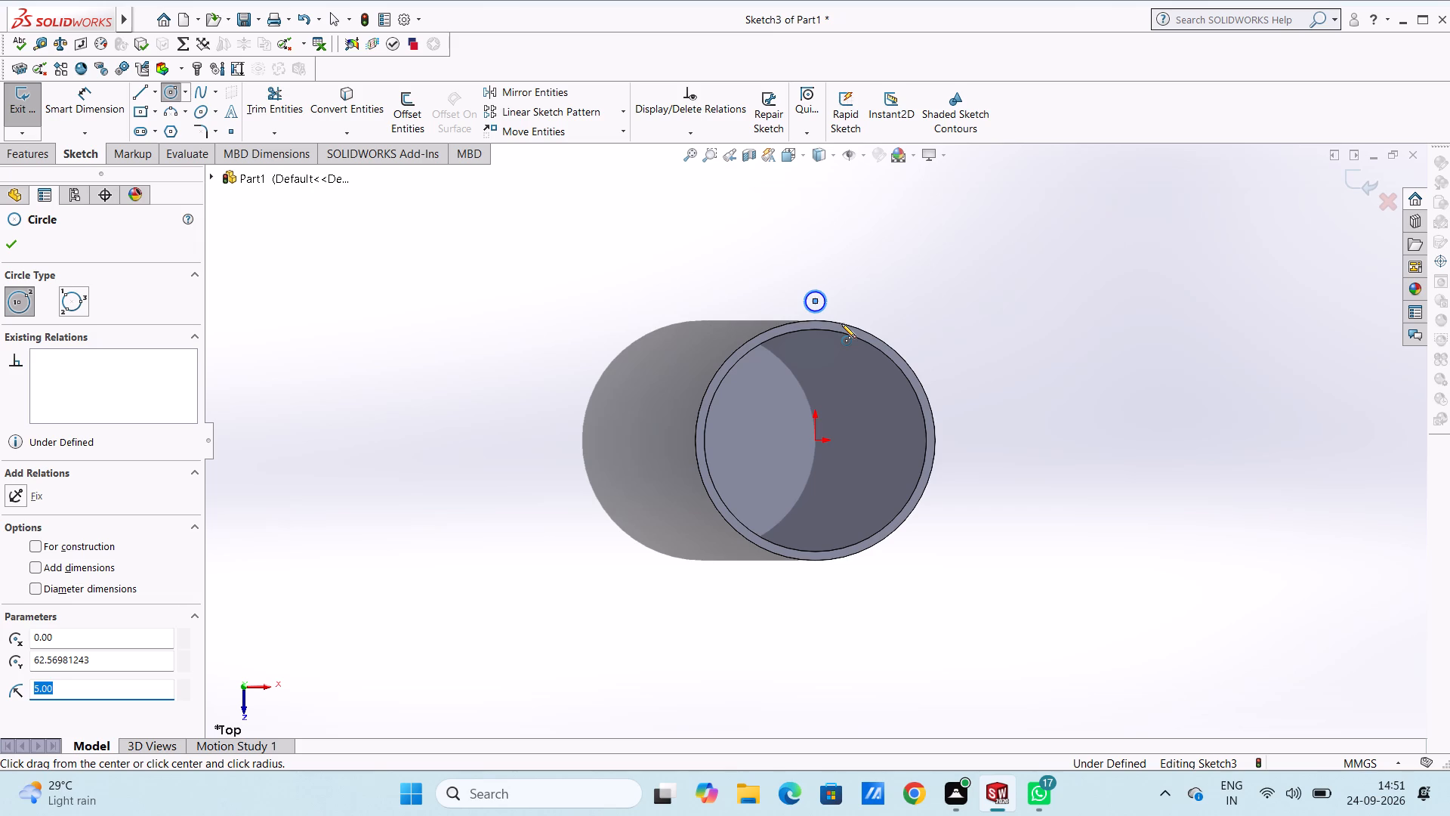
scroll(800, 240, "down", 1)
scroll(865, 353, "down", 4)
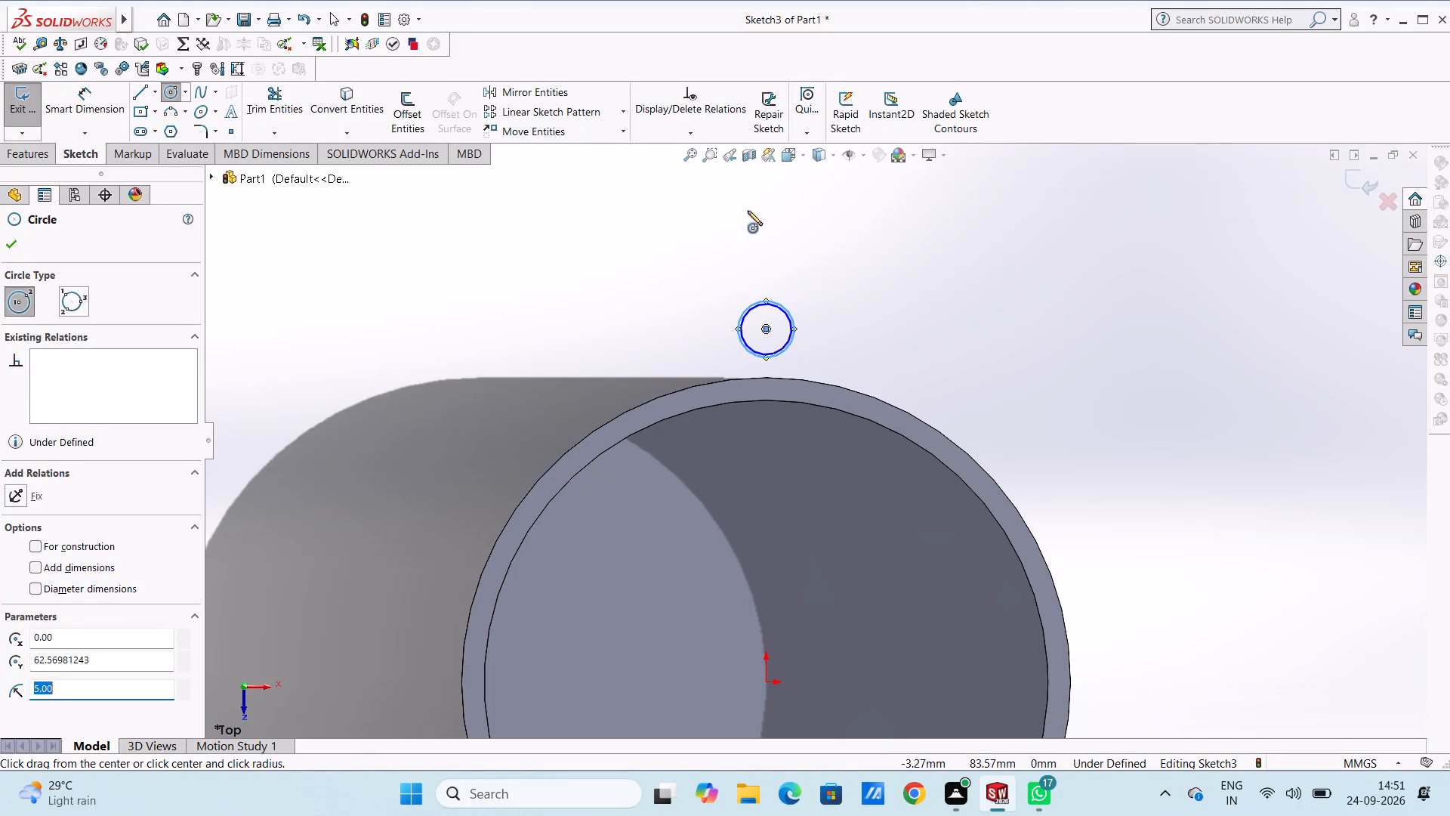
key("Escape")
key("Escape")
key("Escape")
Dimension the inner small circle with a diameter of 9 mm.
left_click(95, 108)
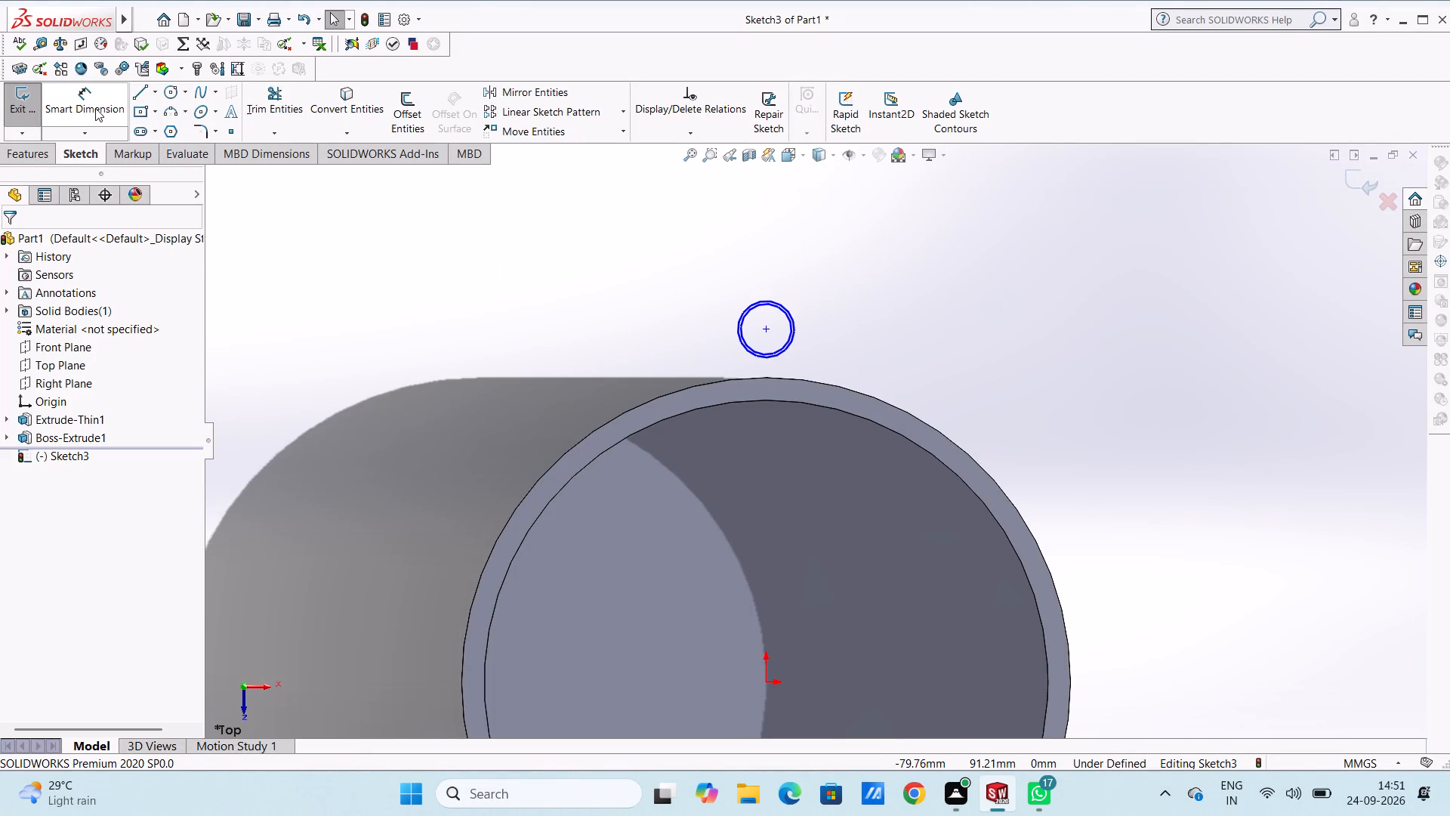
left_click(748, 353)
left_click(428, 255)
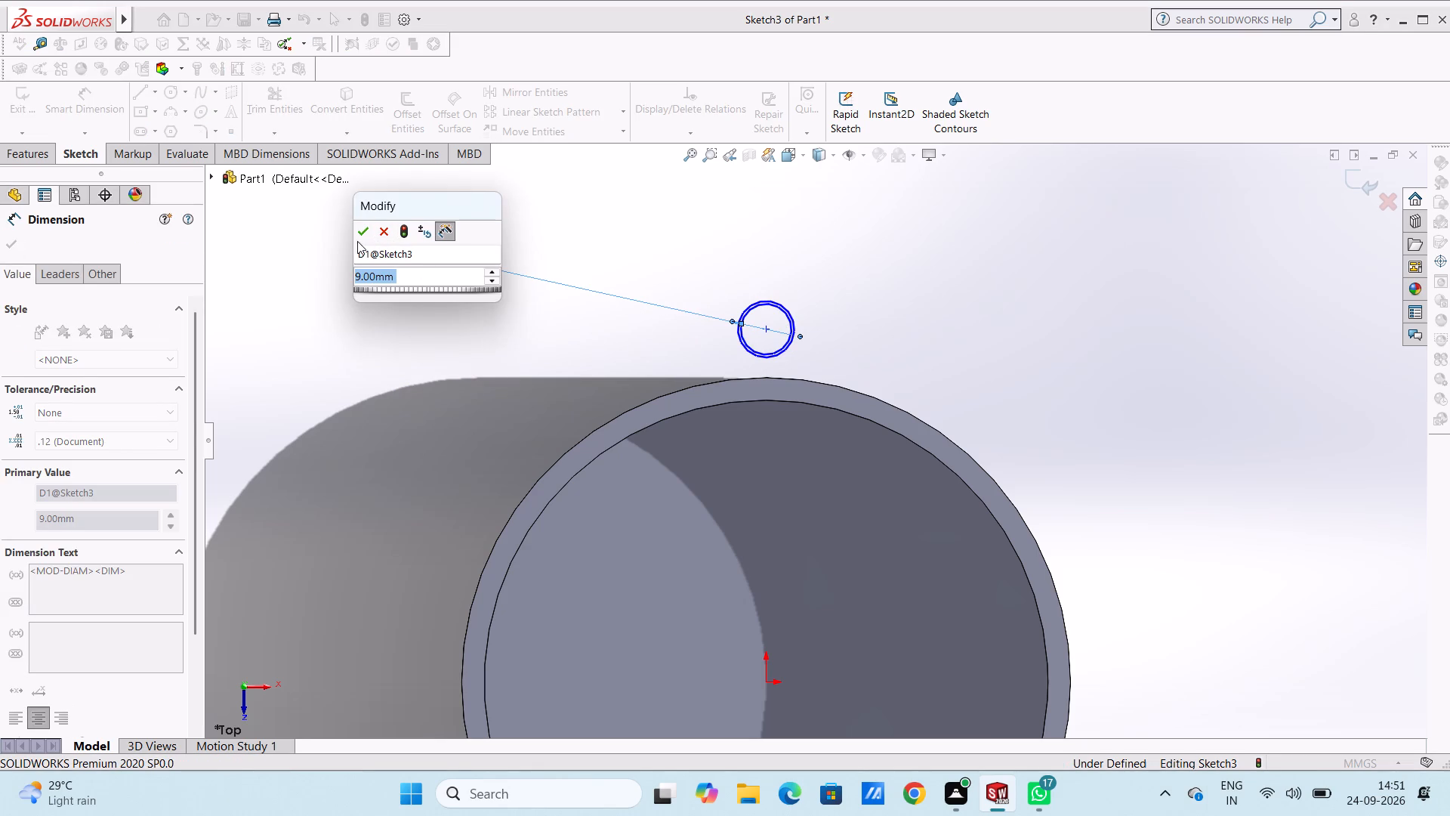
left_click(359, 237)
left_click(411, 331)
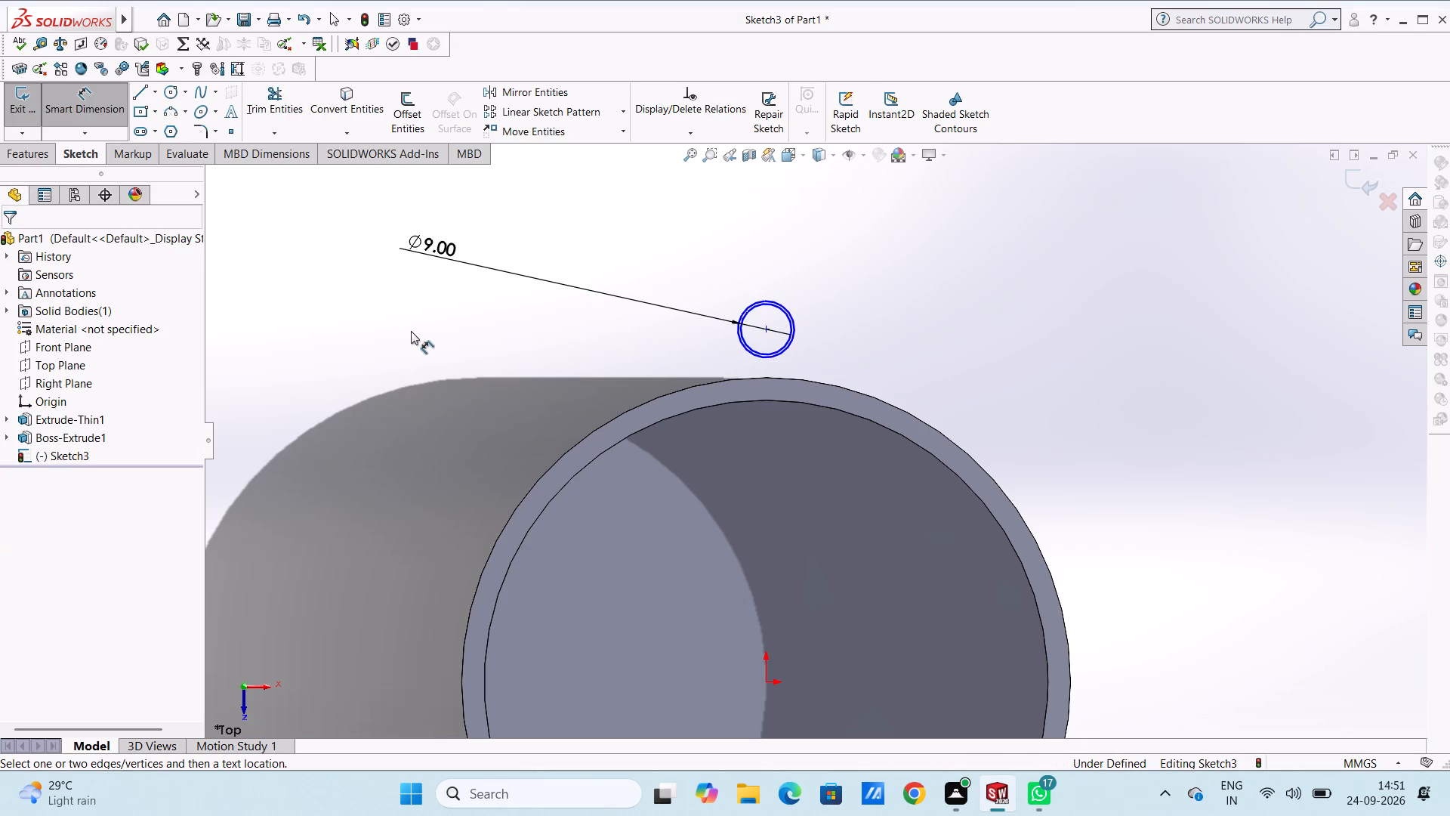
Dimension the outer concentric circle with a diameter of 20 mm.
left_click(751, 357)
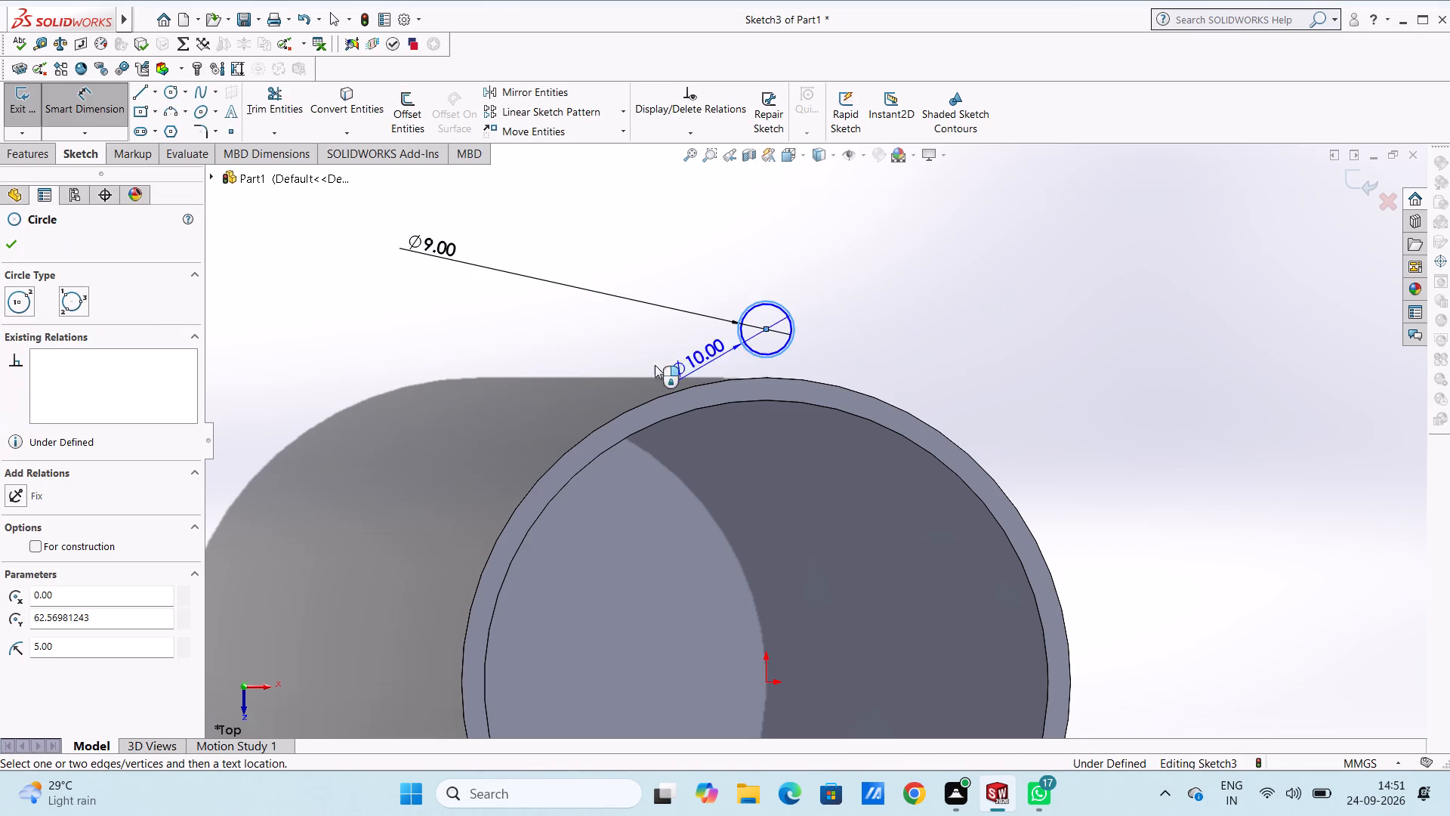
left_click(339, 255)
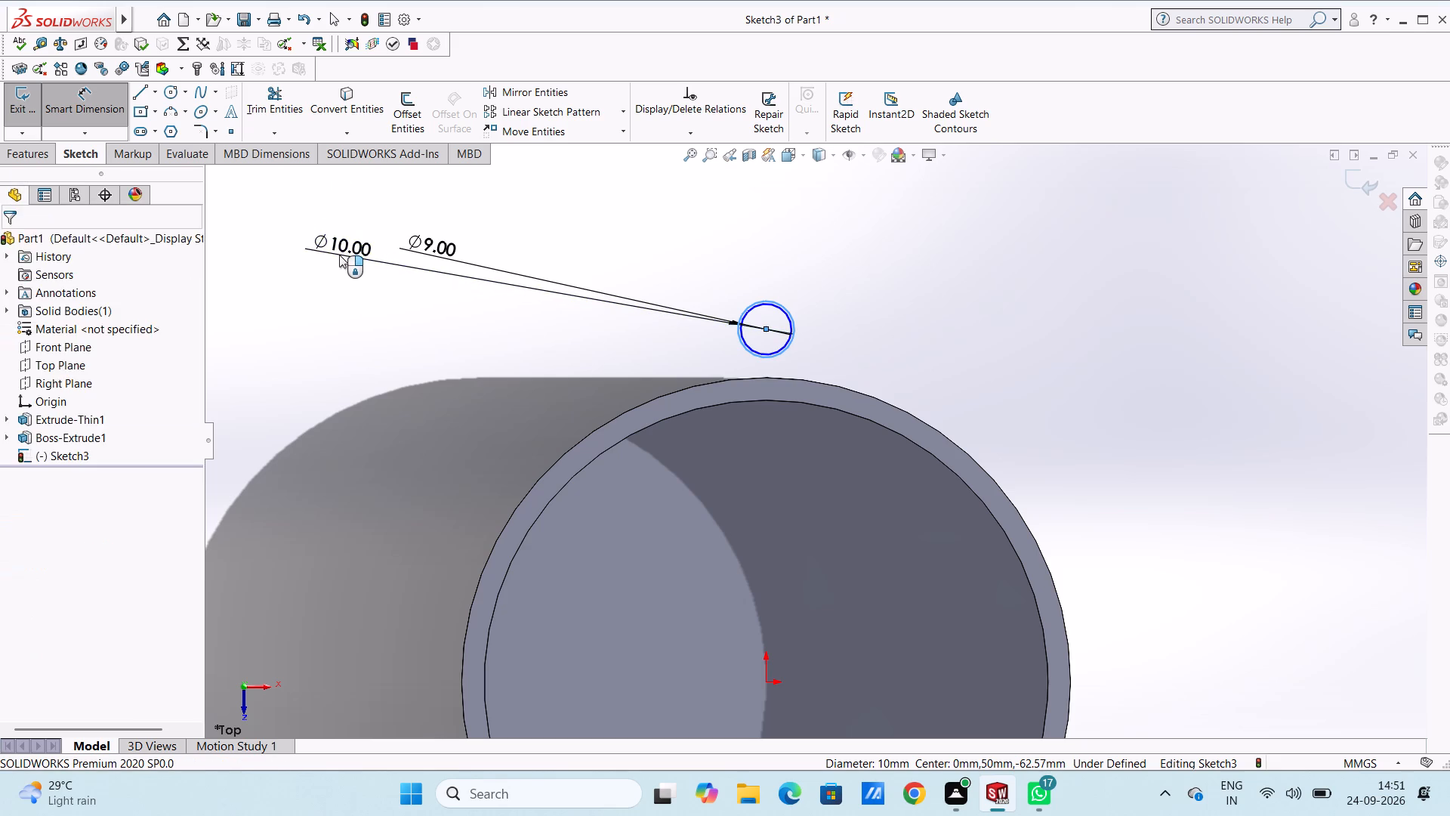
type("20")
key("Return")
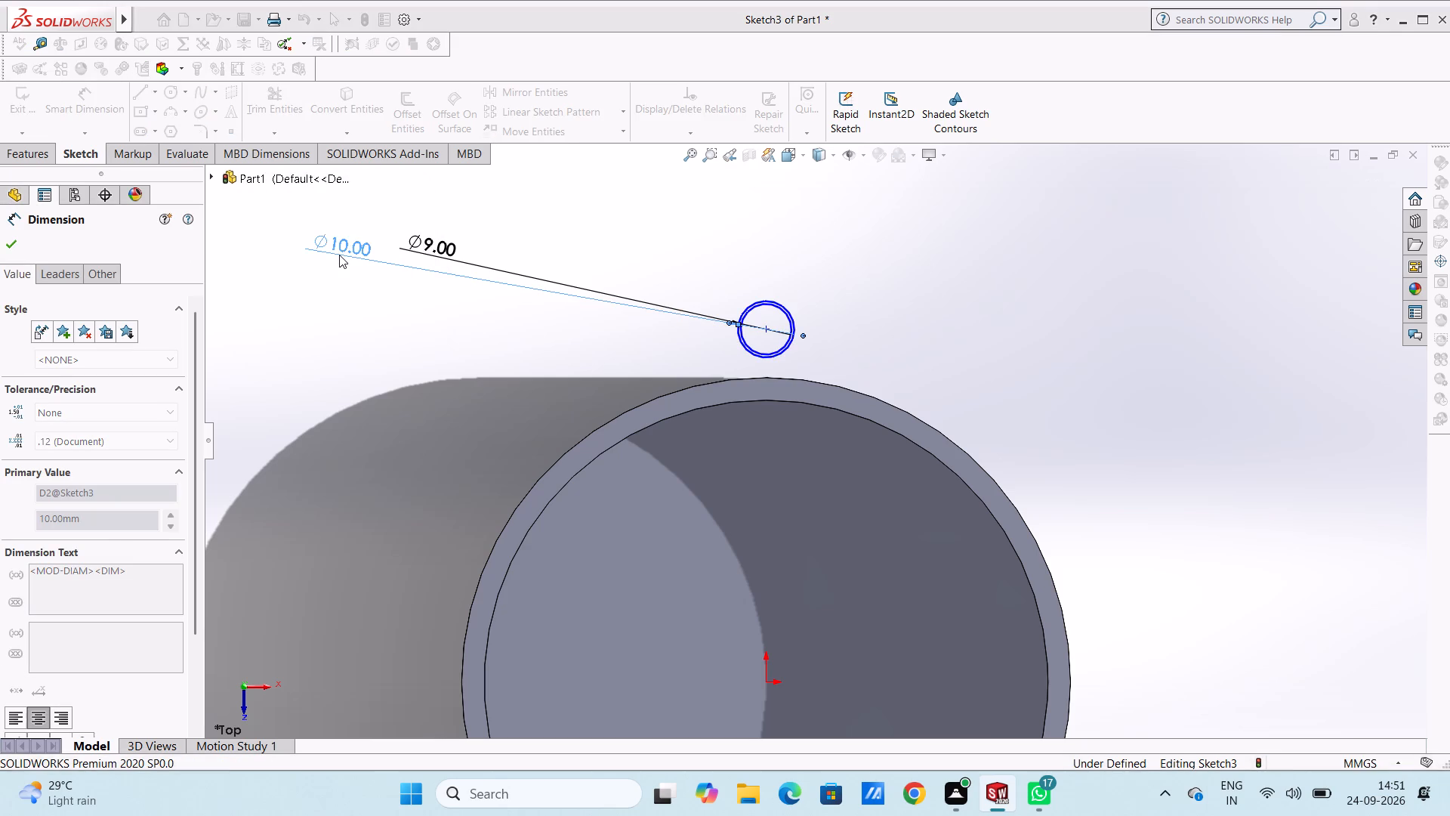
left_click(403, 338)
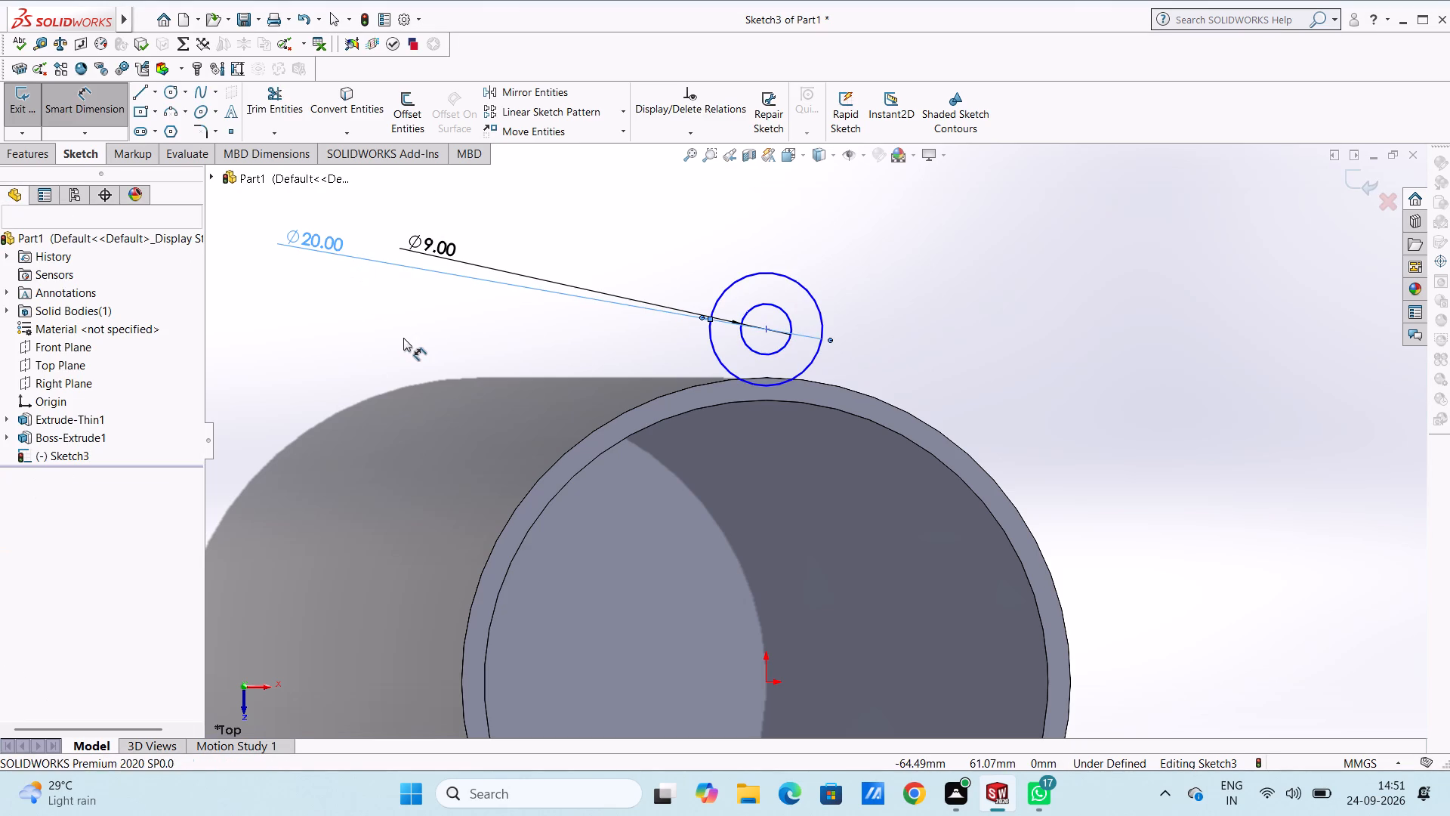
Dimension the vertical distance from the origin to the concentric circles' centre as 54 mm.
scroll(403, 338, "up", 7)
scroll(833, 440, "down", 2)
scroll(835, 445, "up", 2)
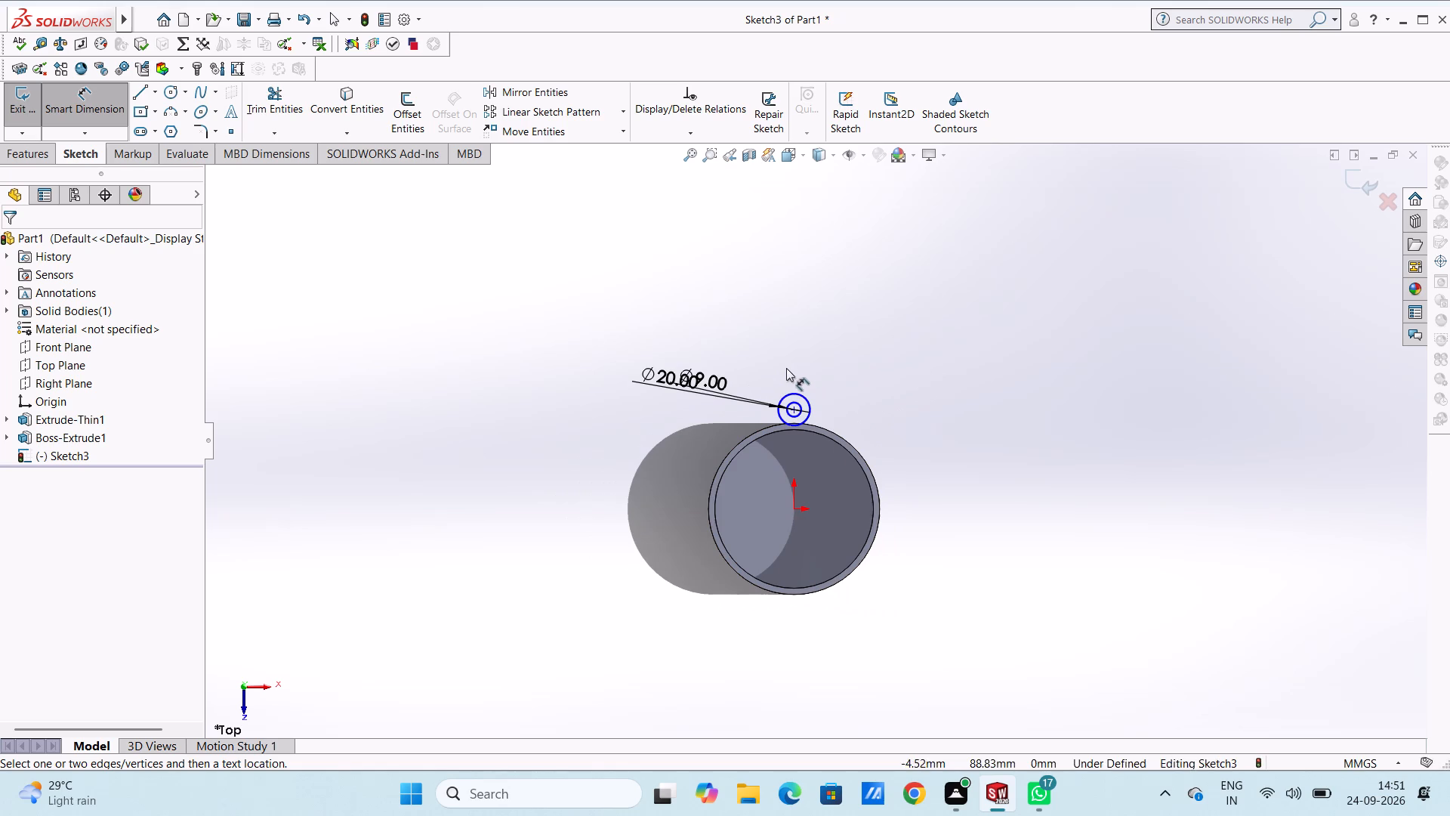
scroll(829, 423, "down", 3)
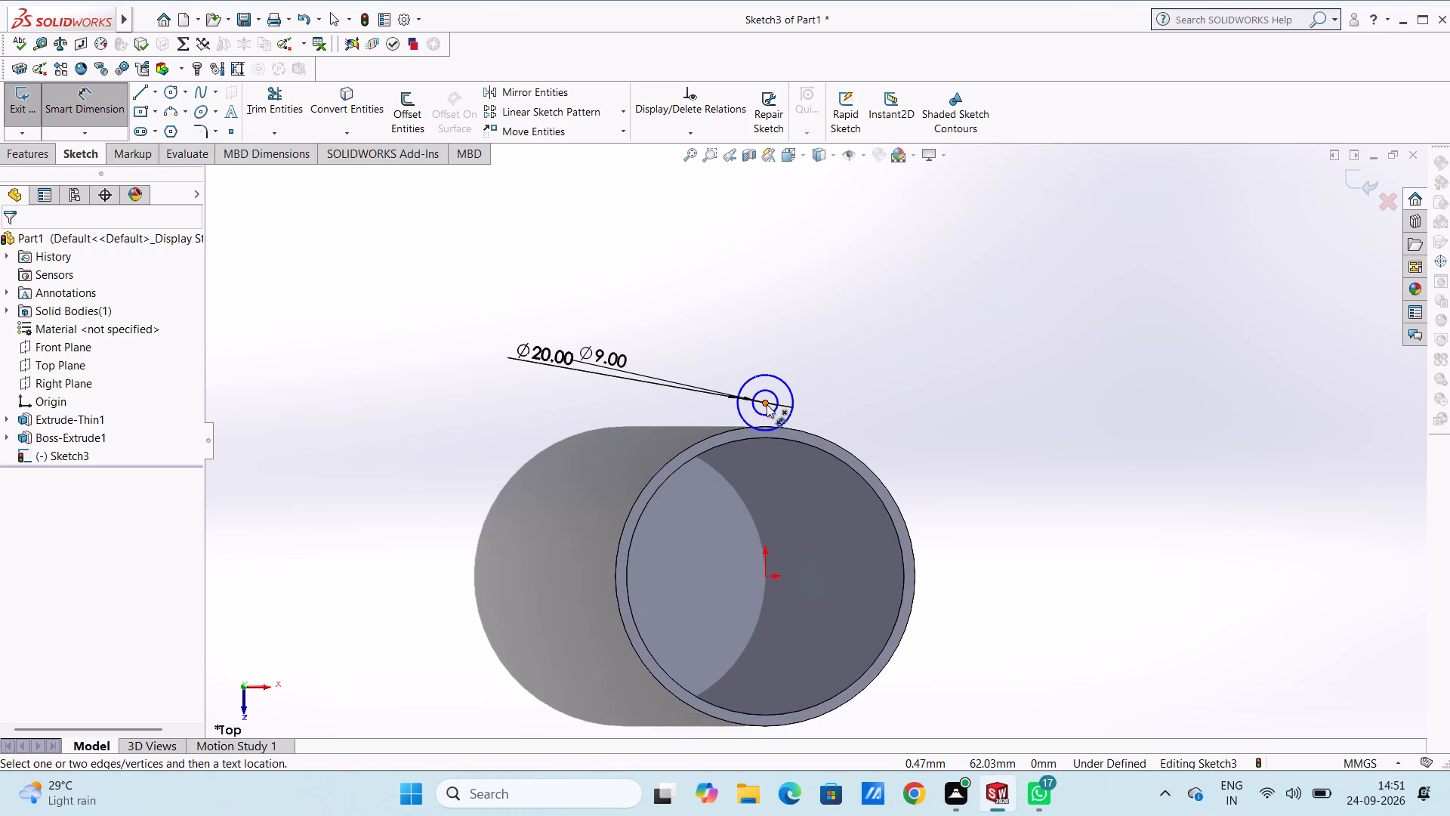
left_click(767, 404)
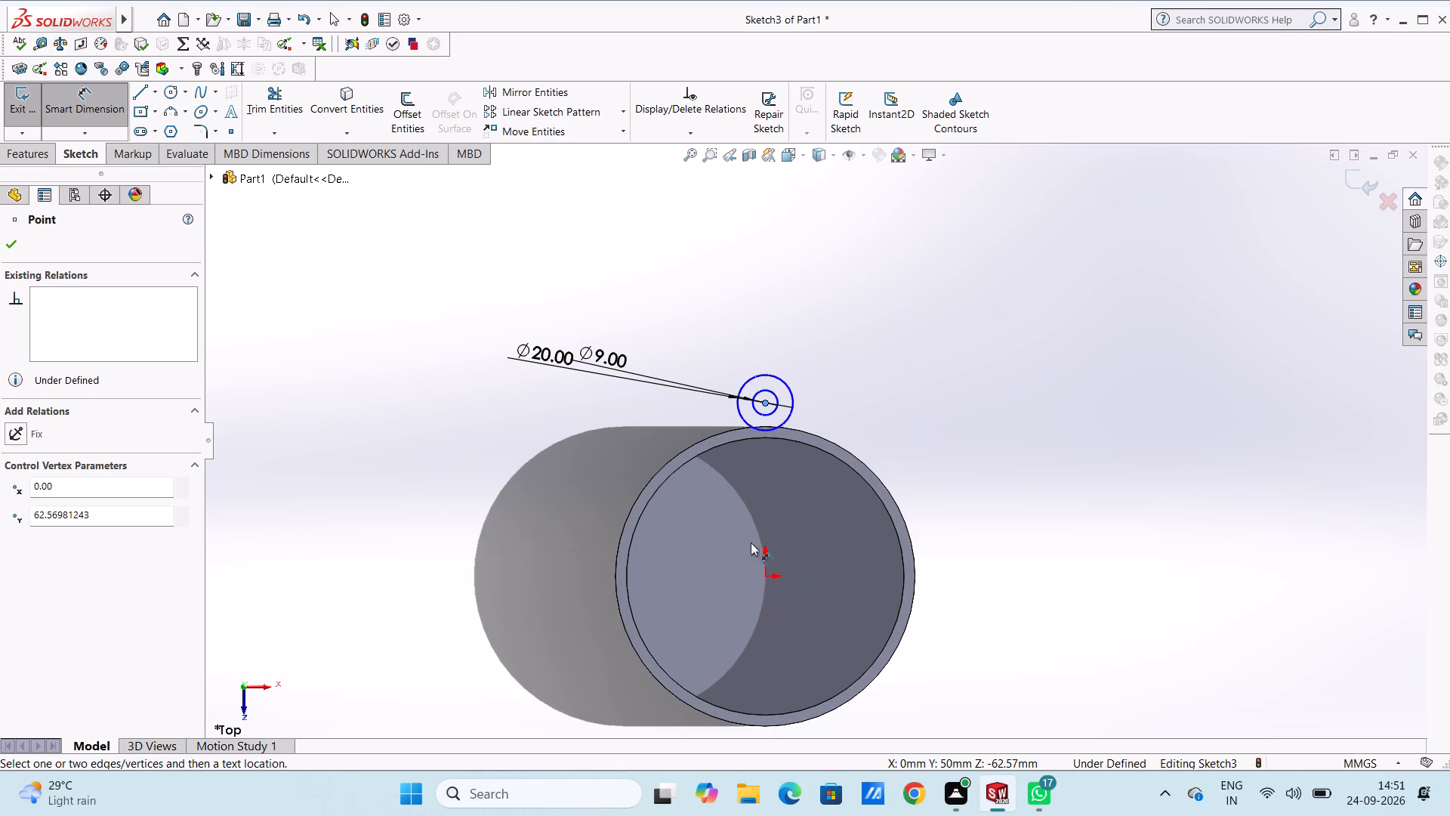
left_click(765, 577)
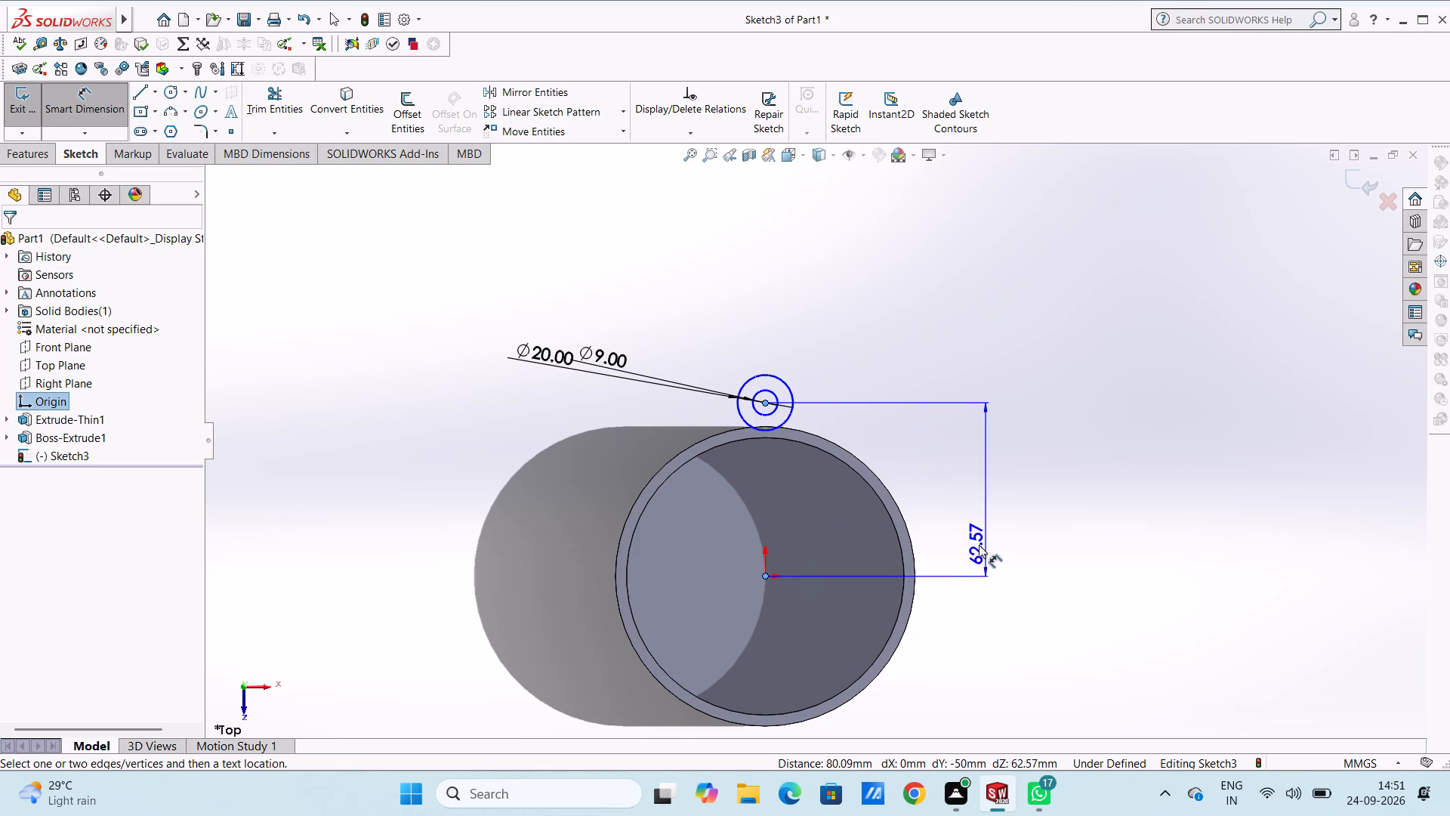
left_click(1076, 540)
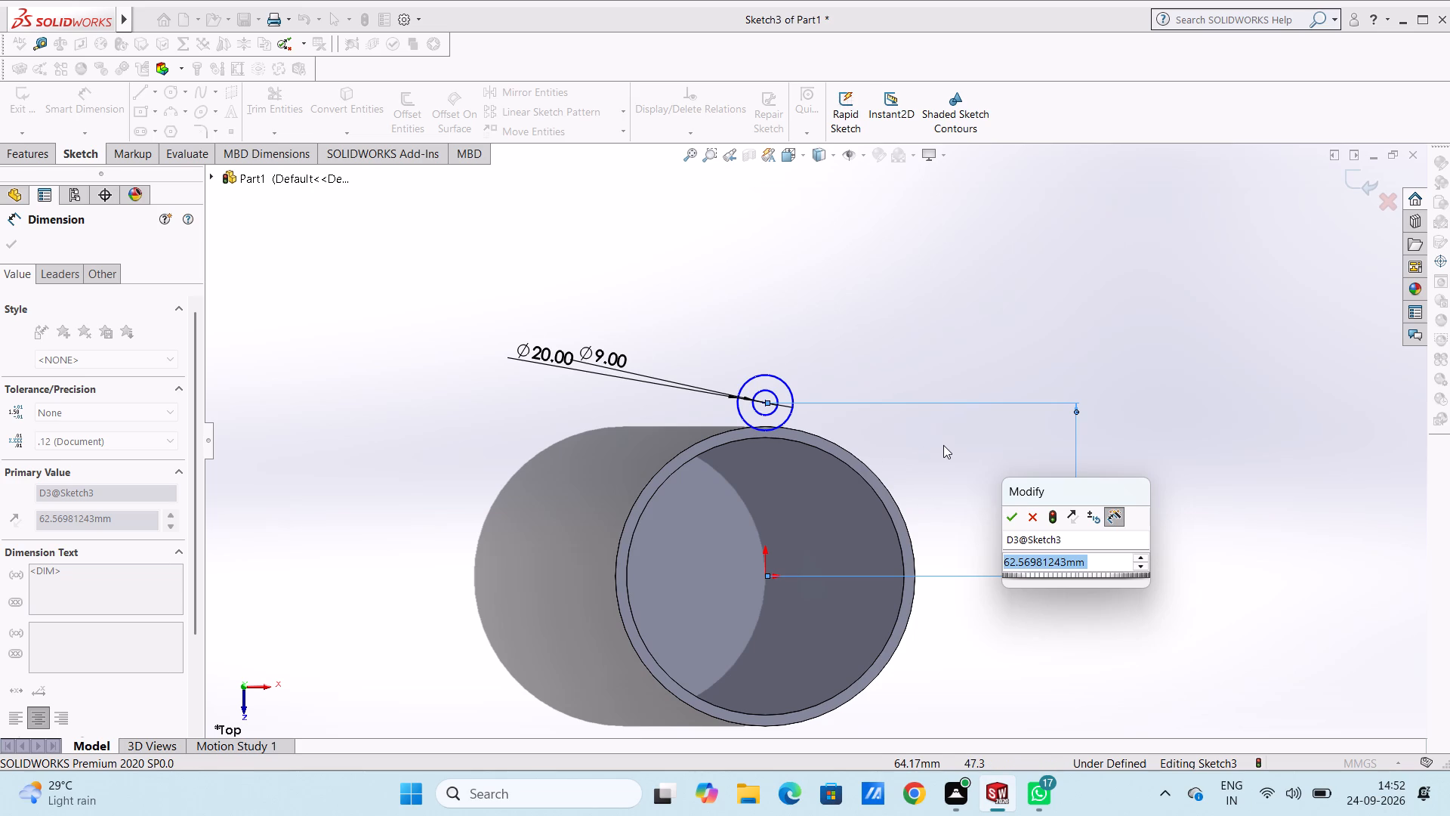
type("54")
key("Return")
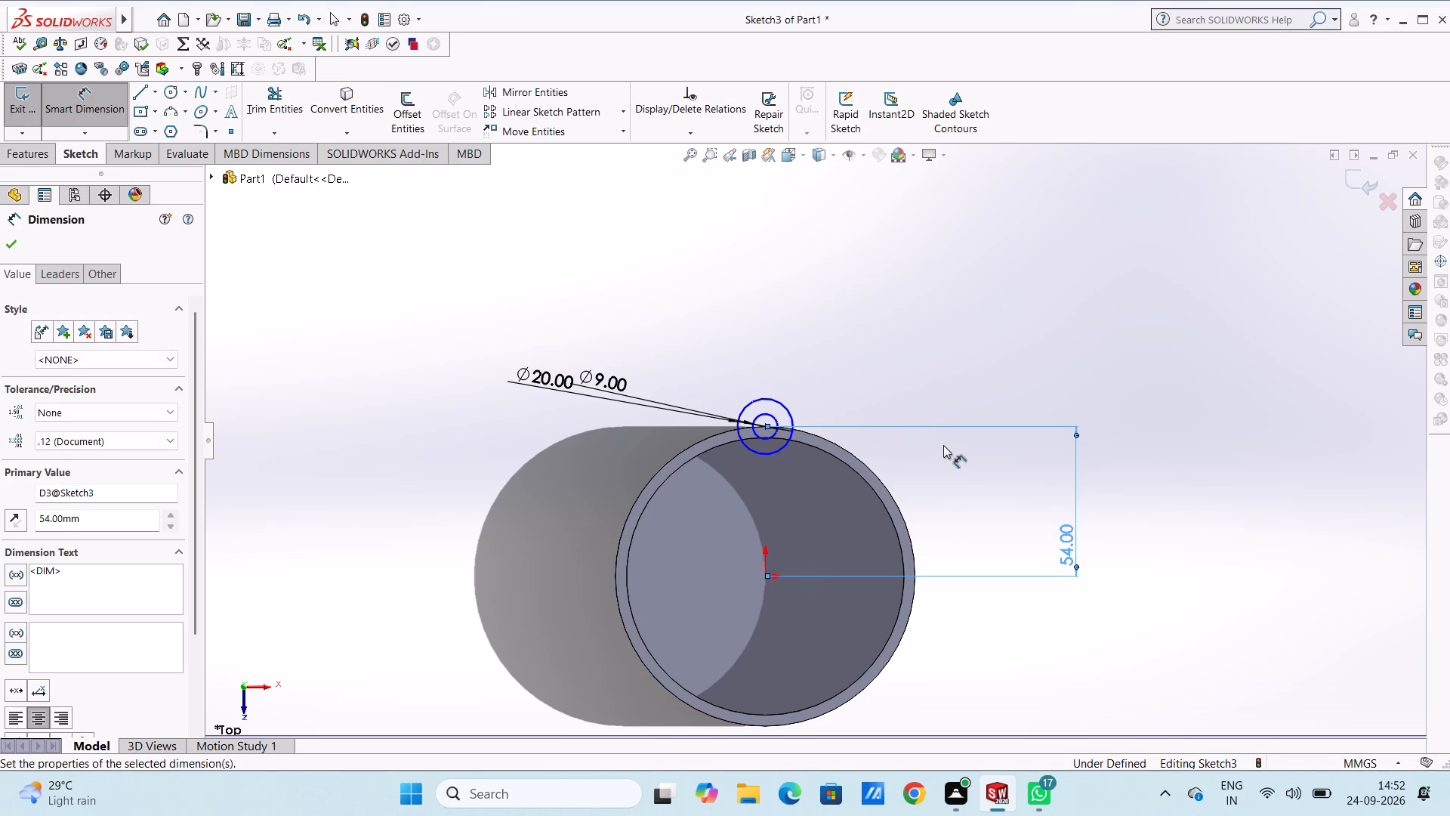
left_click(800, 498)
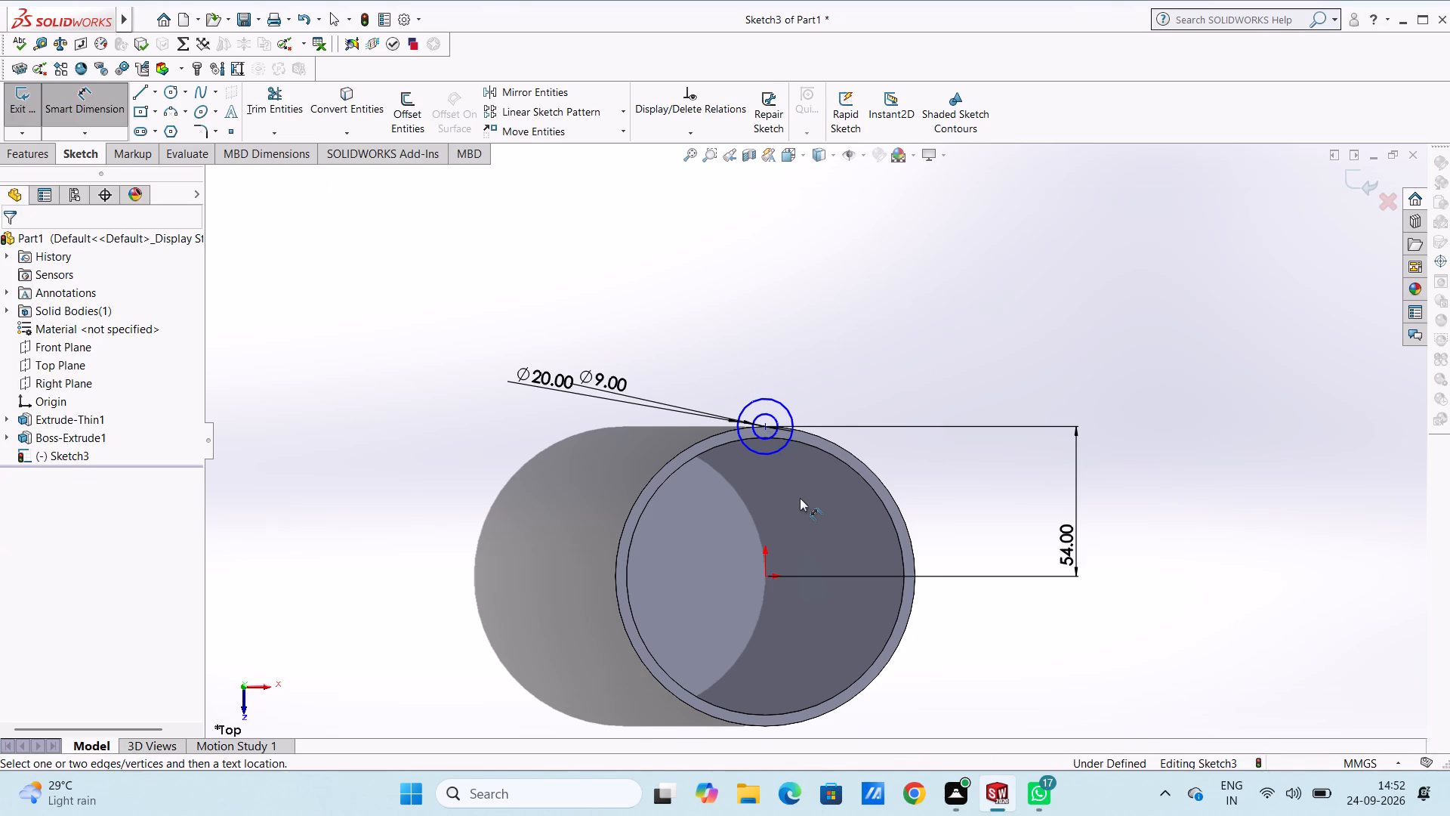
Set the distance between the origin and the concentric circles' centre to 59 mm.
double_click(1063, 541)
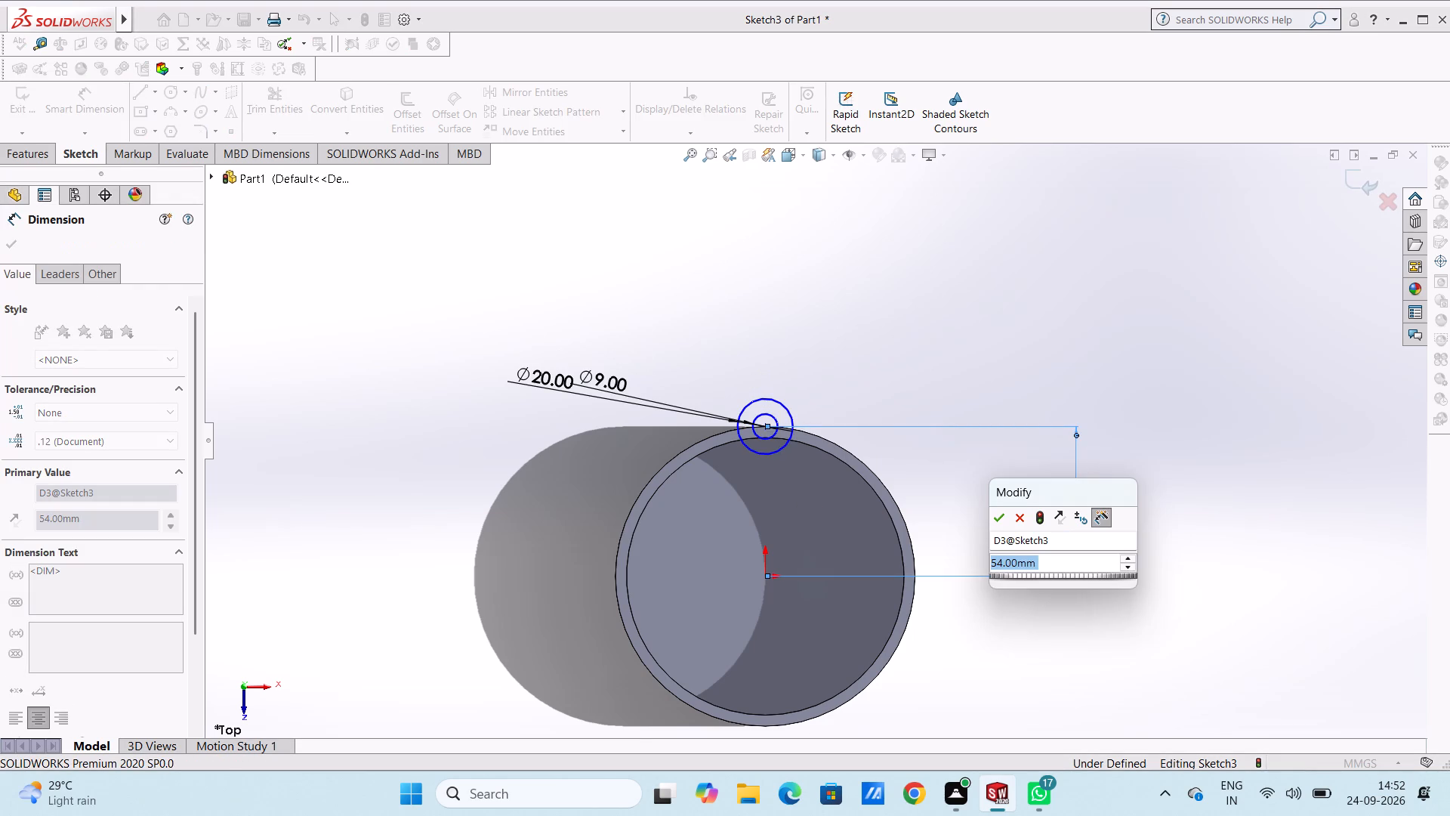
type("59")
key("Return")
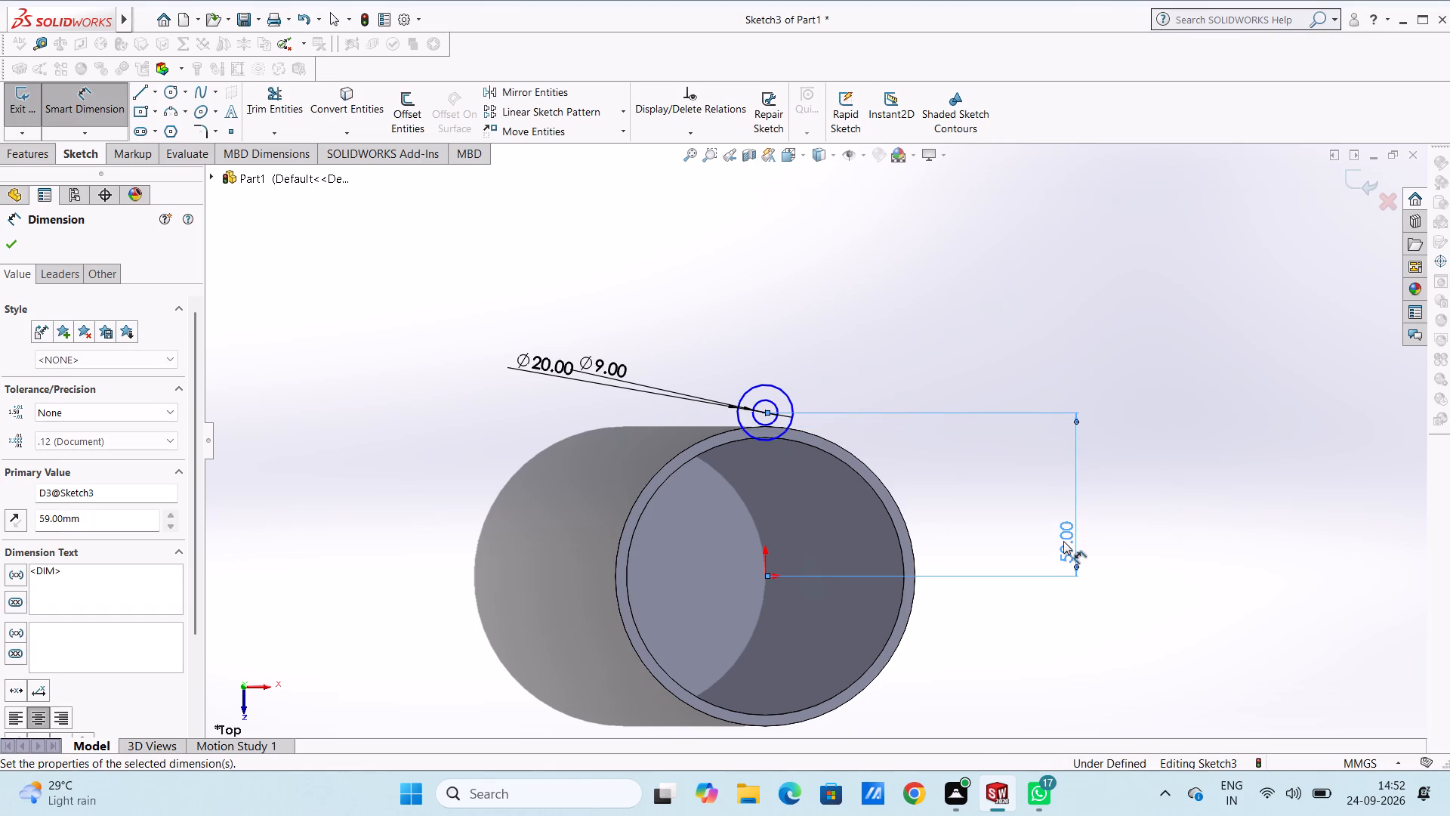
left_click(973, 465)
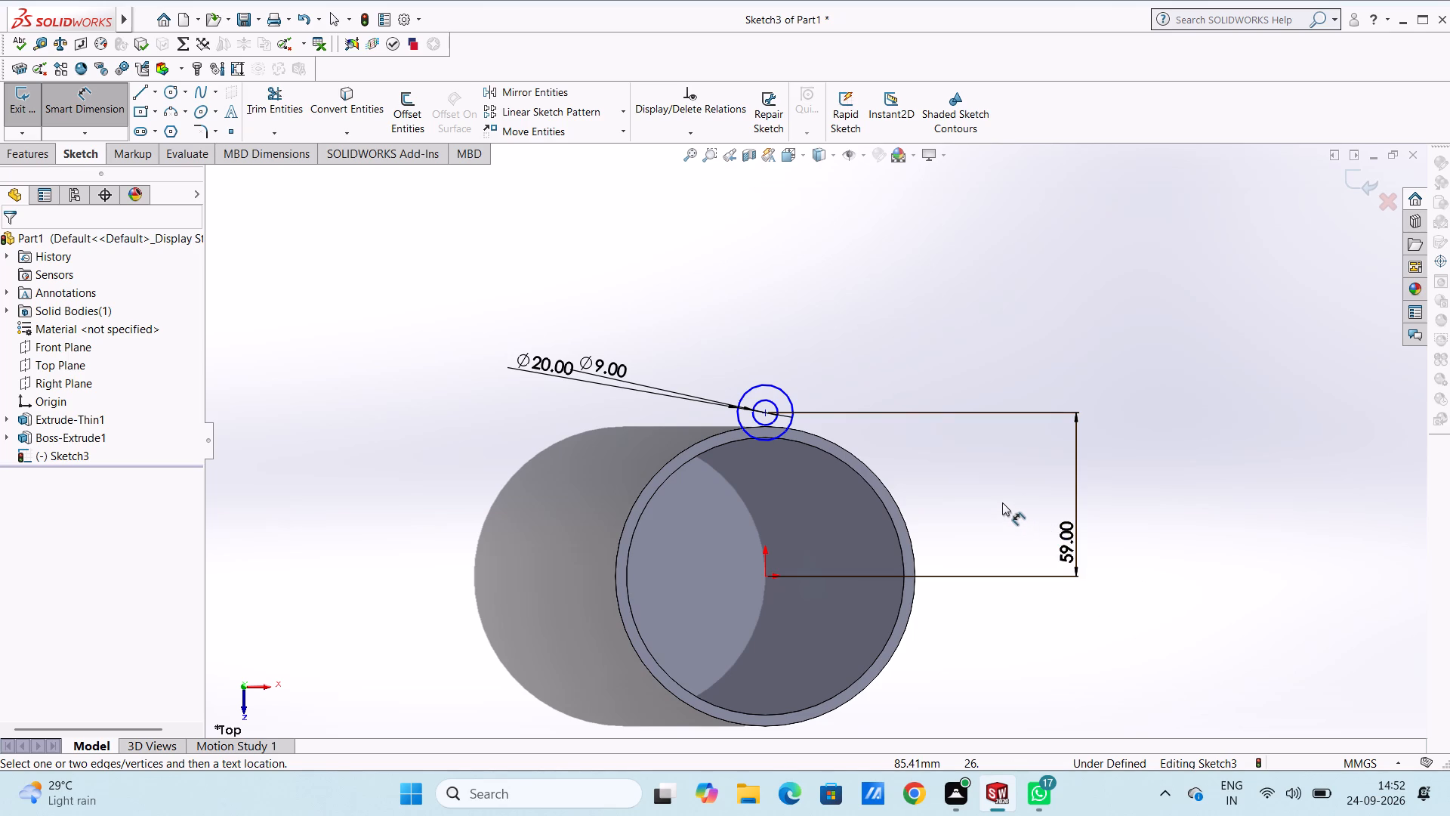
key("Escape")
key("Escape")
key("Escape")
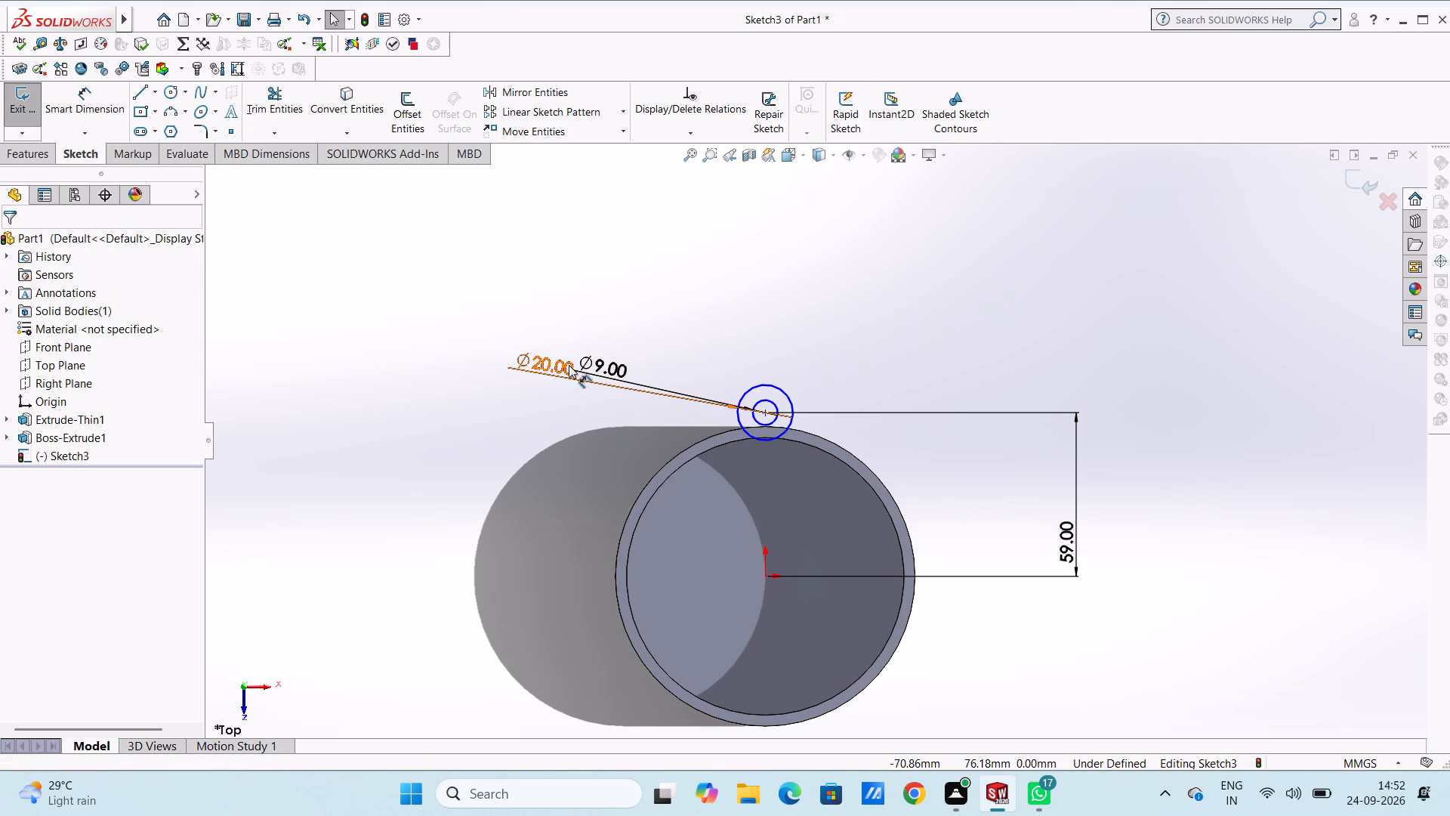
Sketch a U of lines joining the 20 mm circle's side quadrants, with vertical sides about 13.3 mm long and a 20 mm horizontal base inside the cup.
left_click(137, 94)
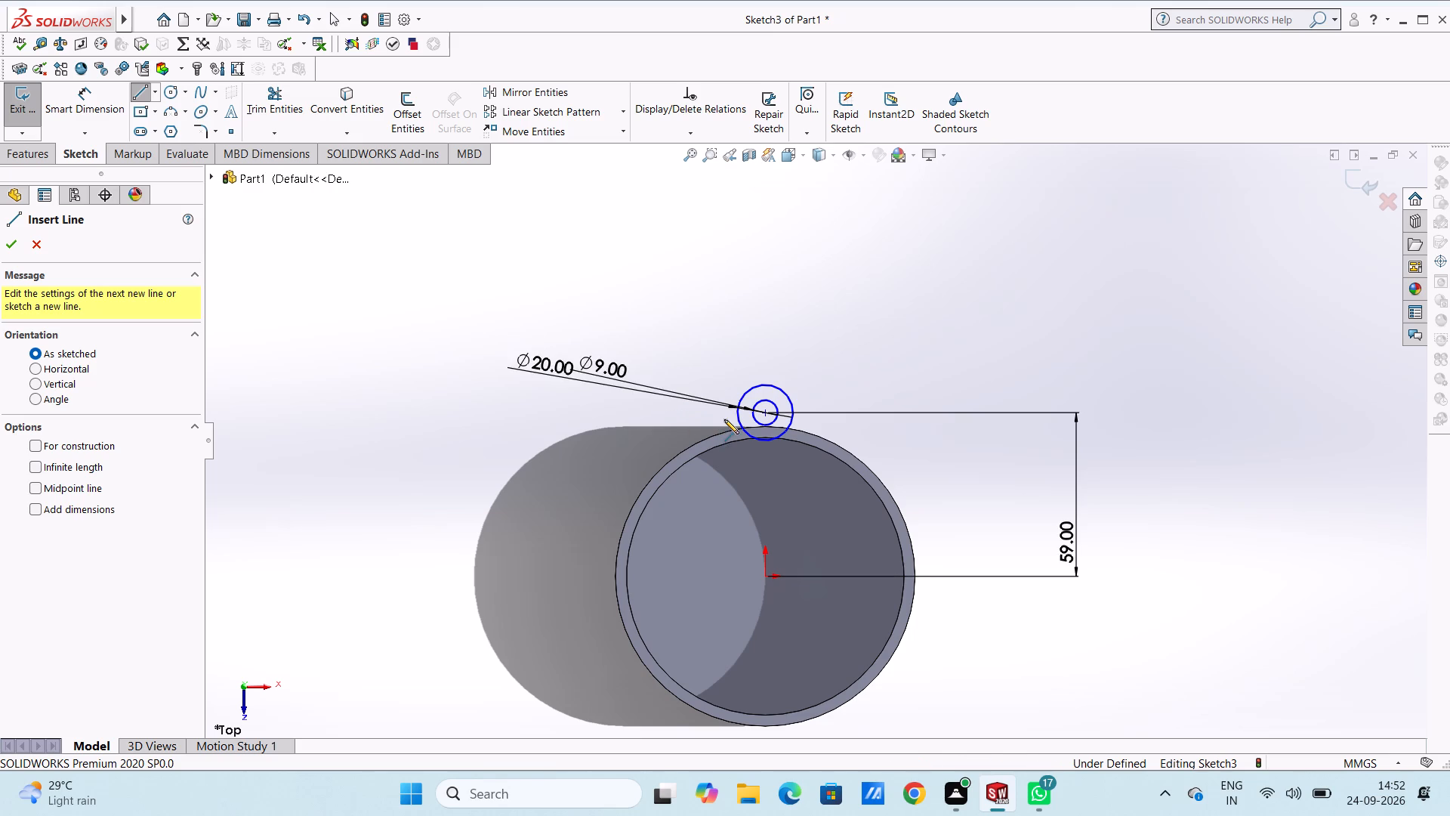
scroll(724, 419, "down", 3)
left_click(750, 411)
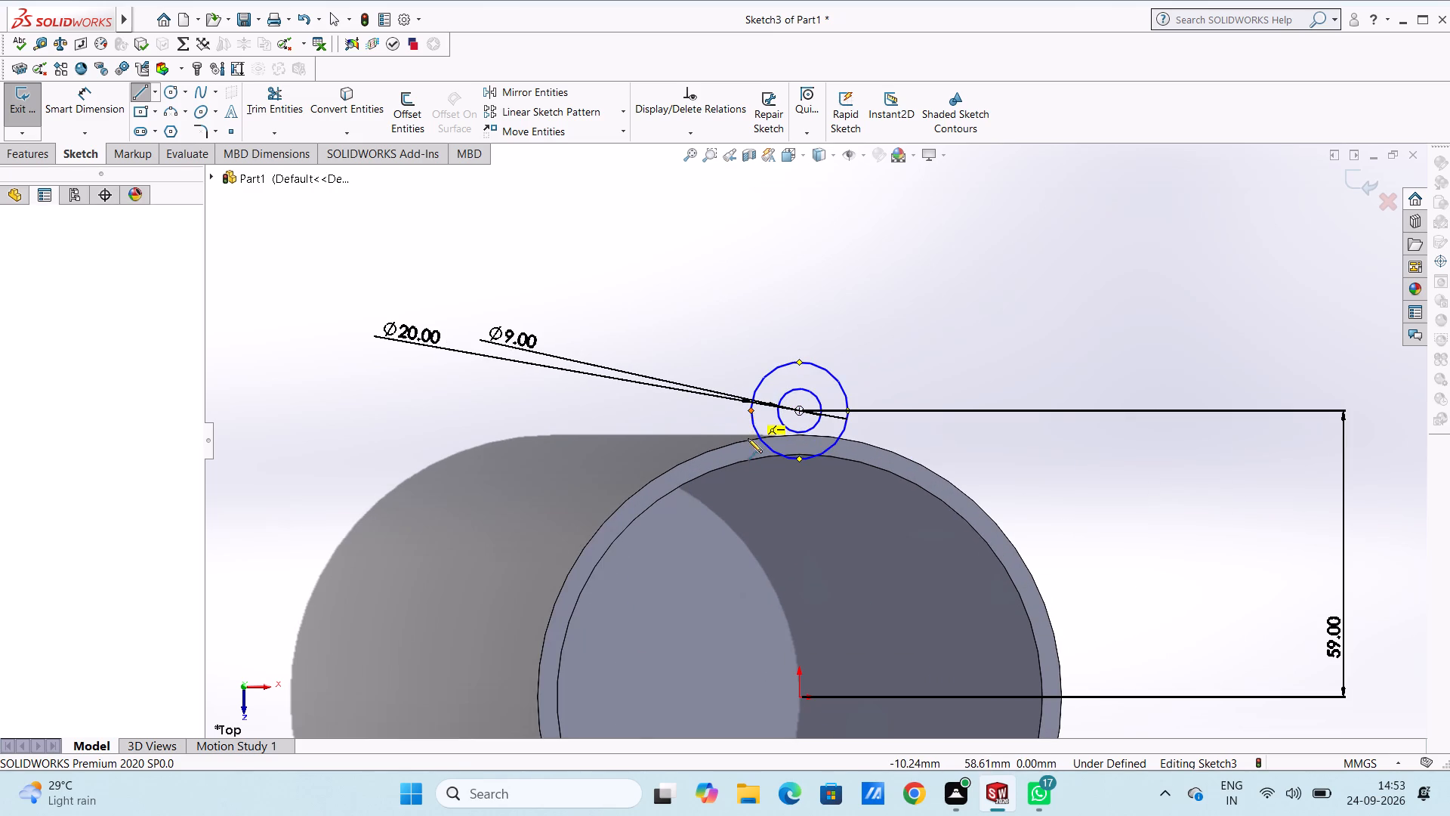
left_click(750, 475)
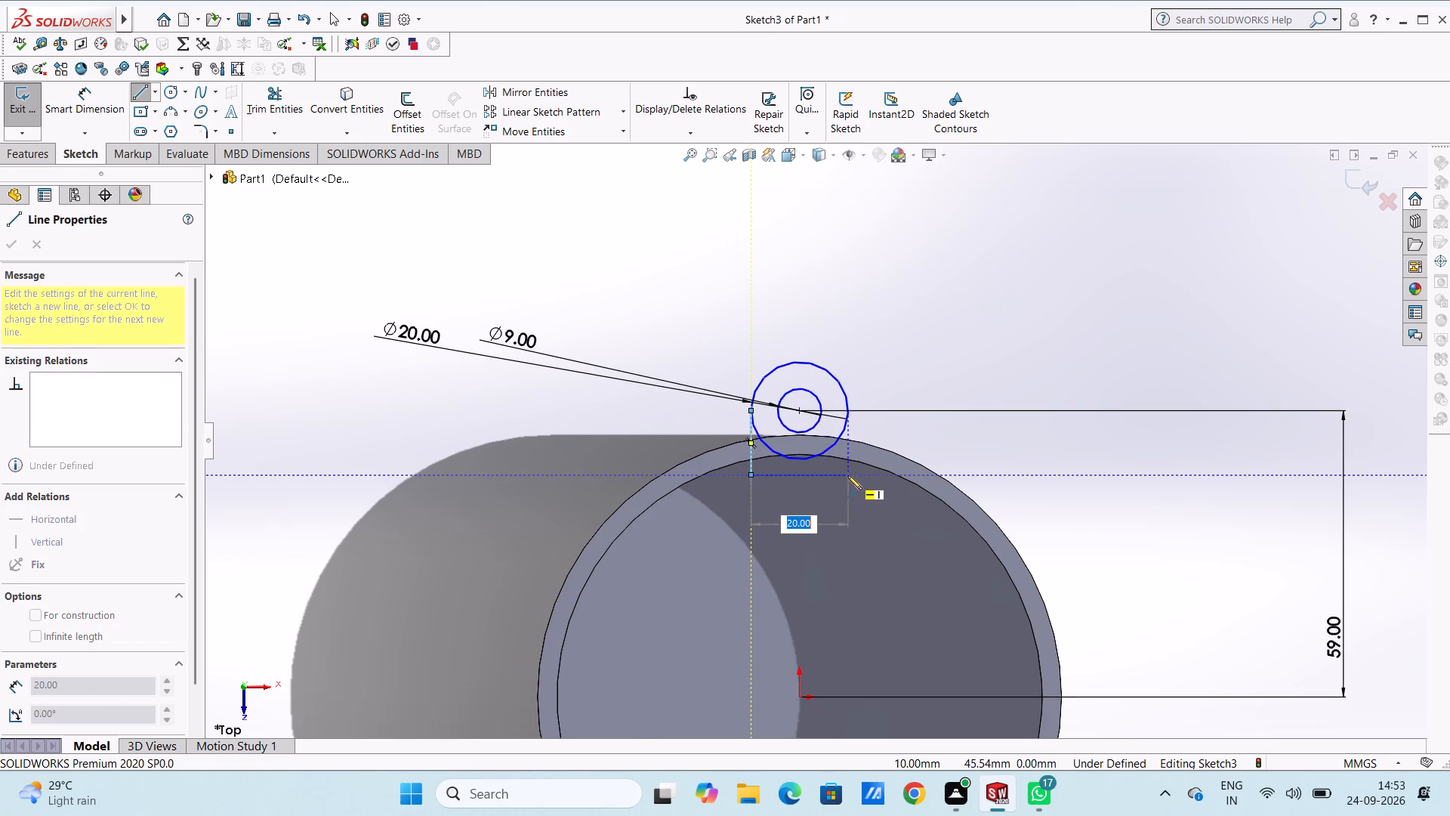
left_click(847, 475)
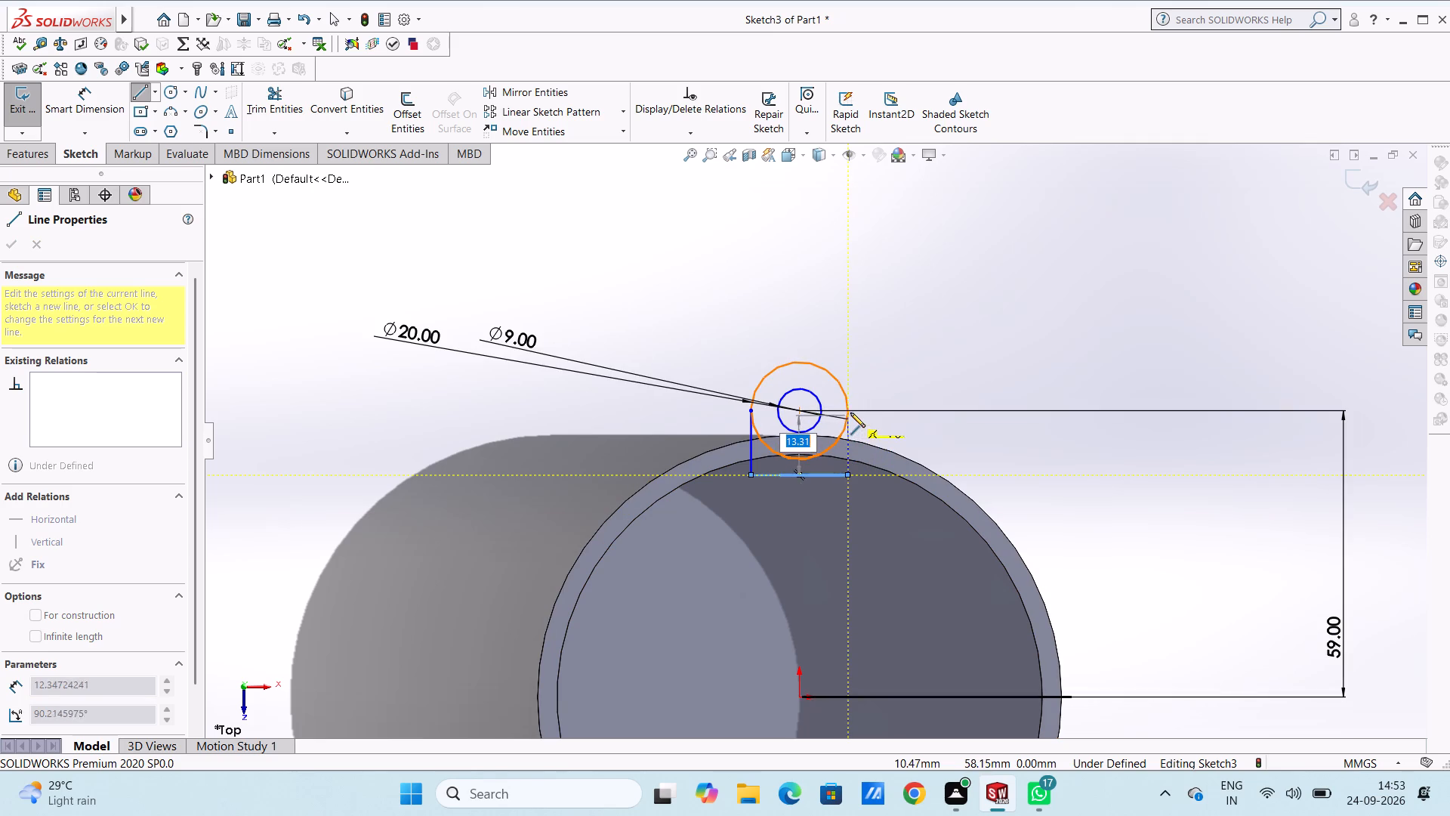
left_click(850, 412)
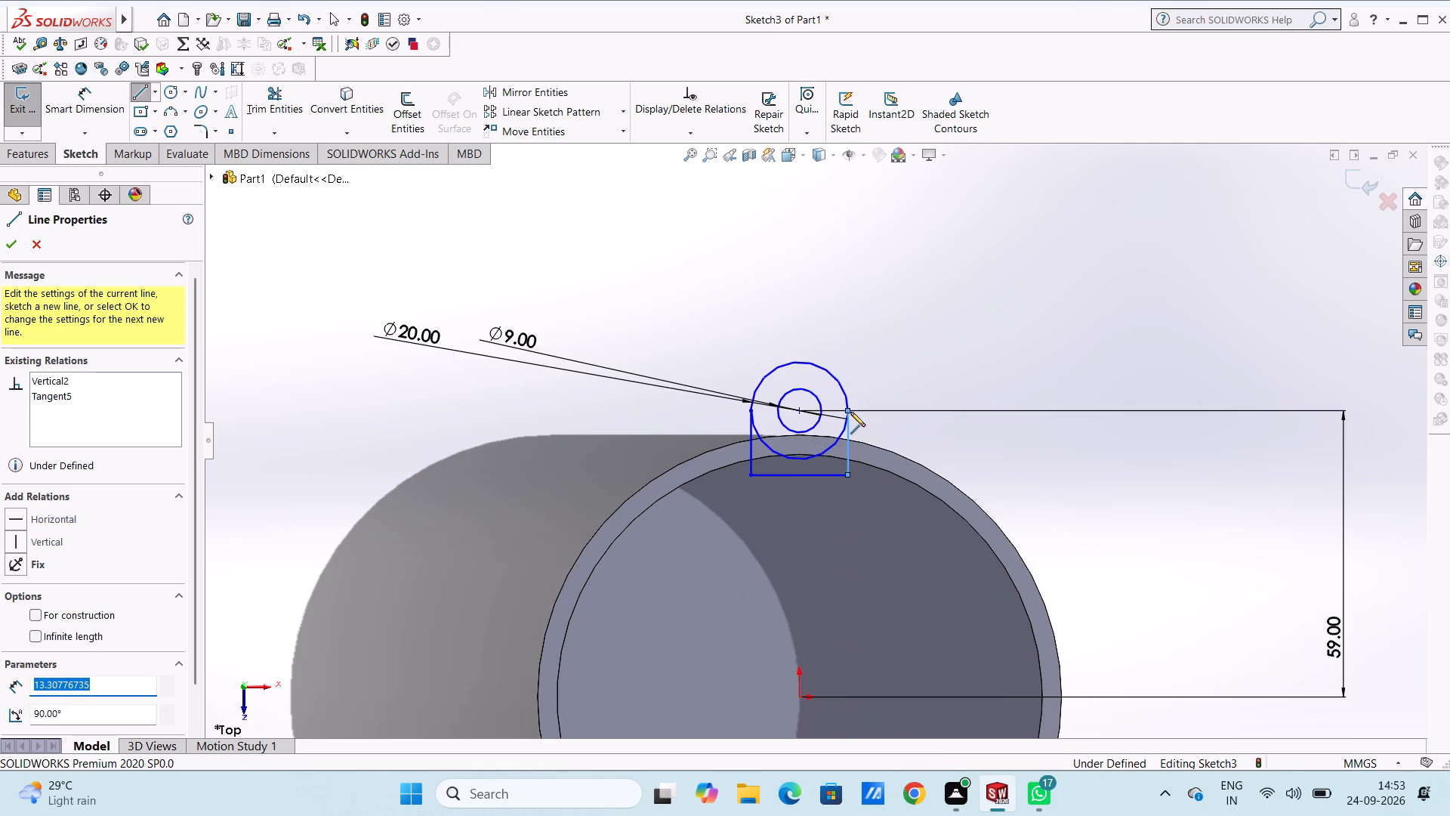
key("Escape")
key("Escape")
scroll(853, 413, "up", 3)
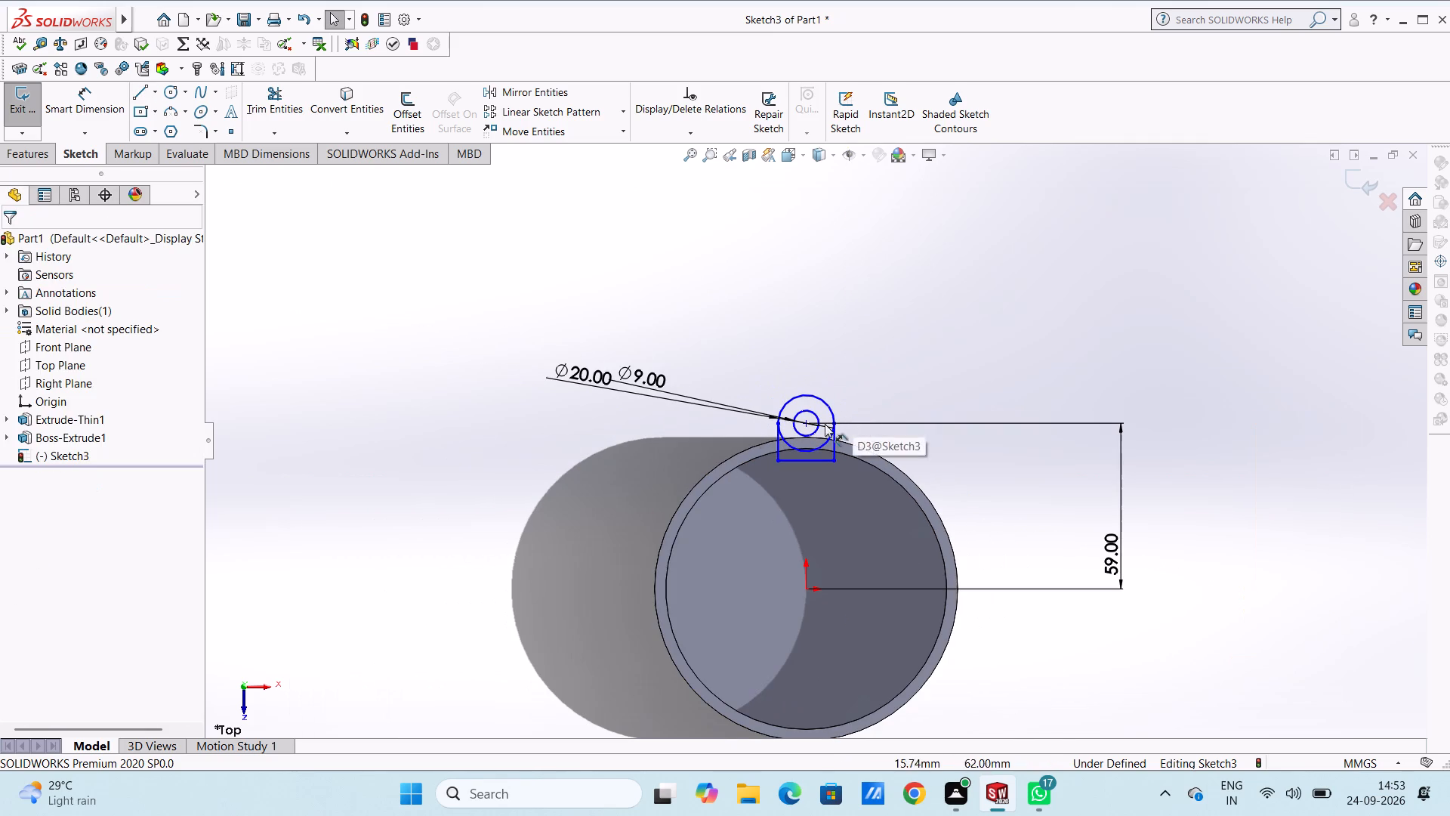
Trim away the lower half of the 20 mm circle between the two vertical lines.
left_click(276, 100)
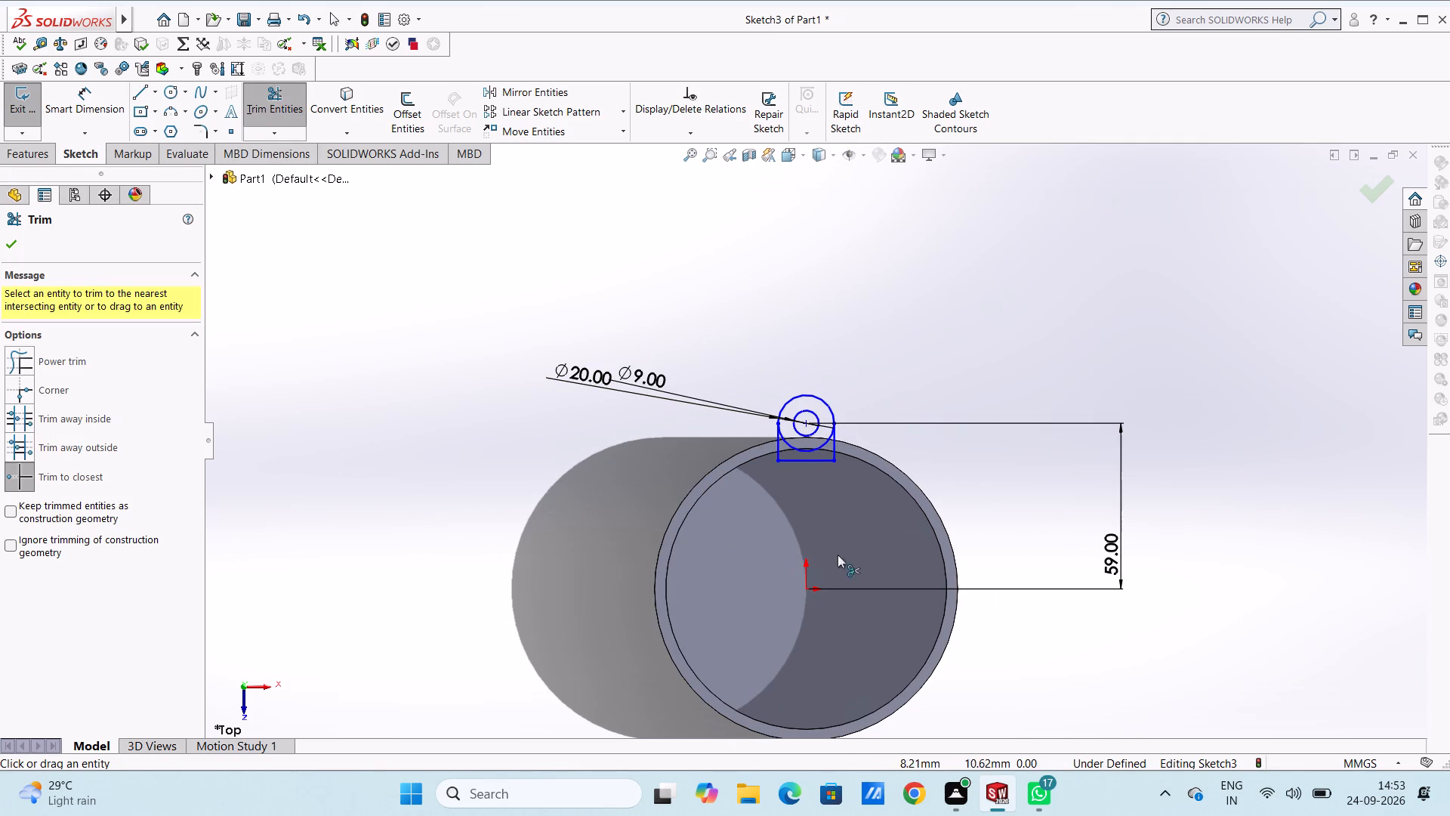
left_click(804, 448)
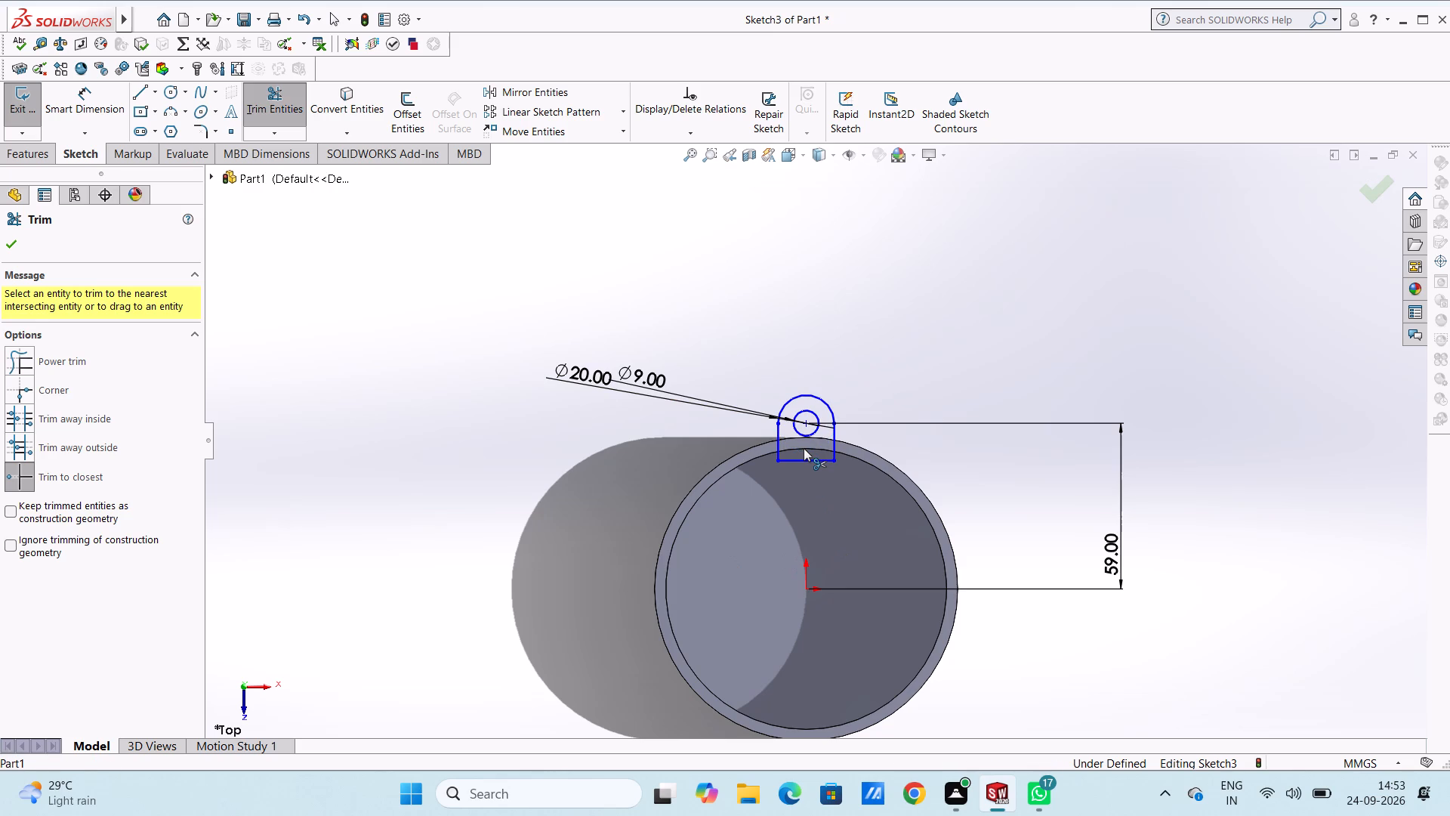
key("Escape")
key("Escape")
key("Escape")
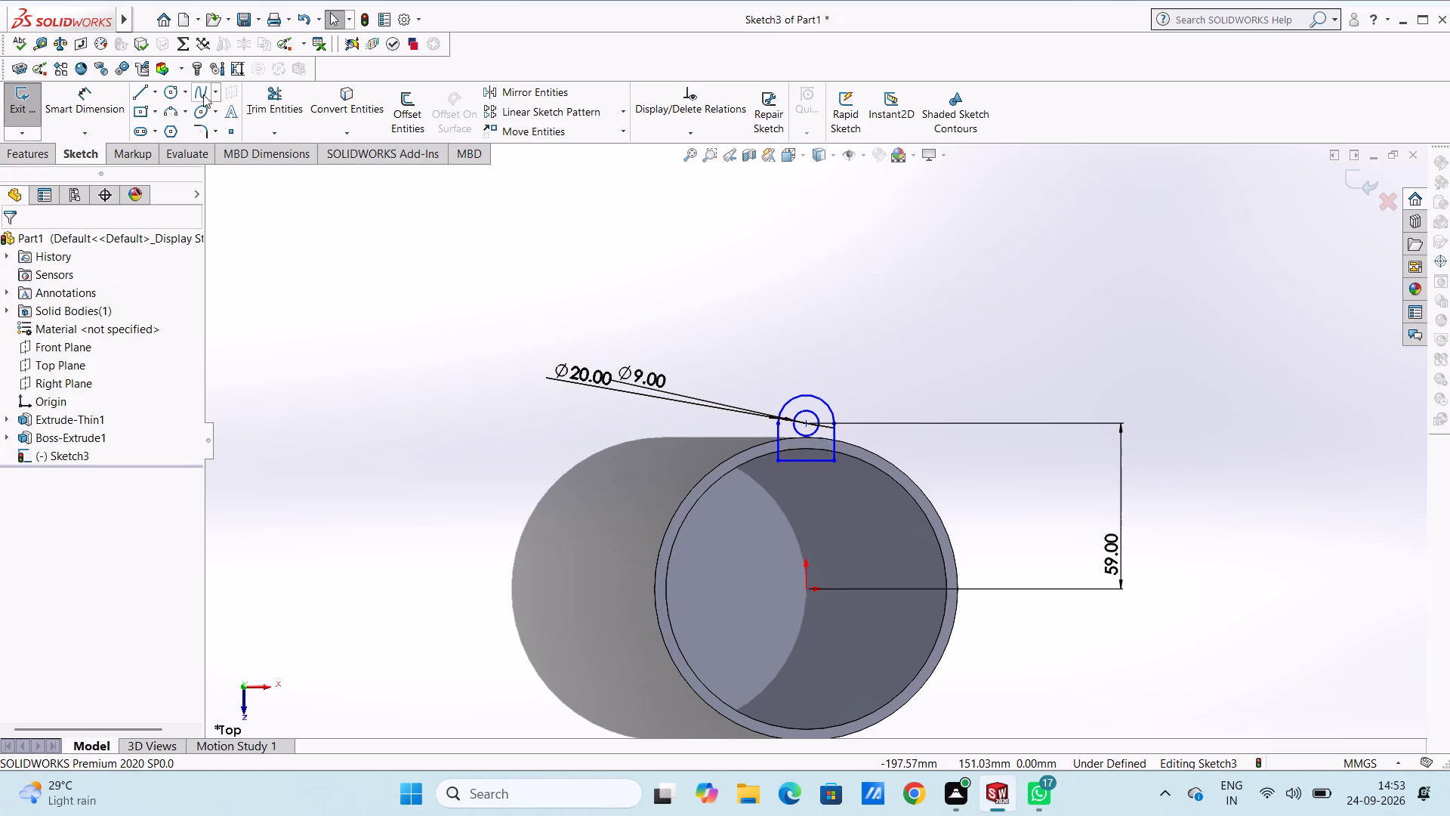
Sketch a circle of radius 54 mm centred on the origin, coinciding with the rim's outer edge.
left_click(176, 97)
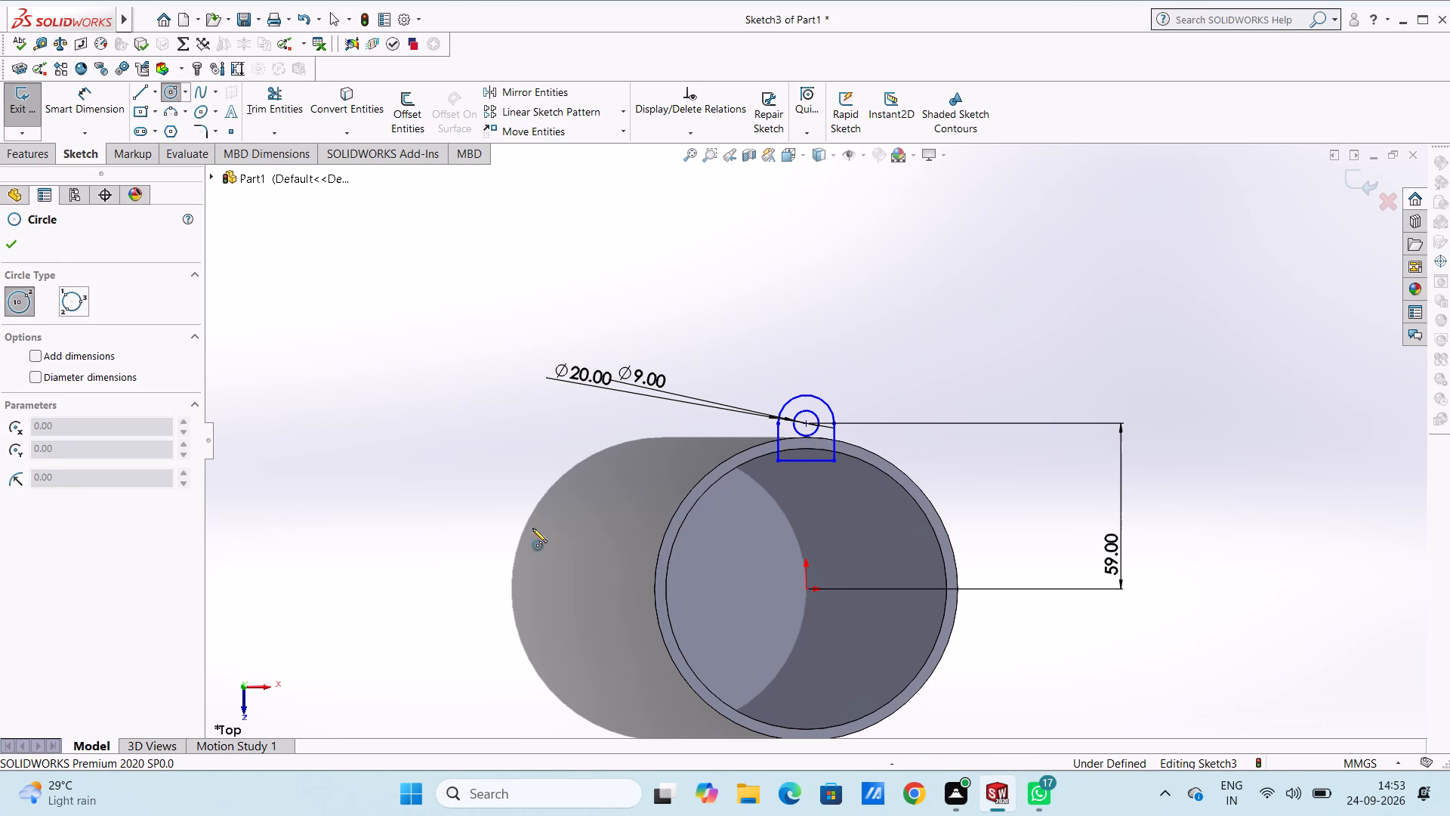
left_click(803, 588)
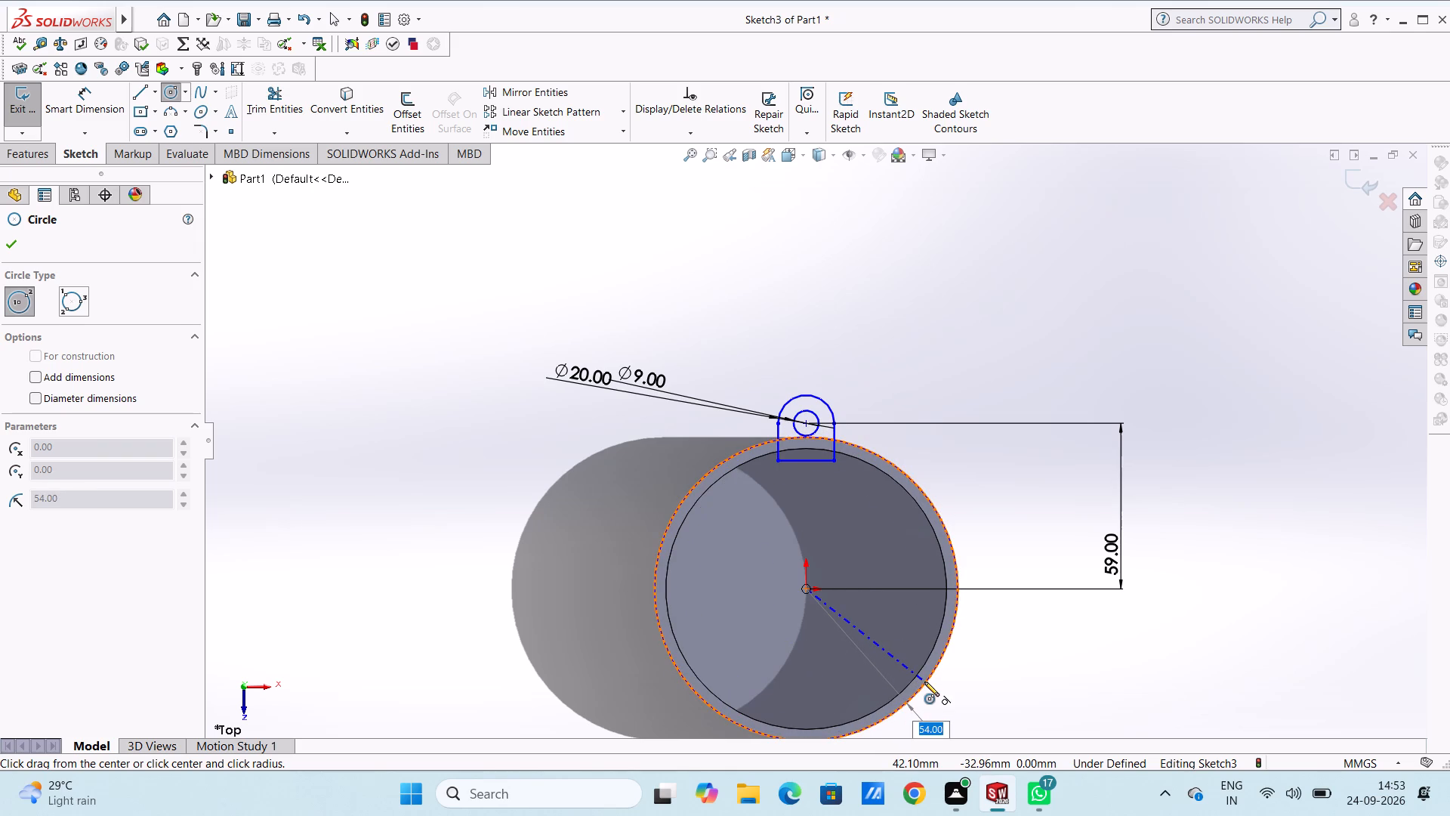
left_click(924, 682)
key("Escape")
key("Escape")
key("Escape")
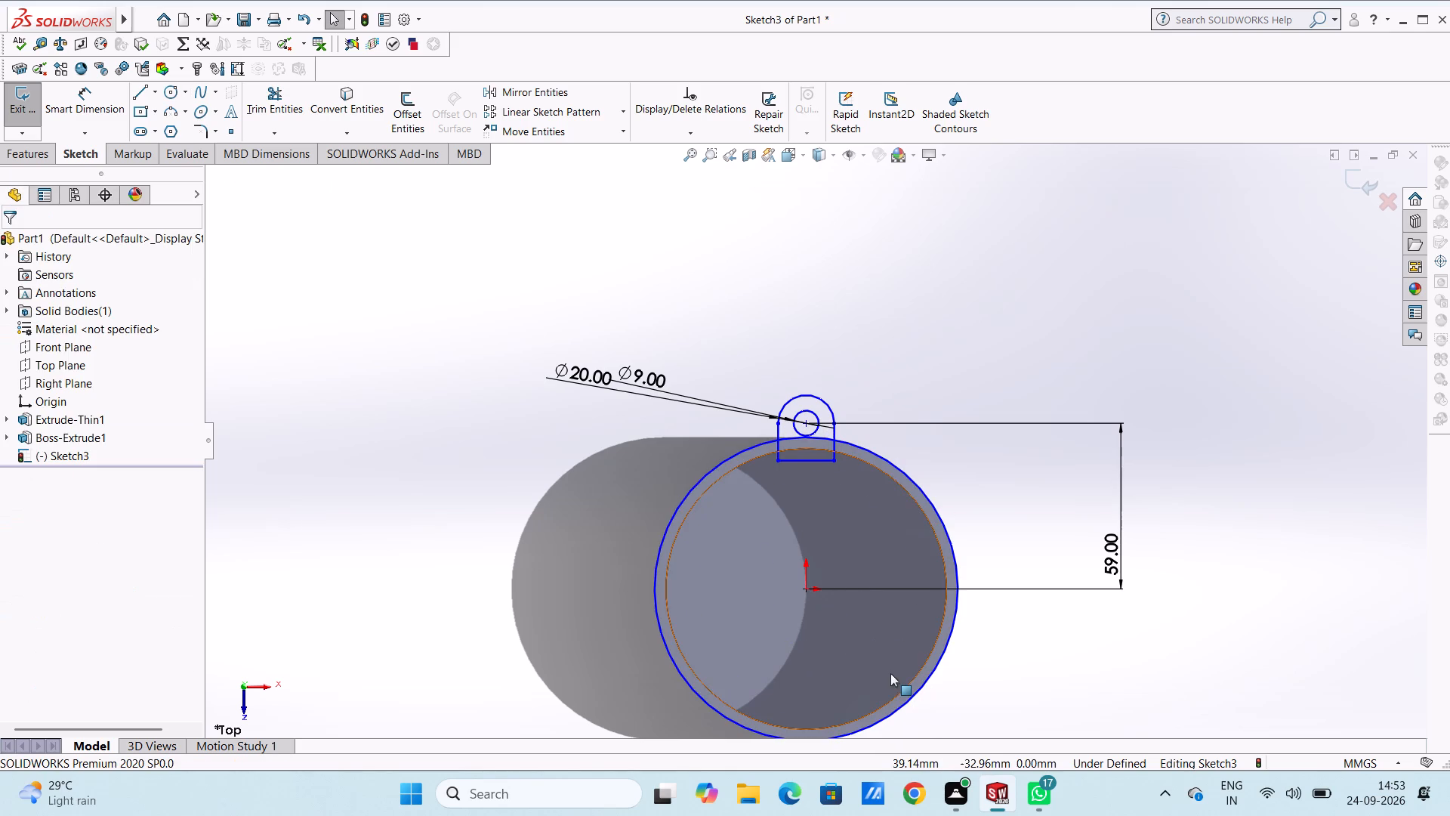
scroll(862, 578, "up", 2)
scroll(876, 632, "down", 2)
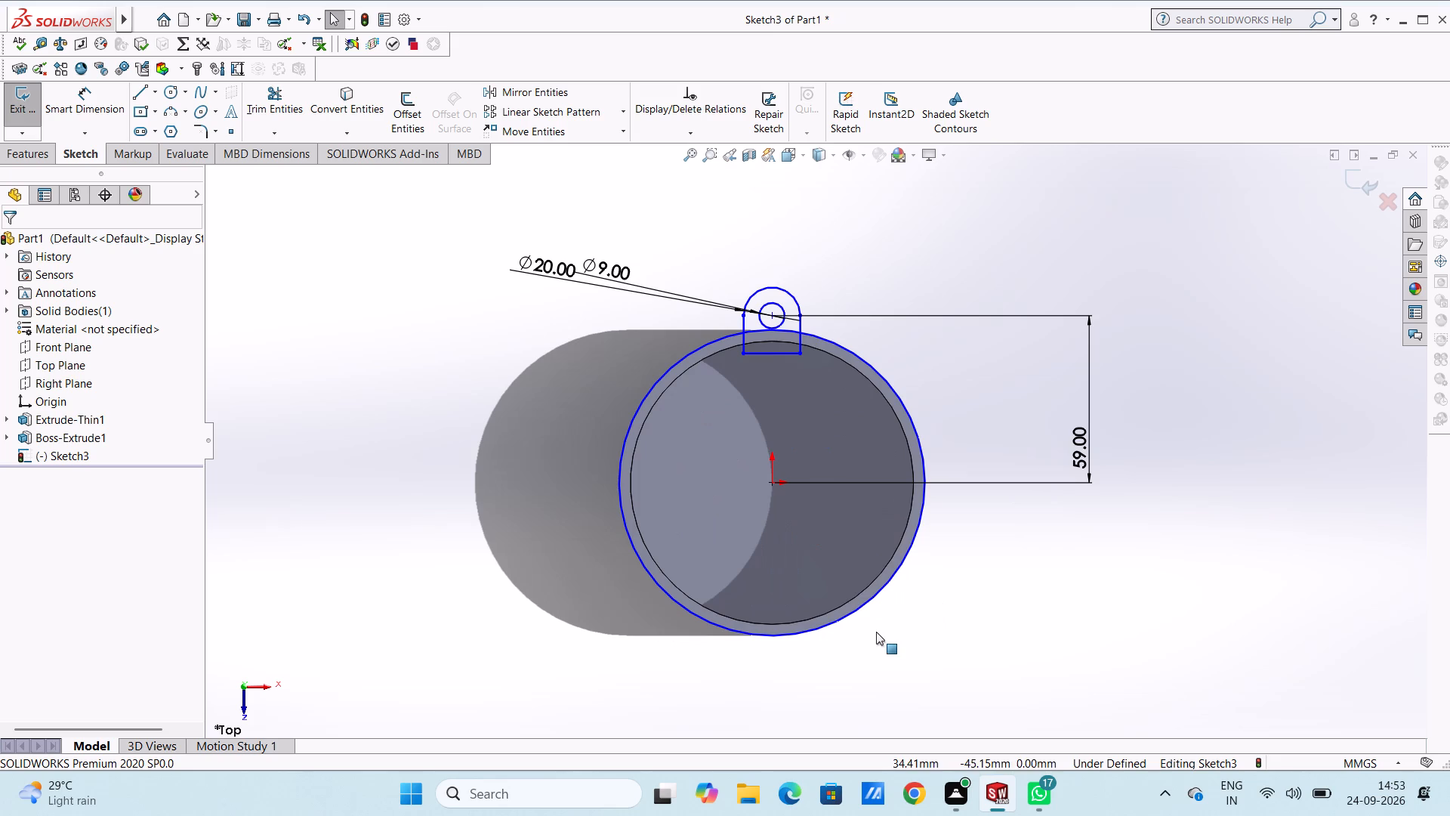
scroll(835, 502, "up", 1)
scroll(809, 306, "down", 2)
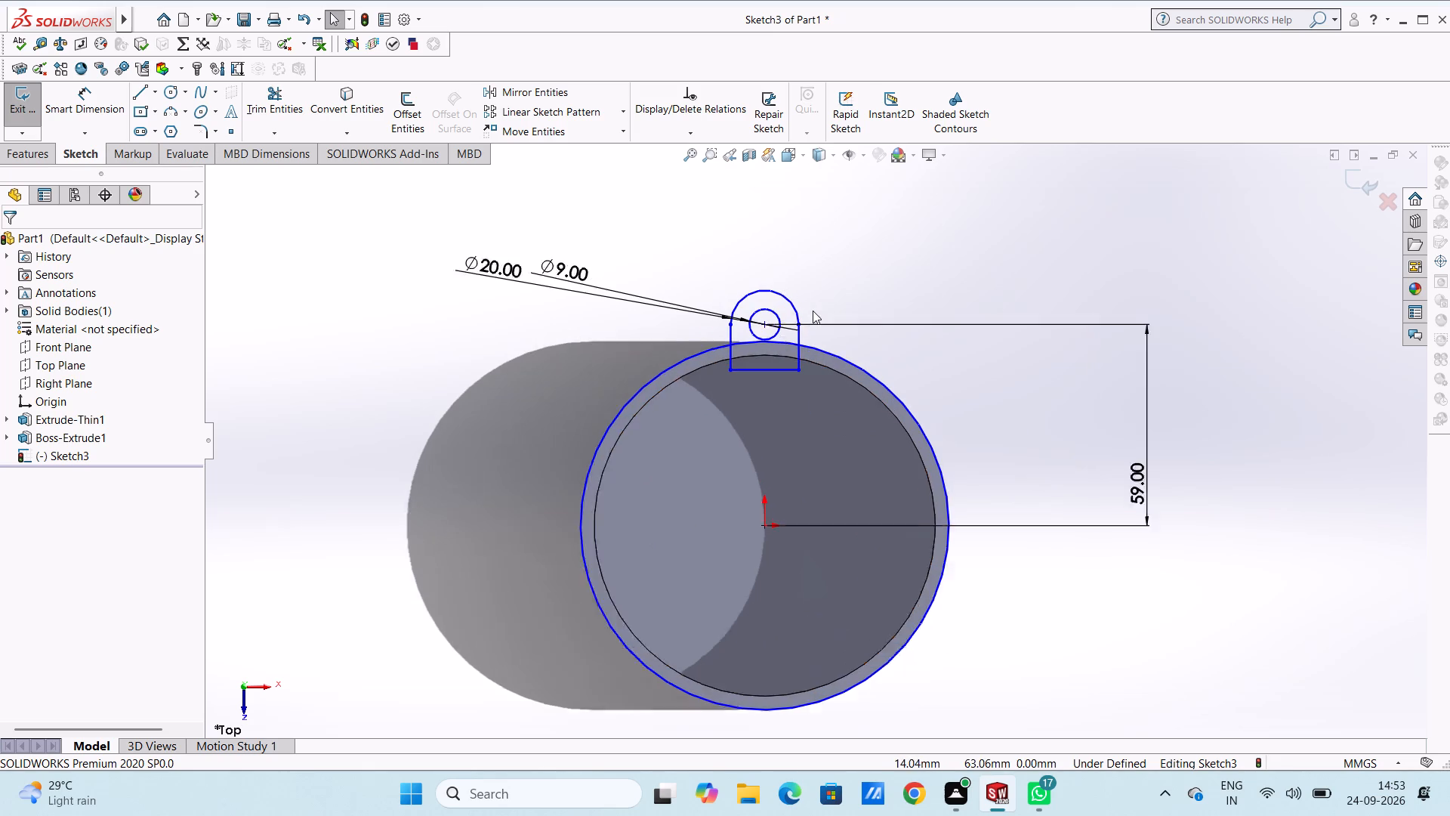
Trim away the horizontal base line and the parts of both vertical lug lines that lie inside the 54 mm radius circle.
scroll(813, 311, "down", 1)
left_click(278, 102)
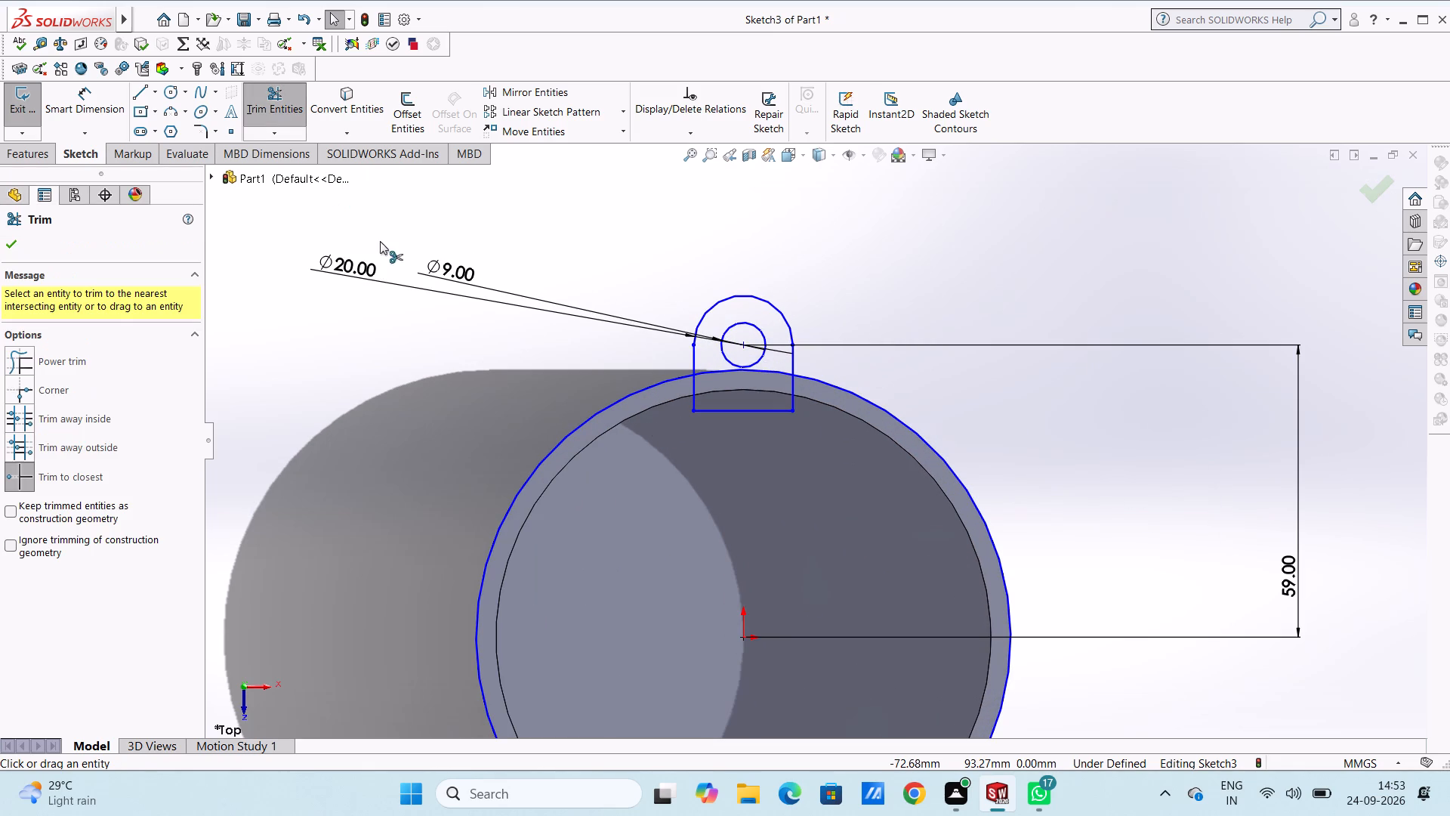
left_click(733, 413)
left_click(698, 403)
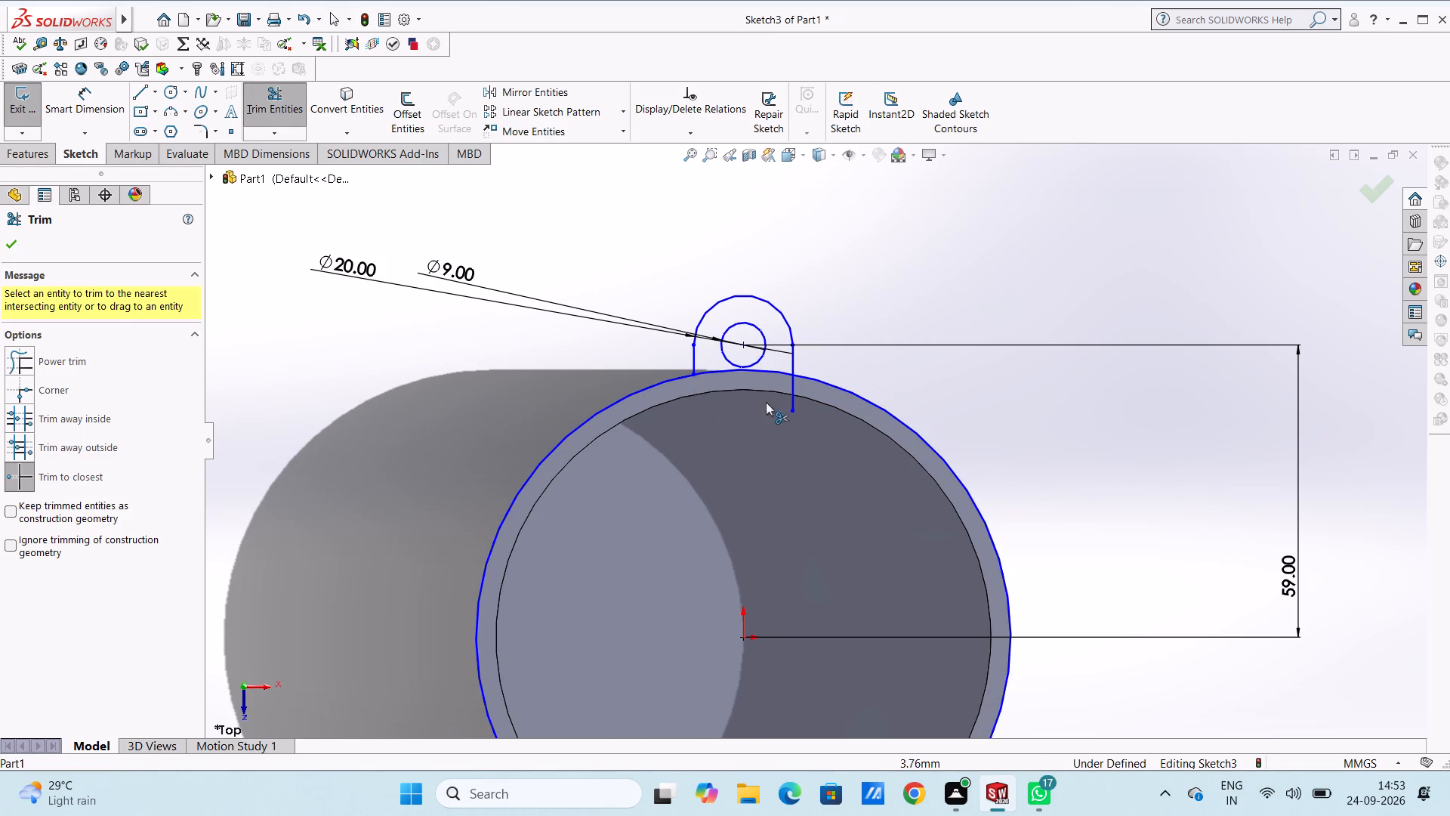
left_click(791, 411)
key("Escape")
key("Escape")
key("Escape")
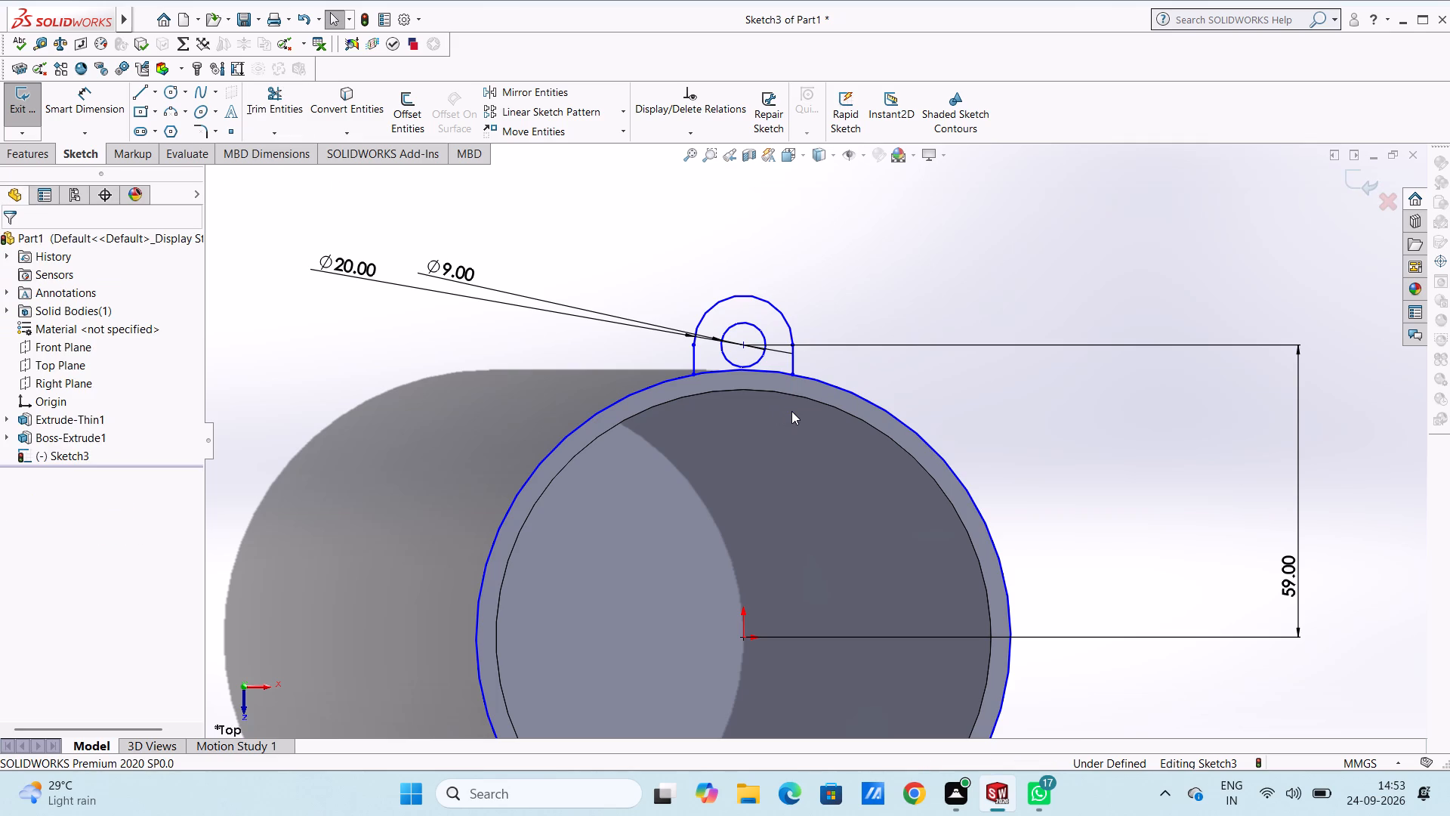
Circular-pattern the lug's arc, two side lines and 9 mm hole circle around the origin as 4 equally spaced instances over 360°.
scroll(791, 411, "up", 3)
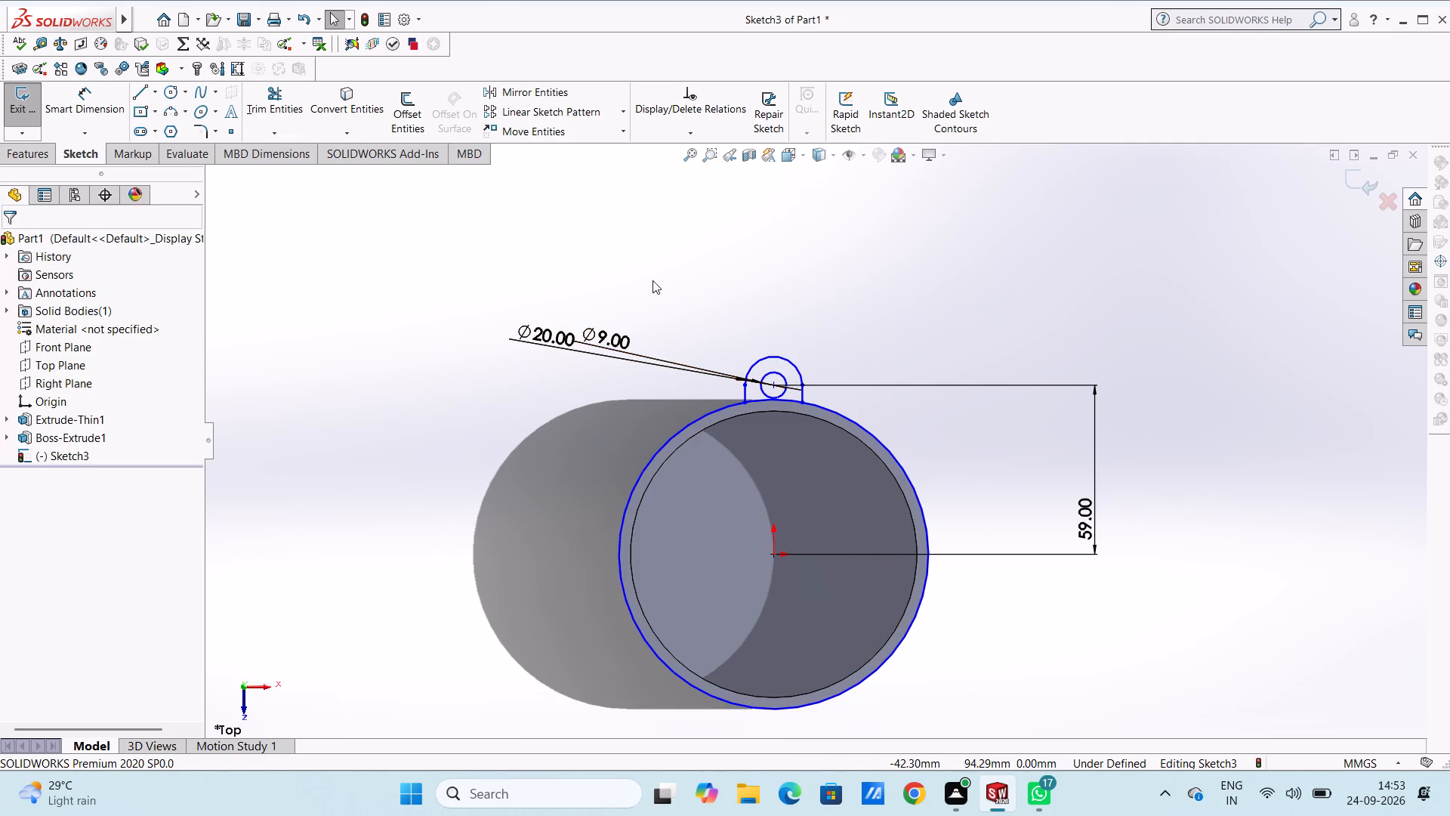
left_click(760, 357)
scroll(801, 369, "down", 4)
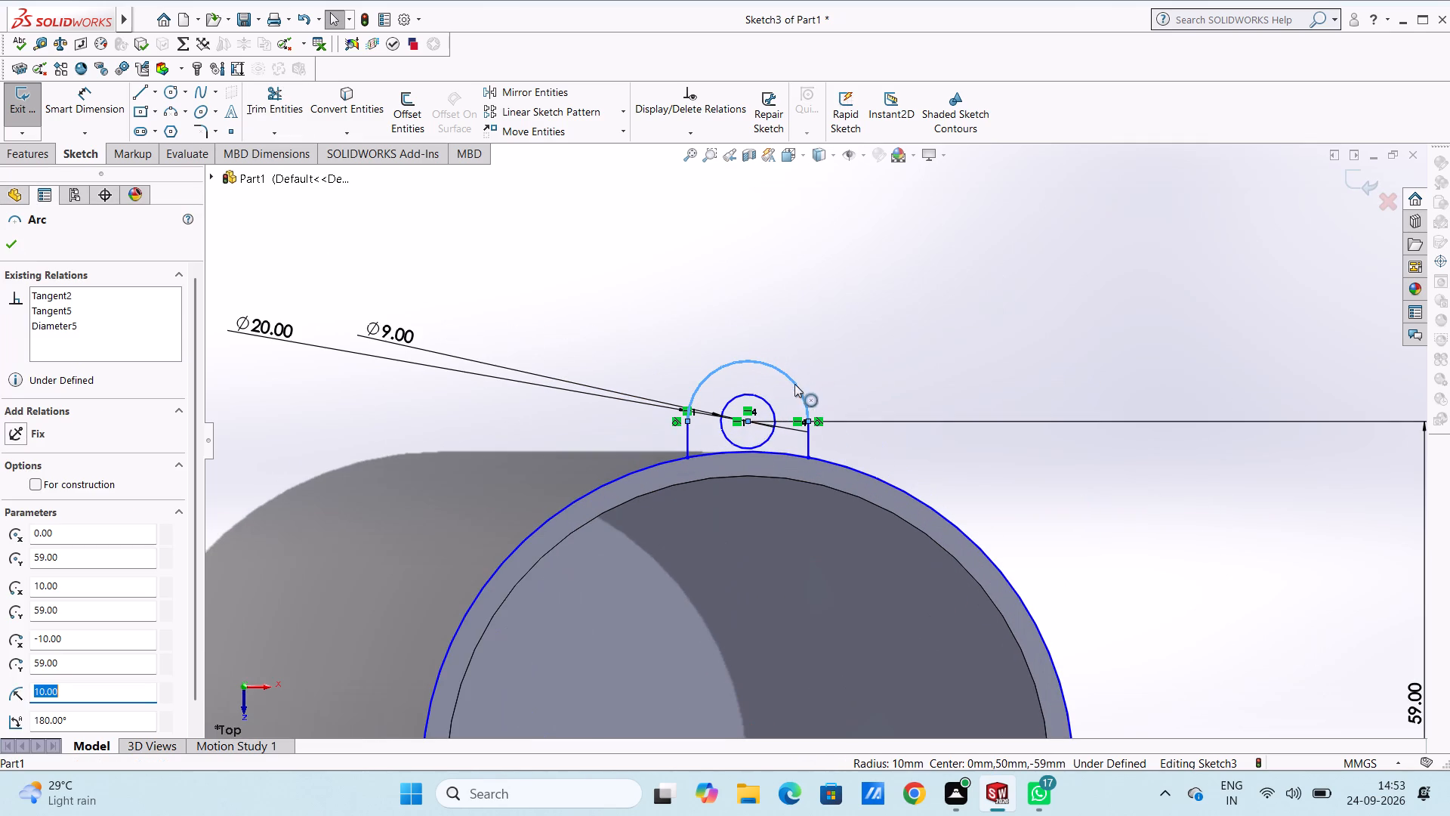
left_click(688, 435, "ctrl")
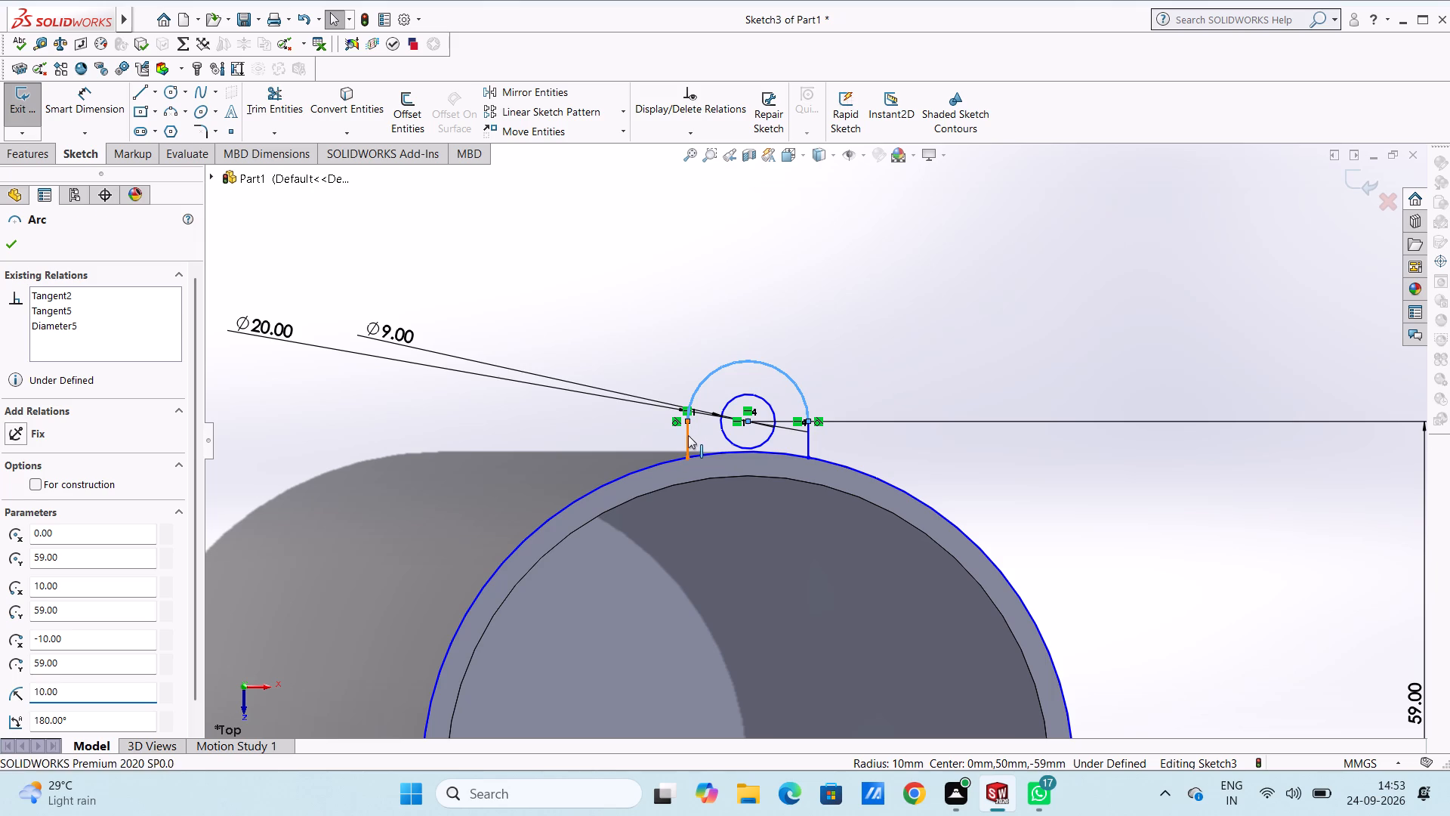
left_click(727, 440, "ctrl")
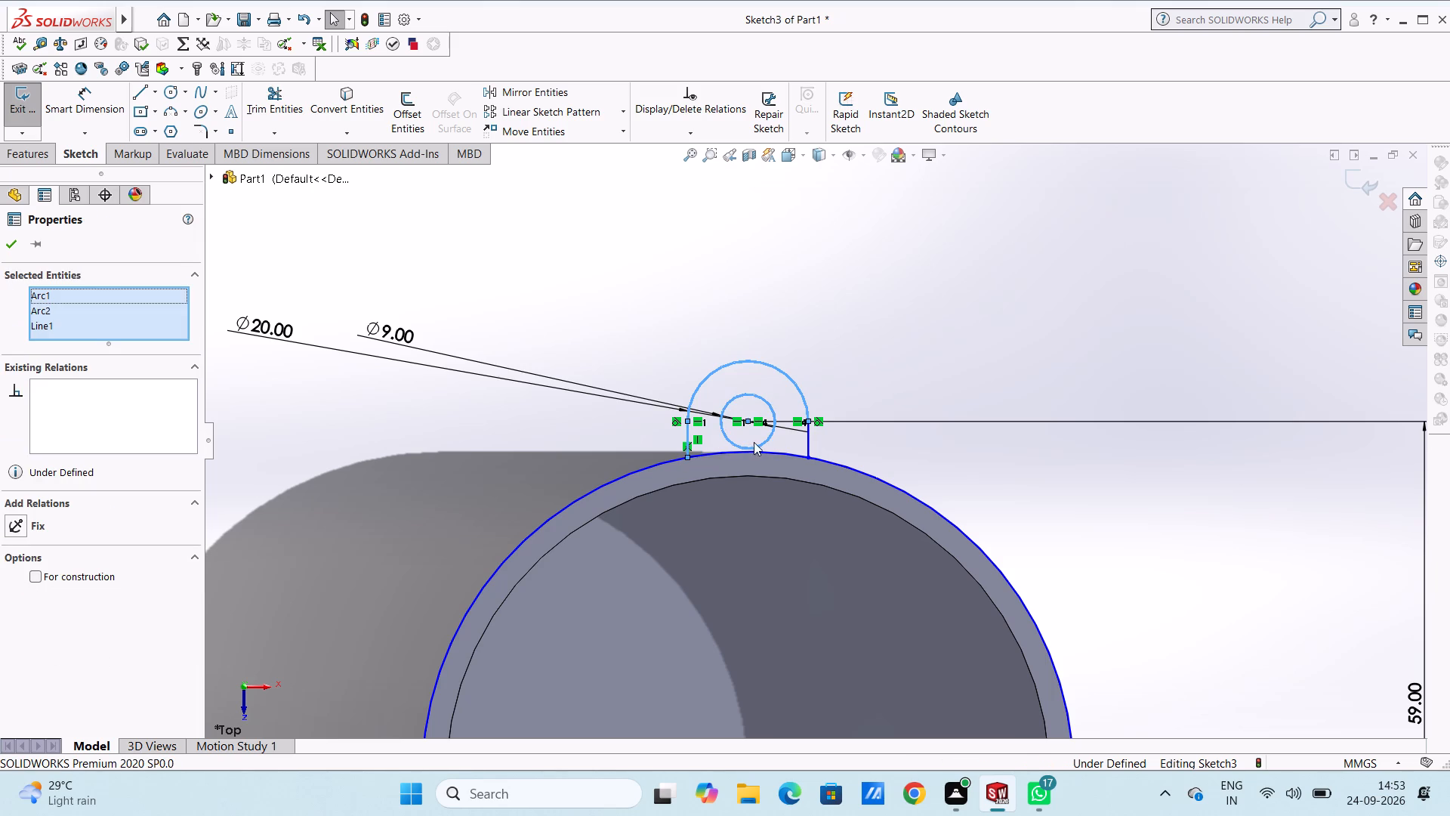
left_click(805, 446, "ctrl")
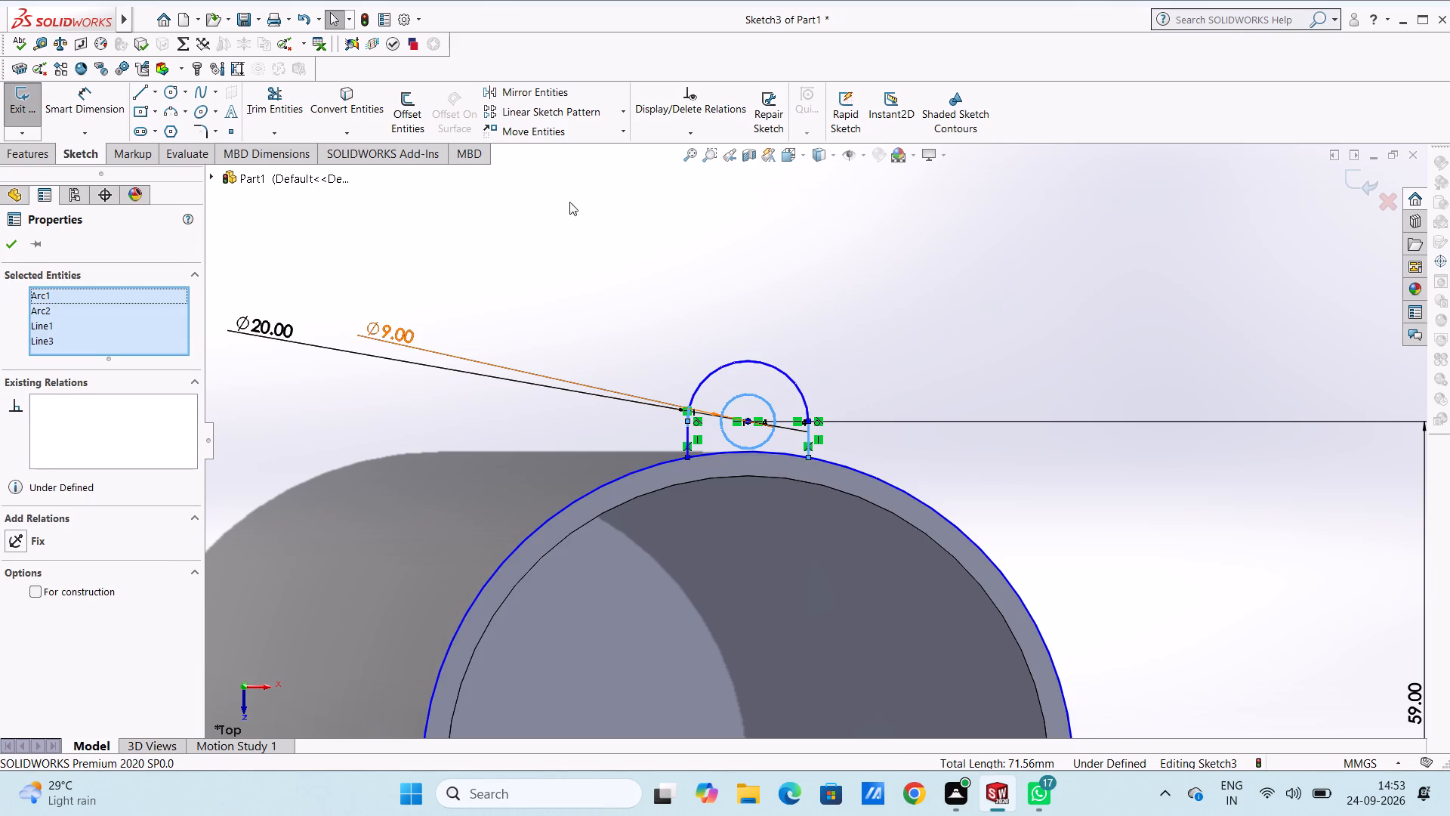
left_click(625, 110)
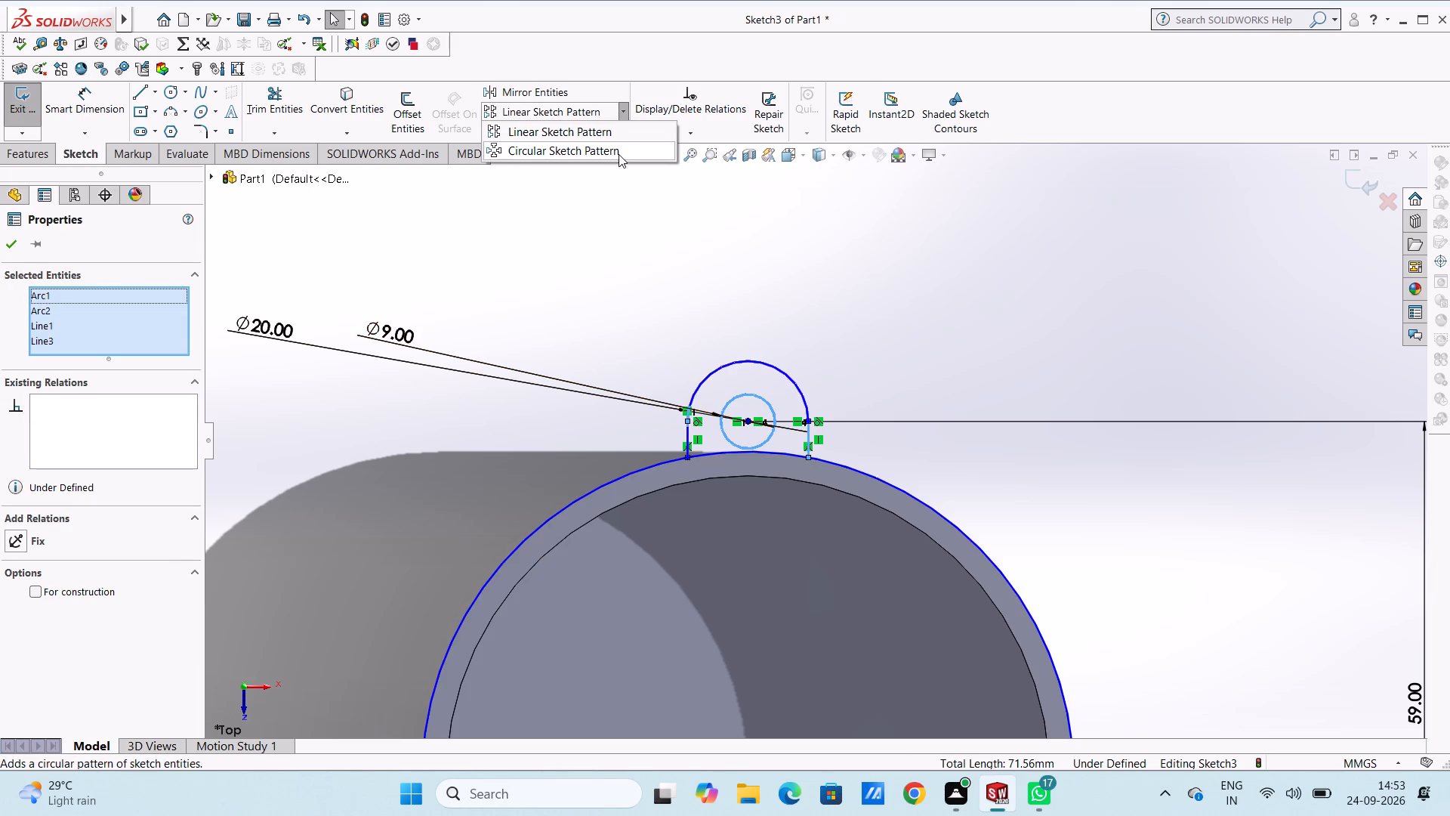
left_click(619, 154)
scroll(634, 357, "up", 8)
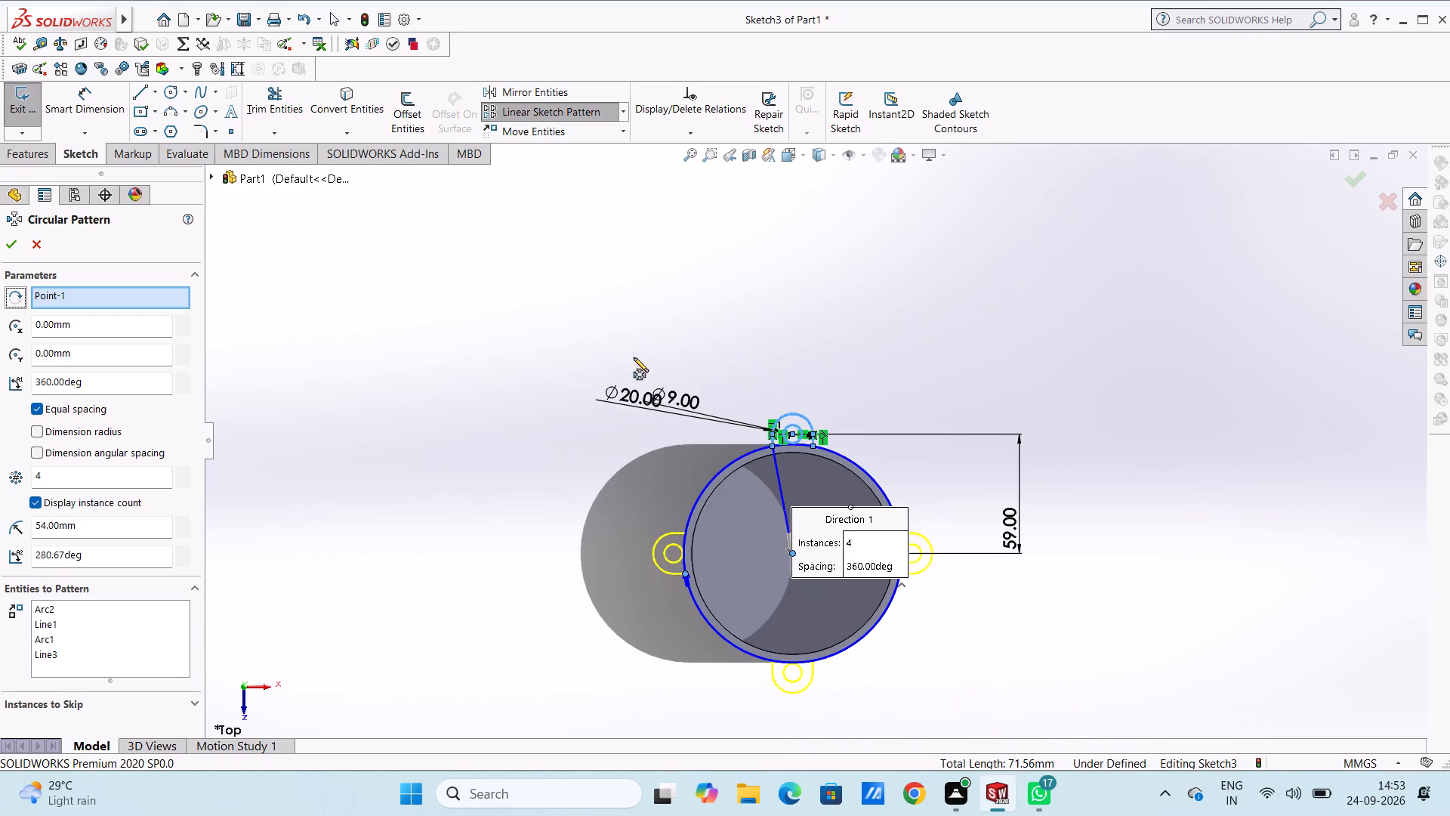
scroll(810, 596, "down", 2)
scroll(853, 610, "up", 2)
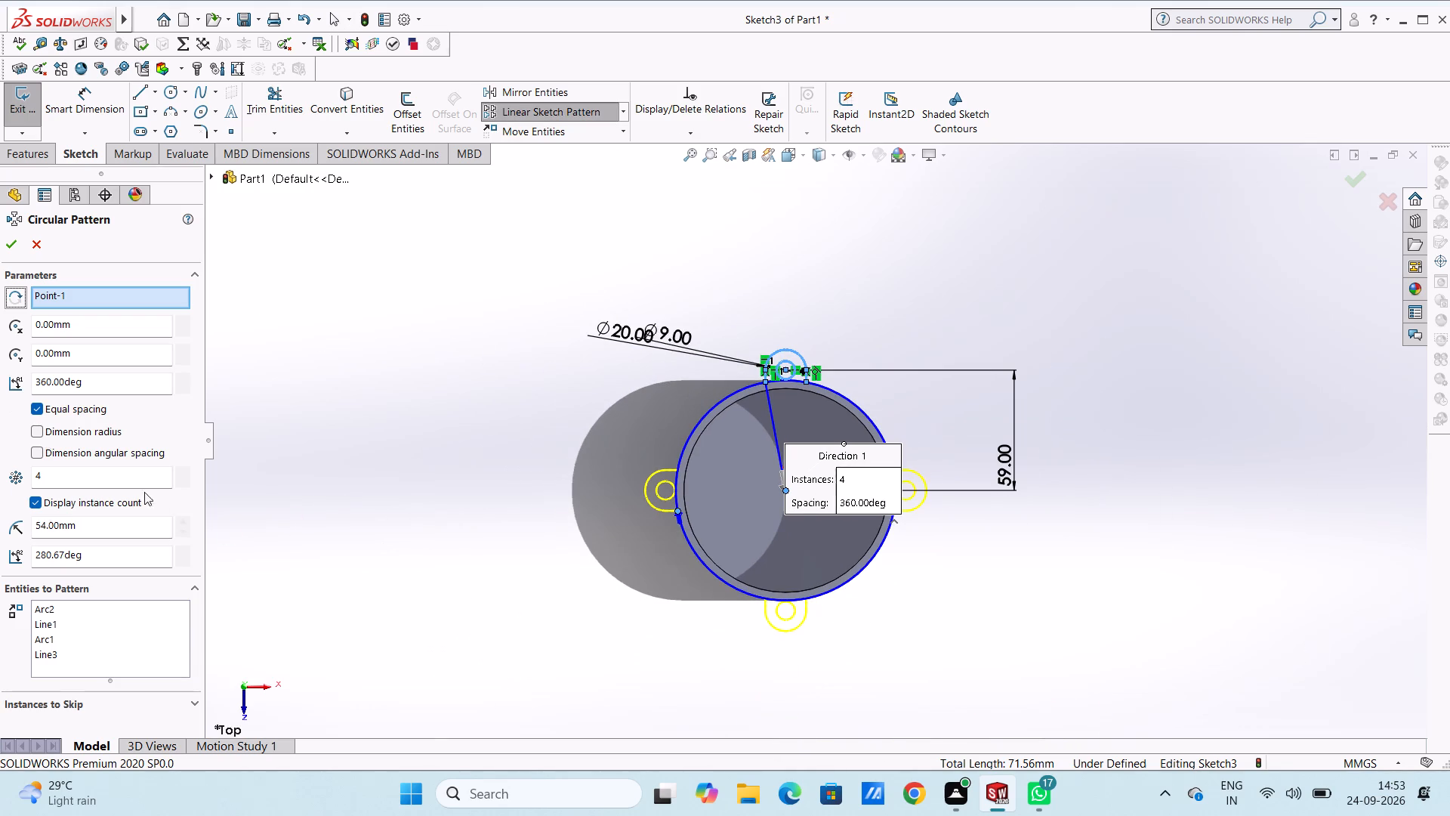
double_click(103, 478)
key("3")
key("Return")
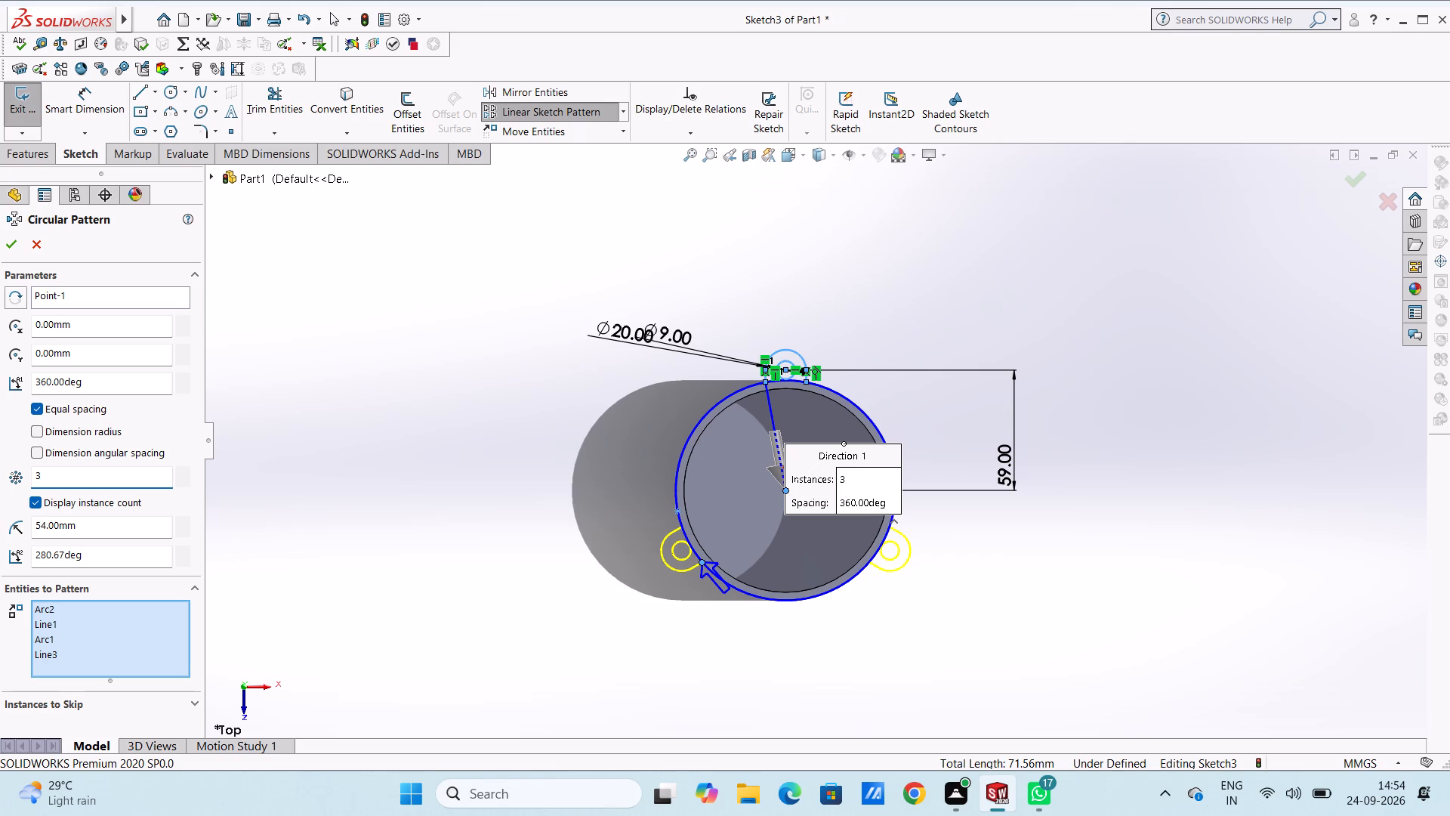
double_click(101, 478)
key("4")
key("Return")
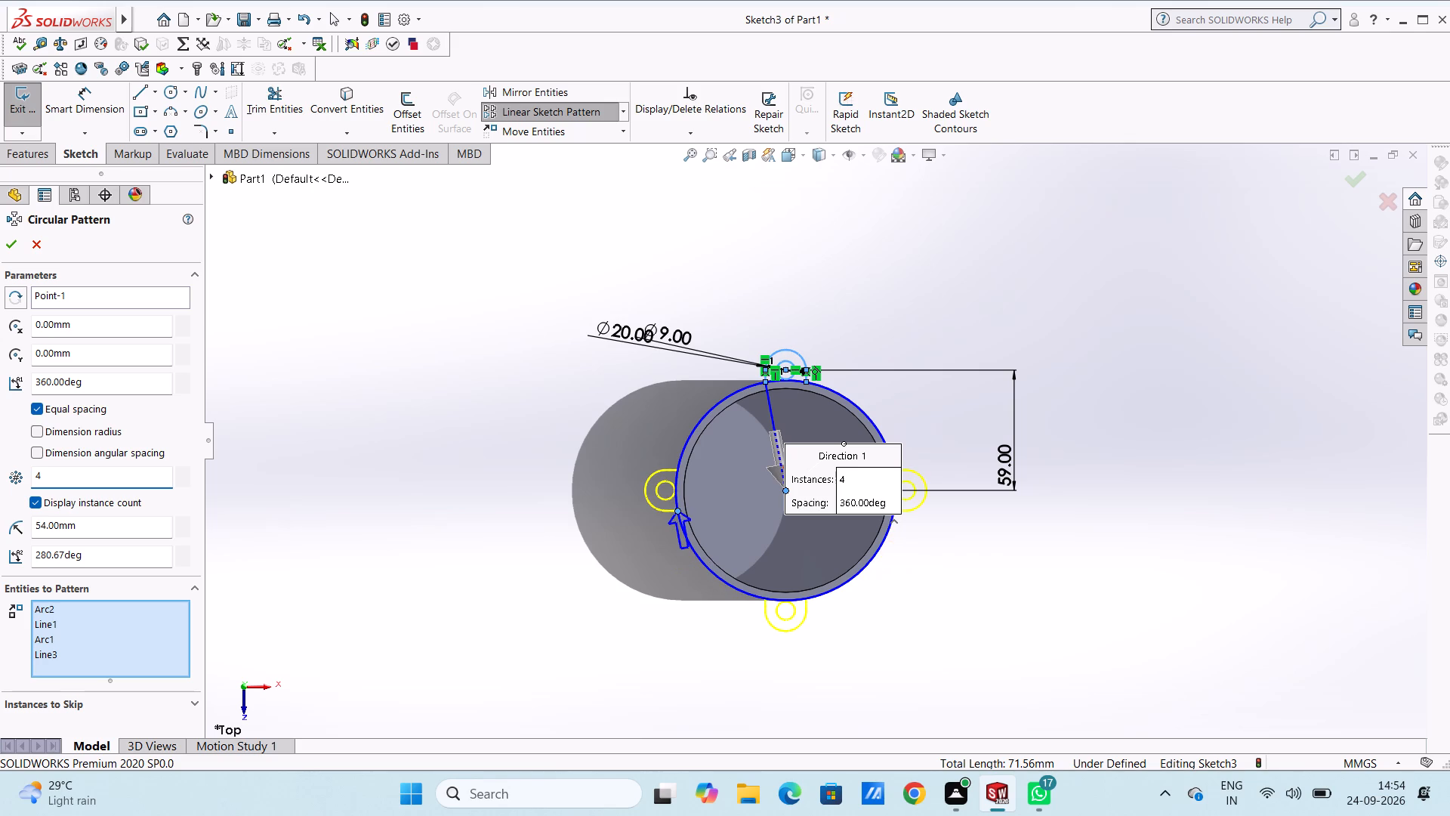
left_click(15, 242)
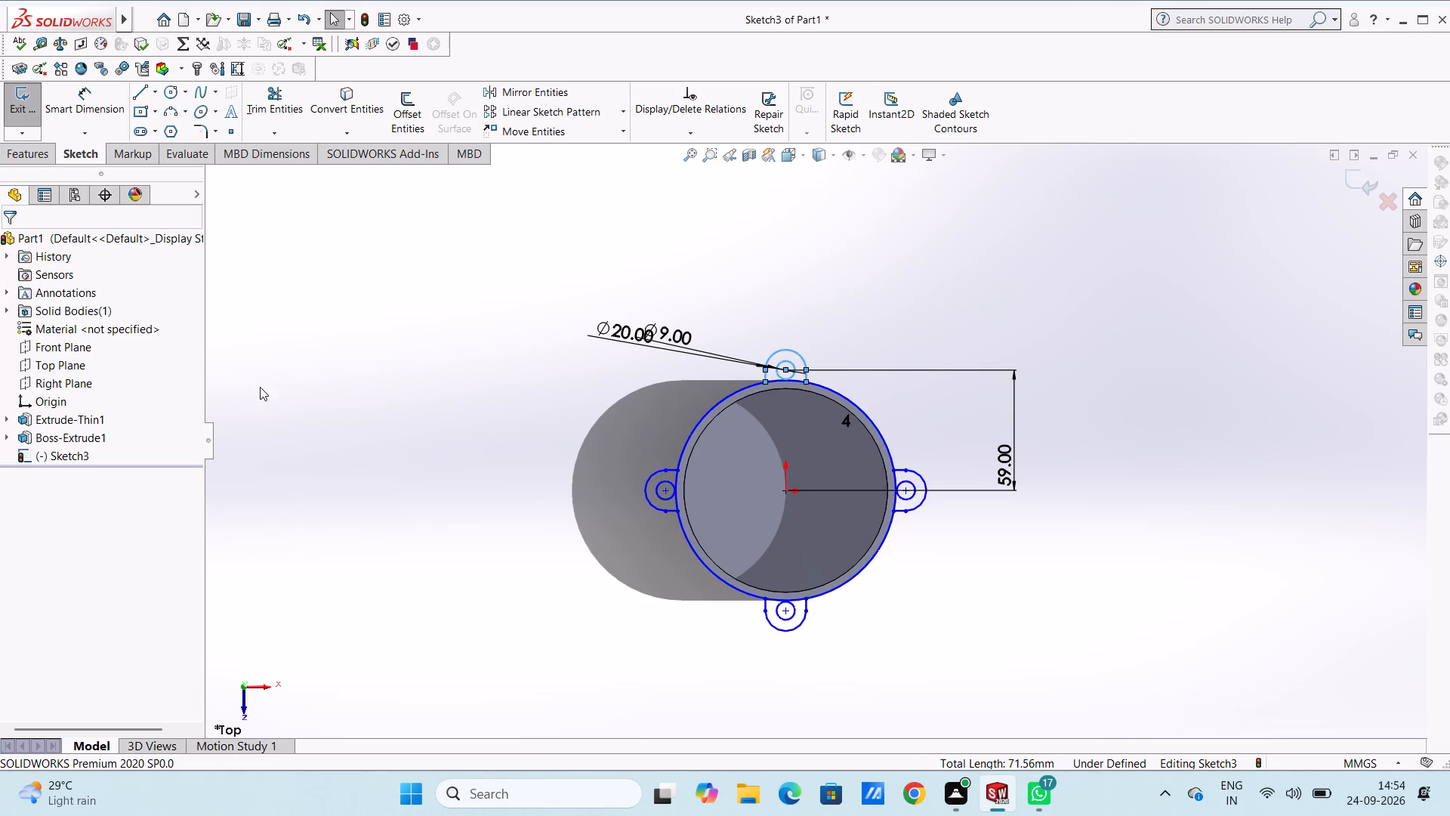
left_click(266, 387)
Trim away the whole lug copy on the positive X side of the rim, including its hole circle.
scroll(911, 533, "down", 4)
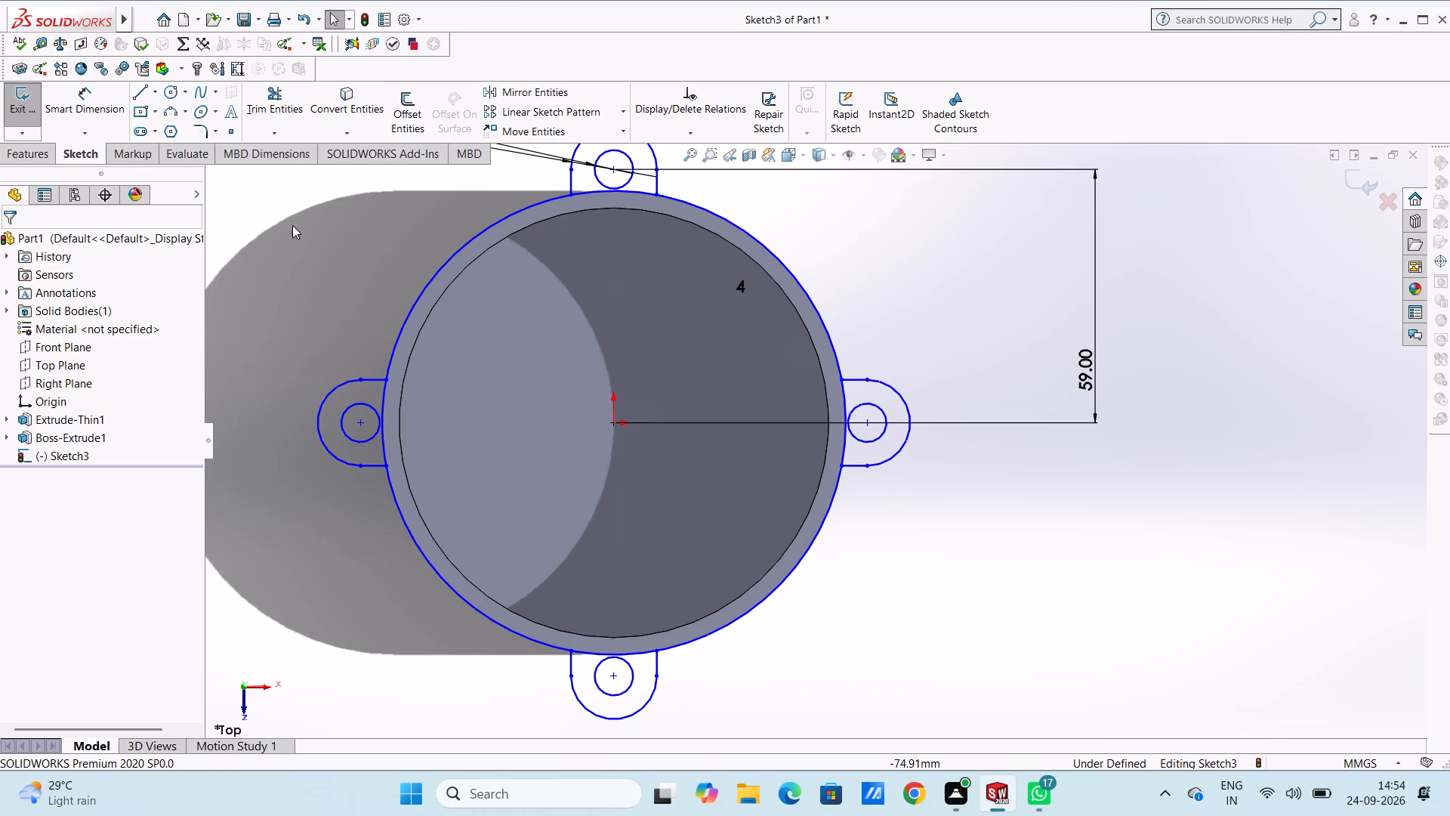
left_click(274, 101)
left_click(865, 383)
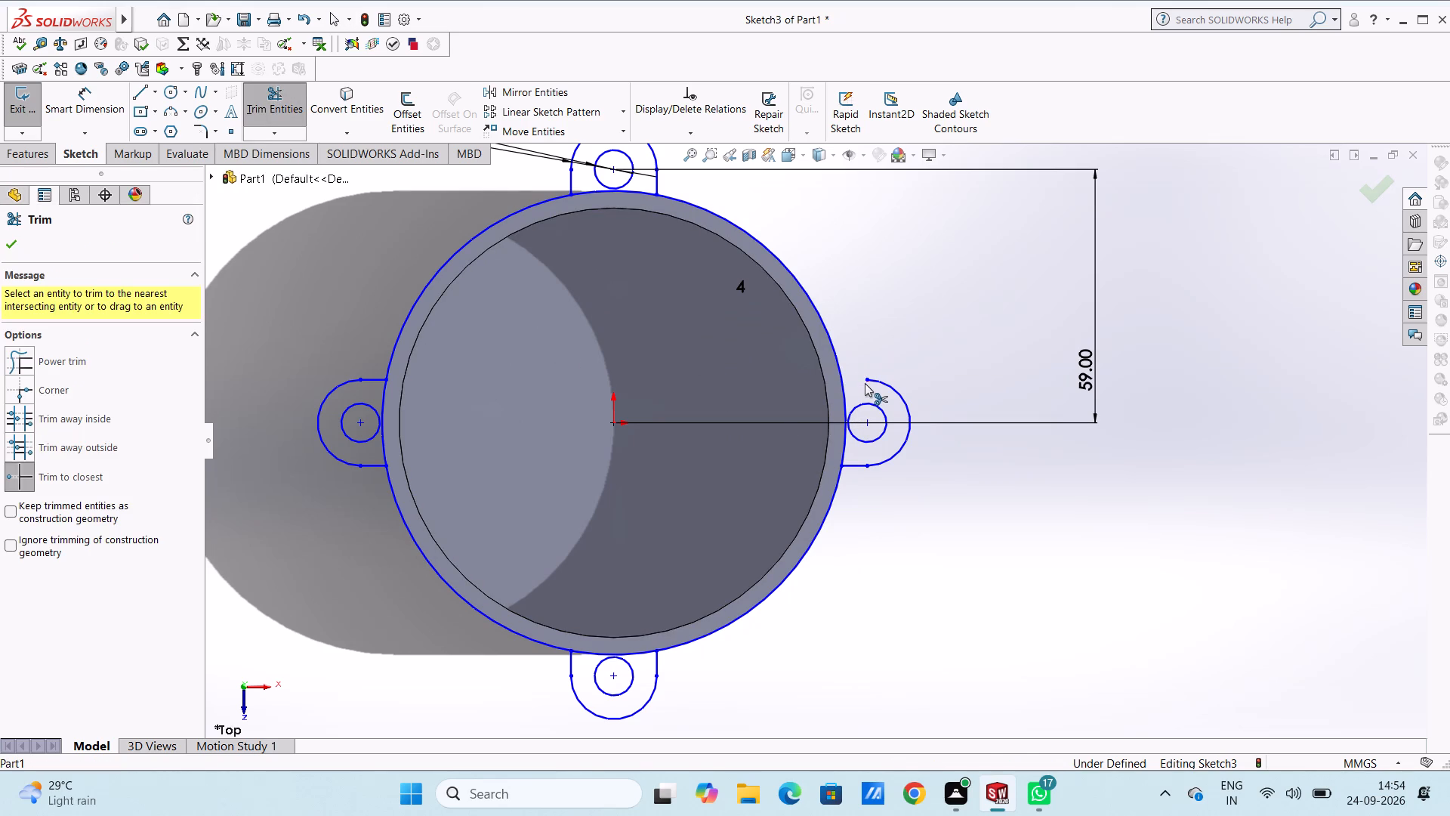
left_click(866, 399)
left_click(870, 397)
left_click(880, 389)
left_click(893, 385)
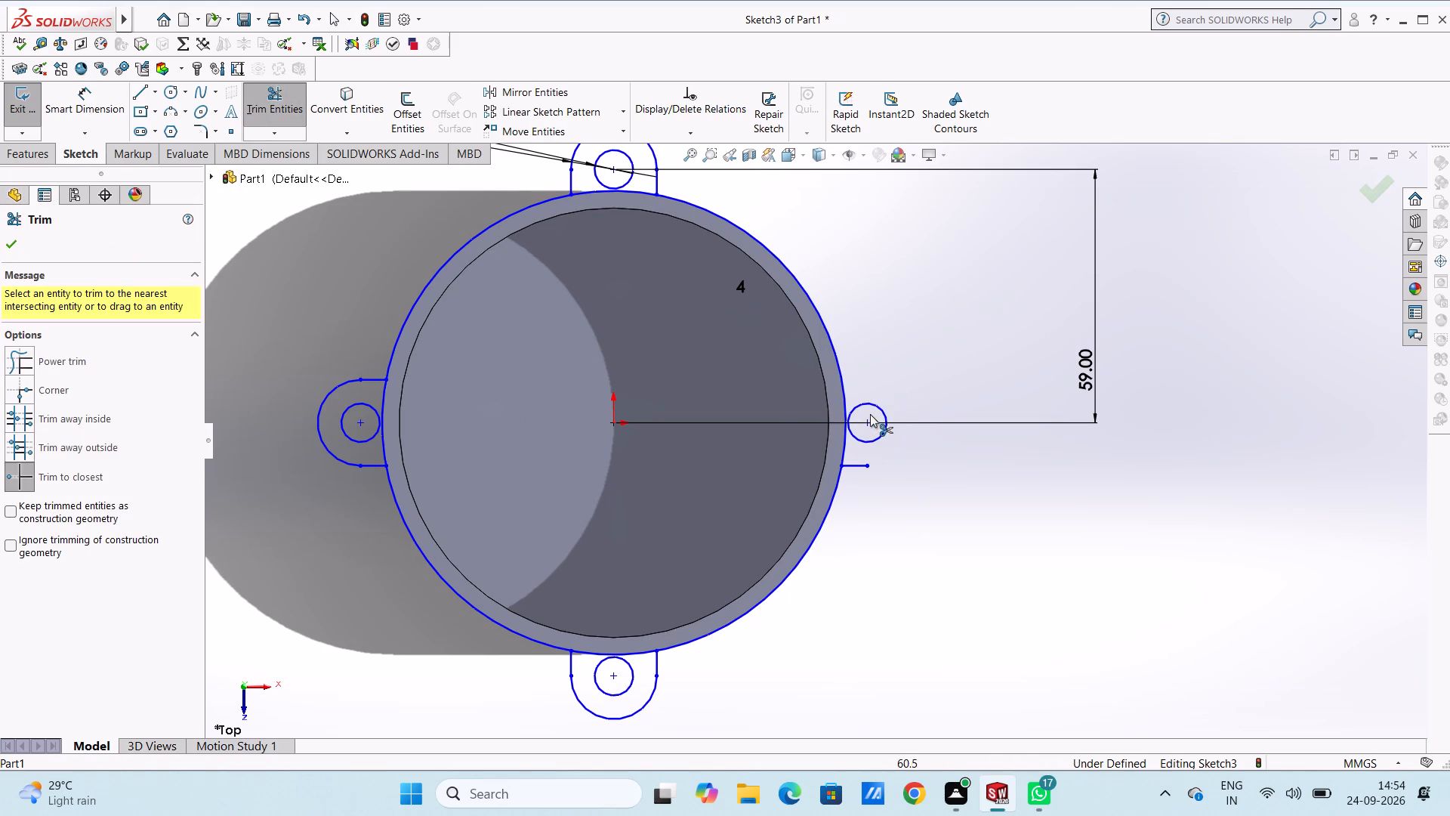
left_click(869, 406)
left_click(859, 462)
key("Escape")
key("Escape")
key("Escape")
scroll(627, 370, "up", 3)
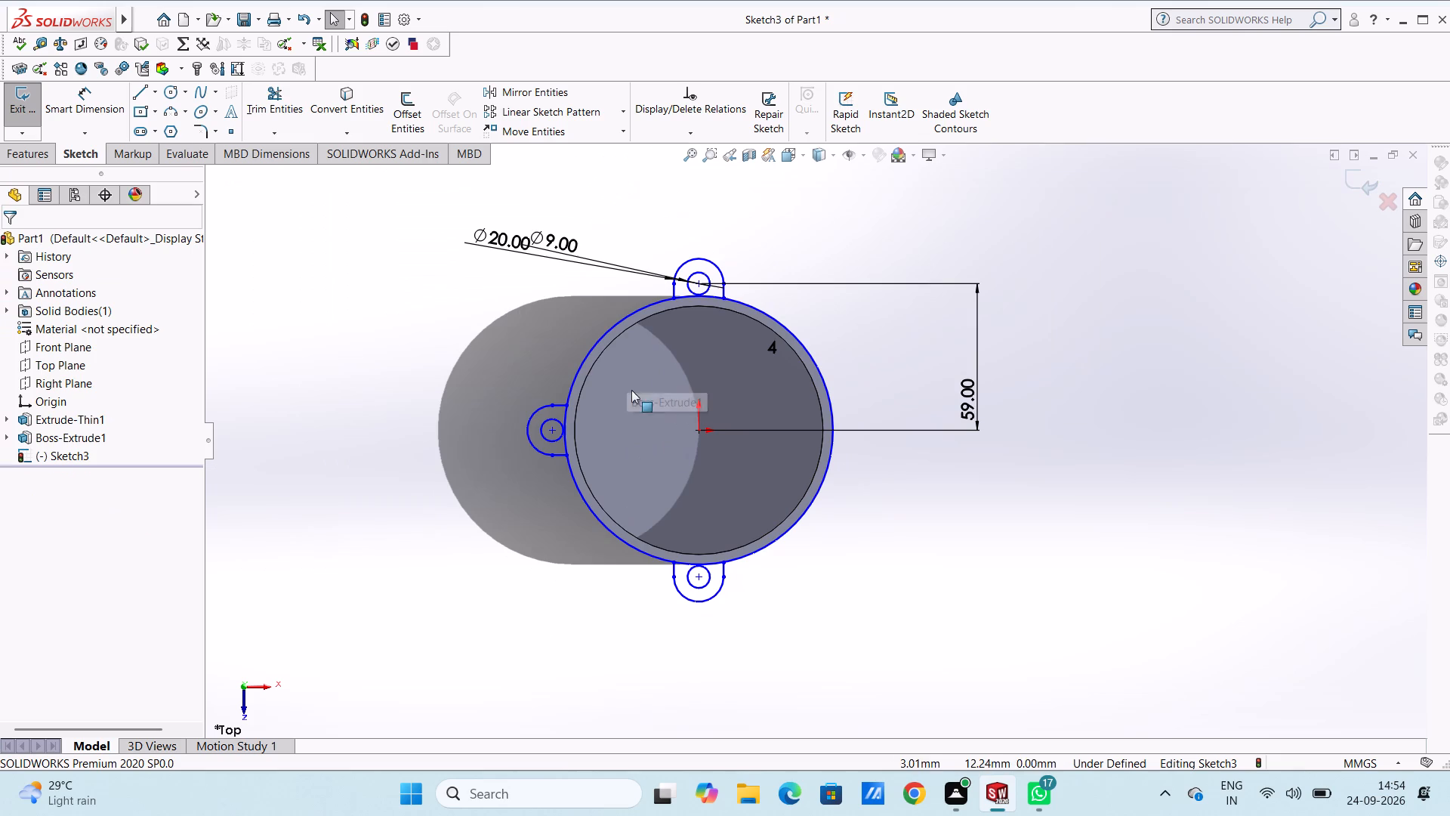
Trim away the arcs of the 54 mm radius circle between the three remaining lugs, keeping the short arcs that close them.
scroll(841, 327, "down", 2)
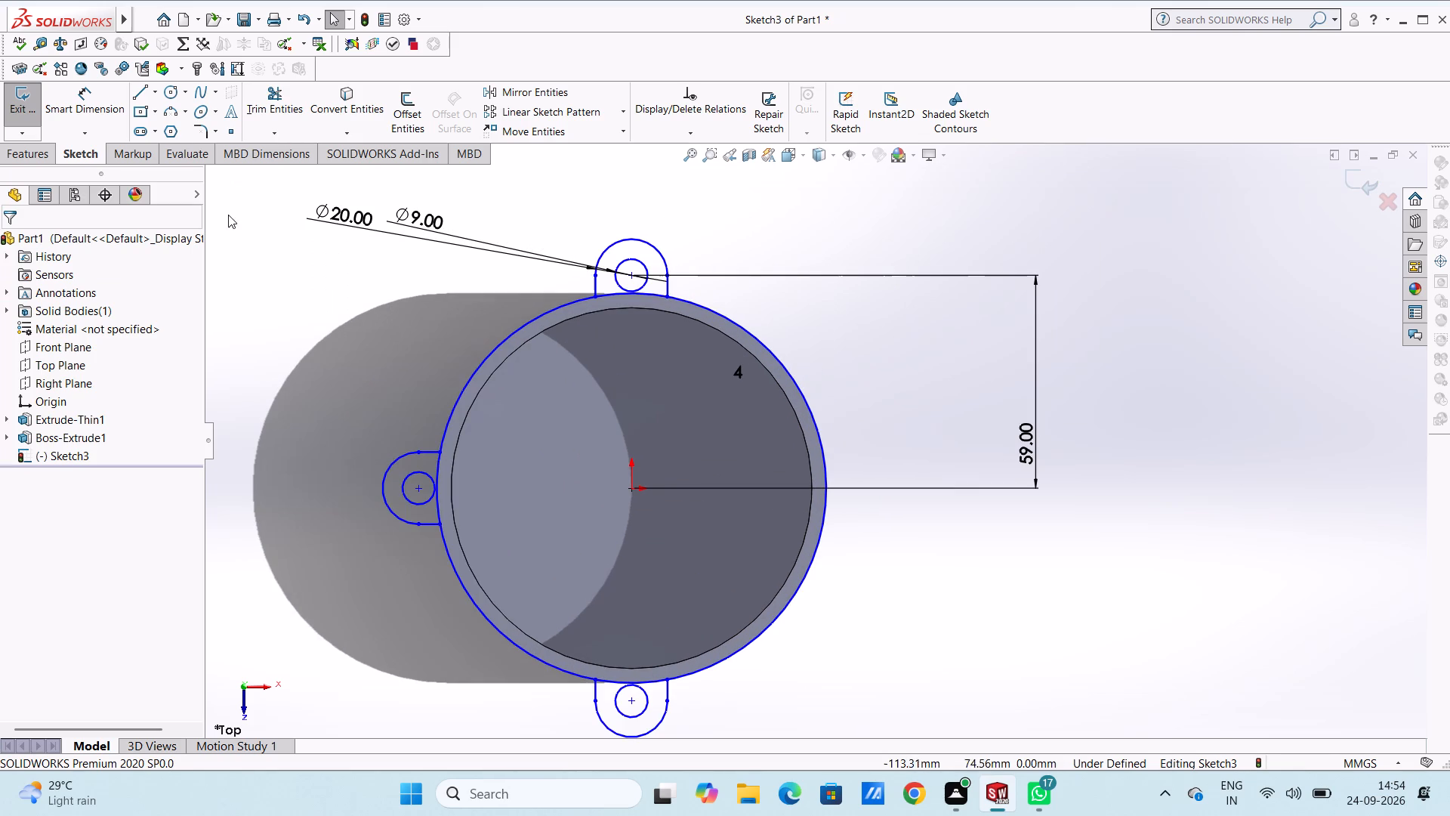
left_click(281, 113)
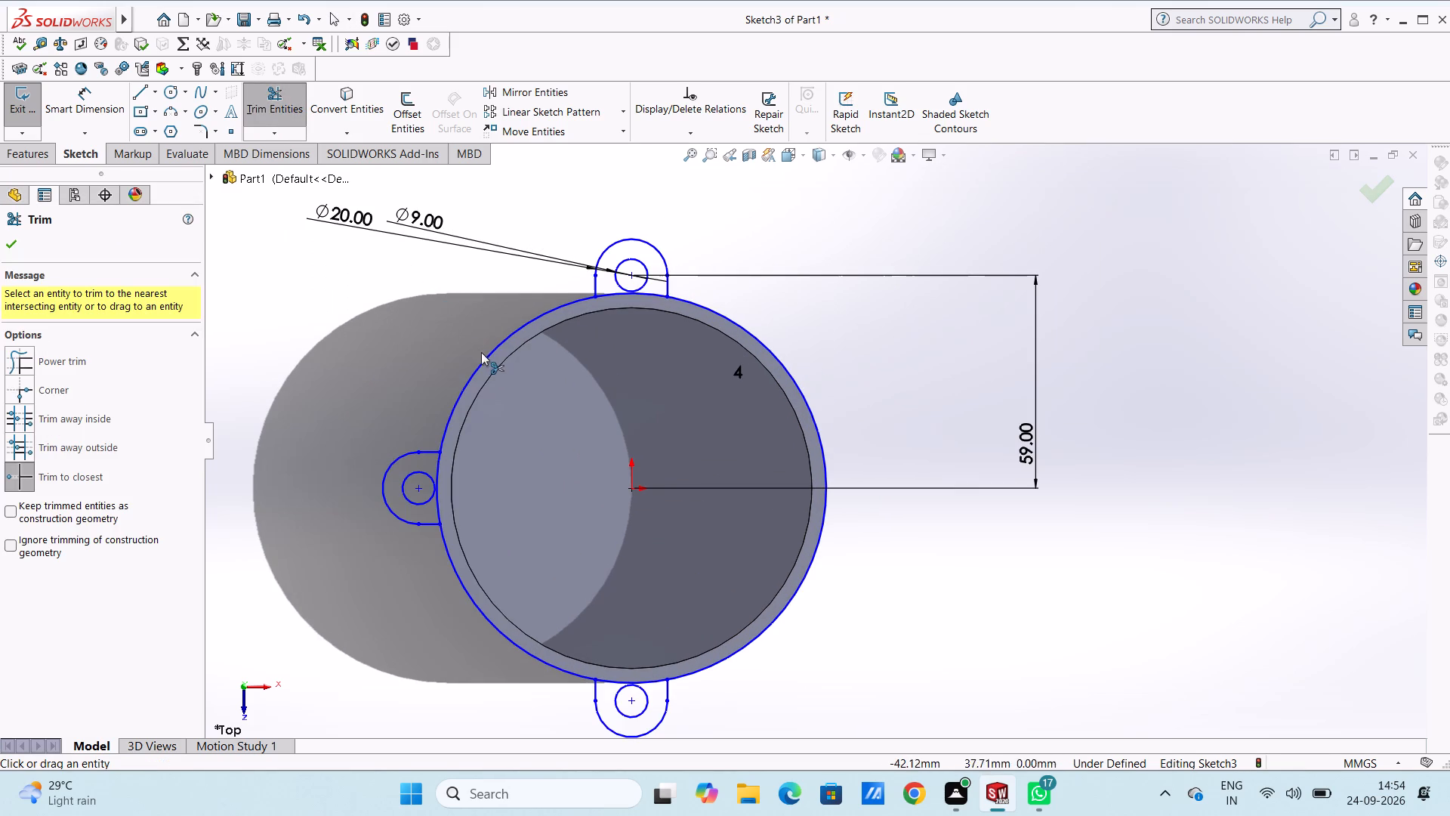
left_click(483, 356)
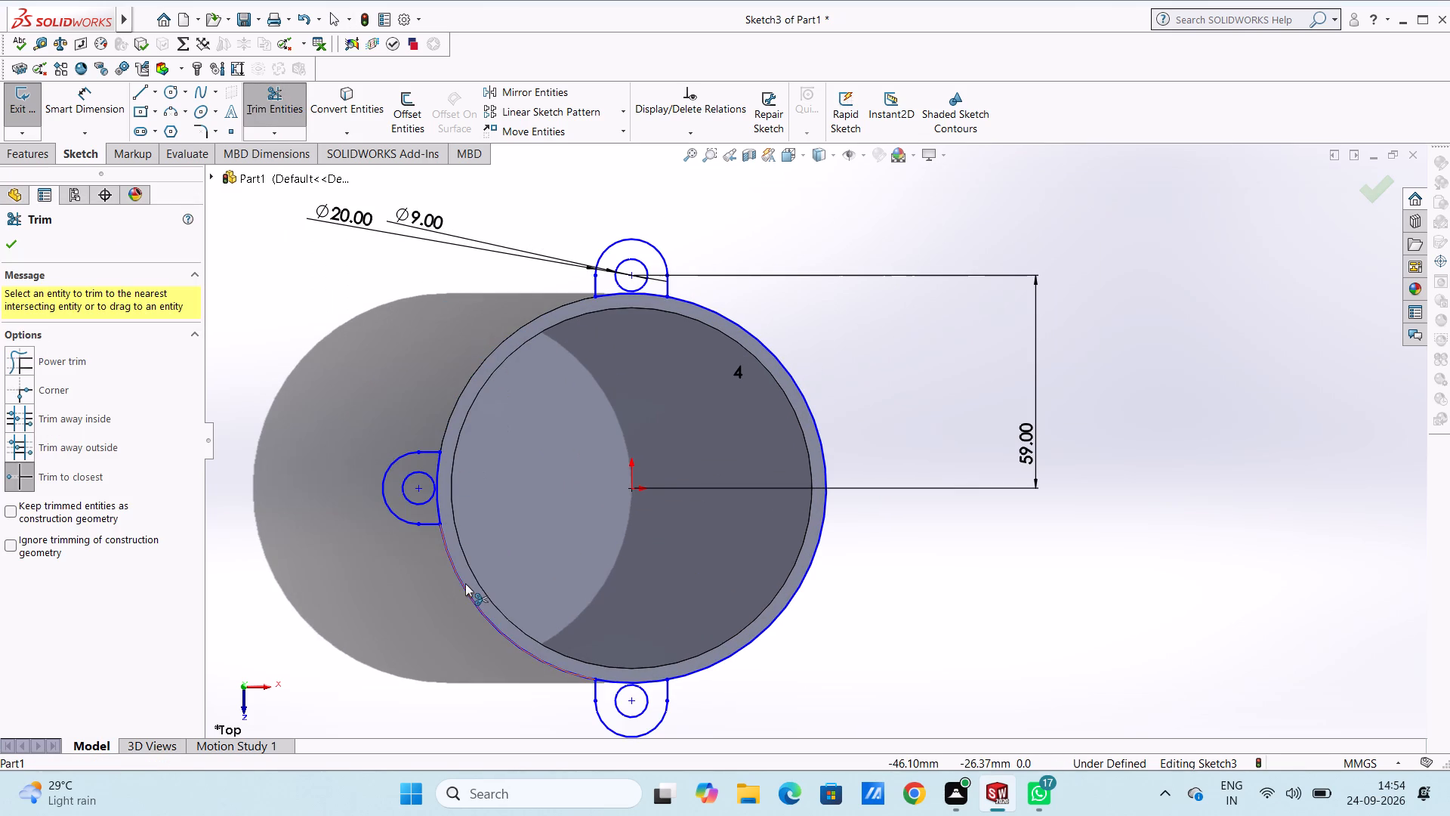
left_click(464, 586)
left_click(774, 350)
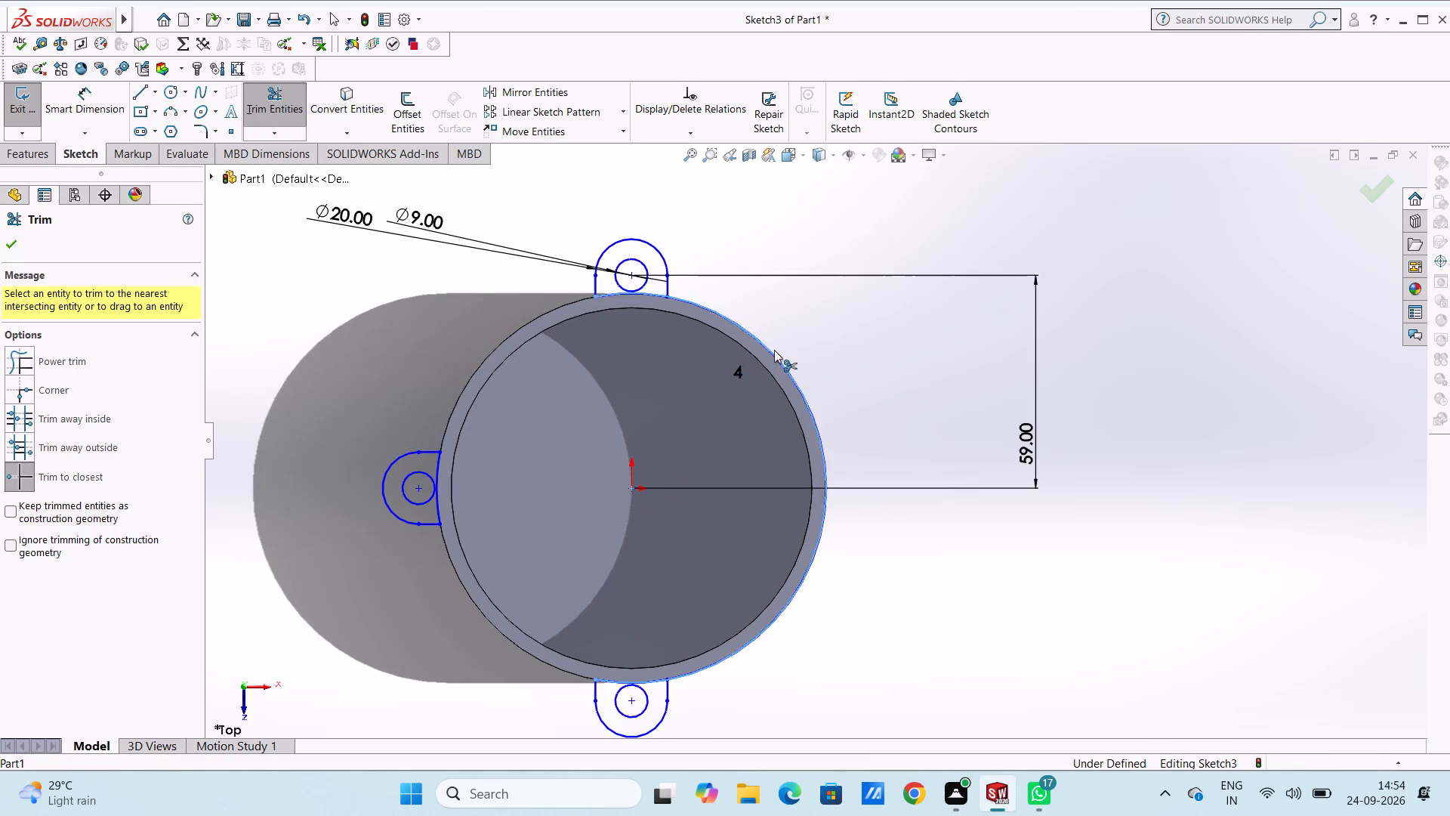
key("Escape")
key("Escape")
key("Escape")
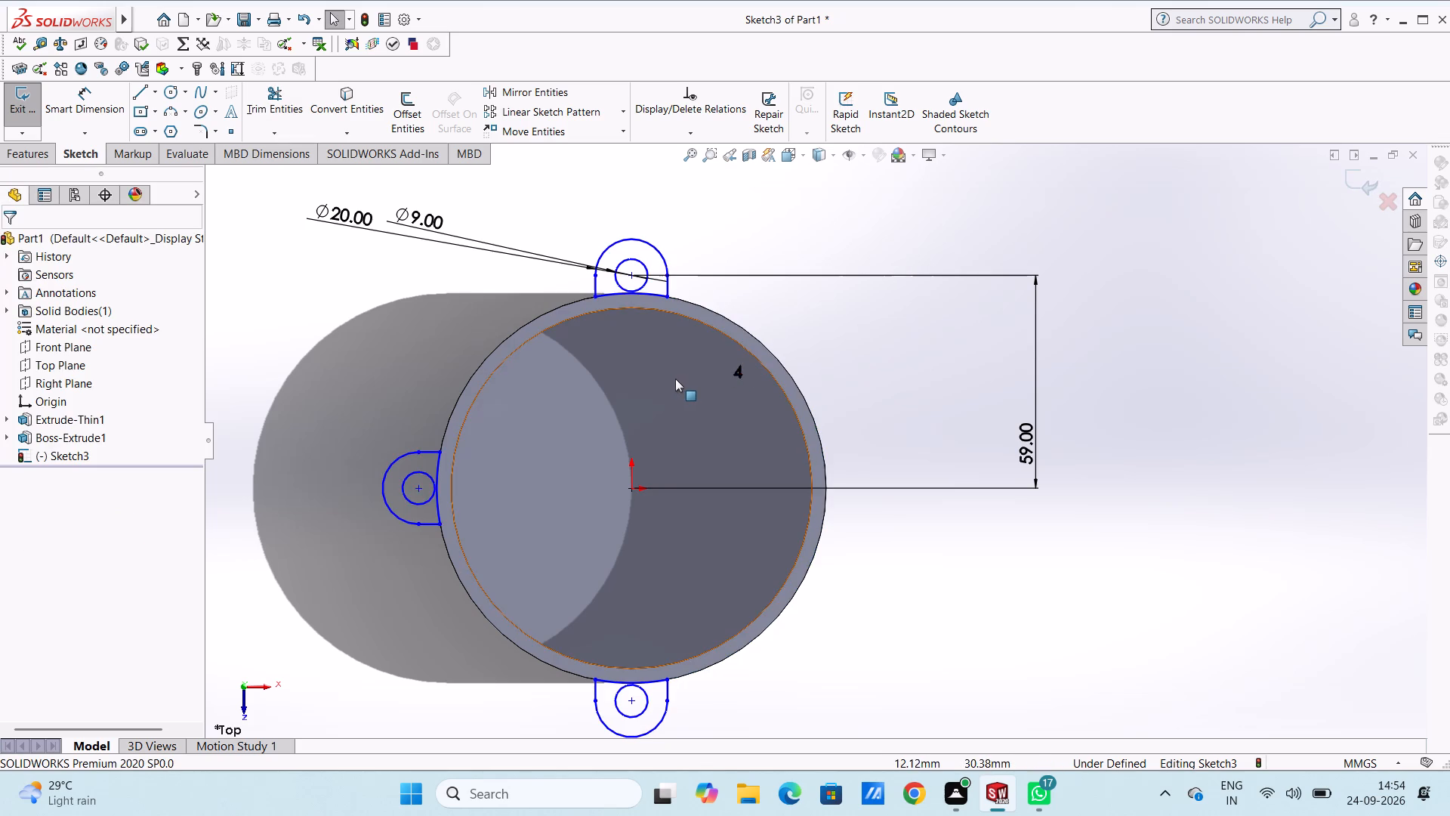
Extrude the three-lug rim sketch as a blind 4 mm boss in the reversed direction, towards the cup's bottom, merged with the cup.
middle_click_drag(677, 379, 779, 400)
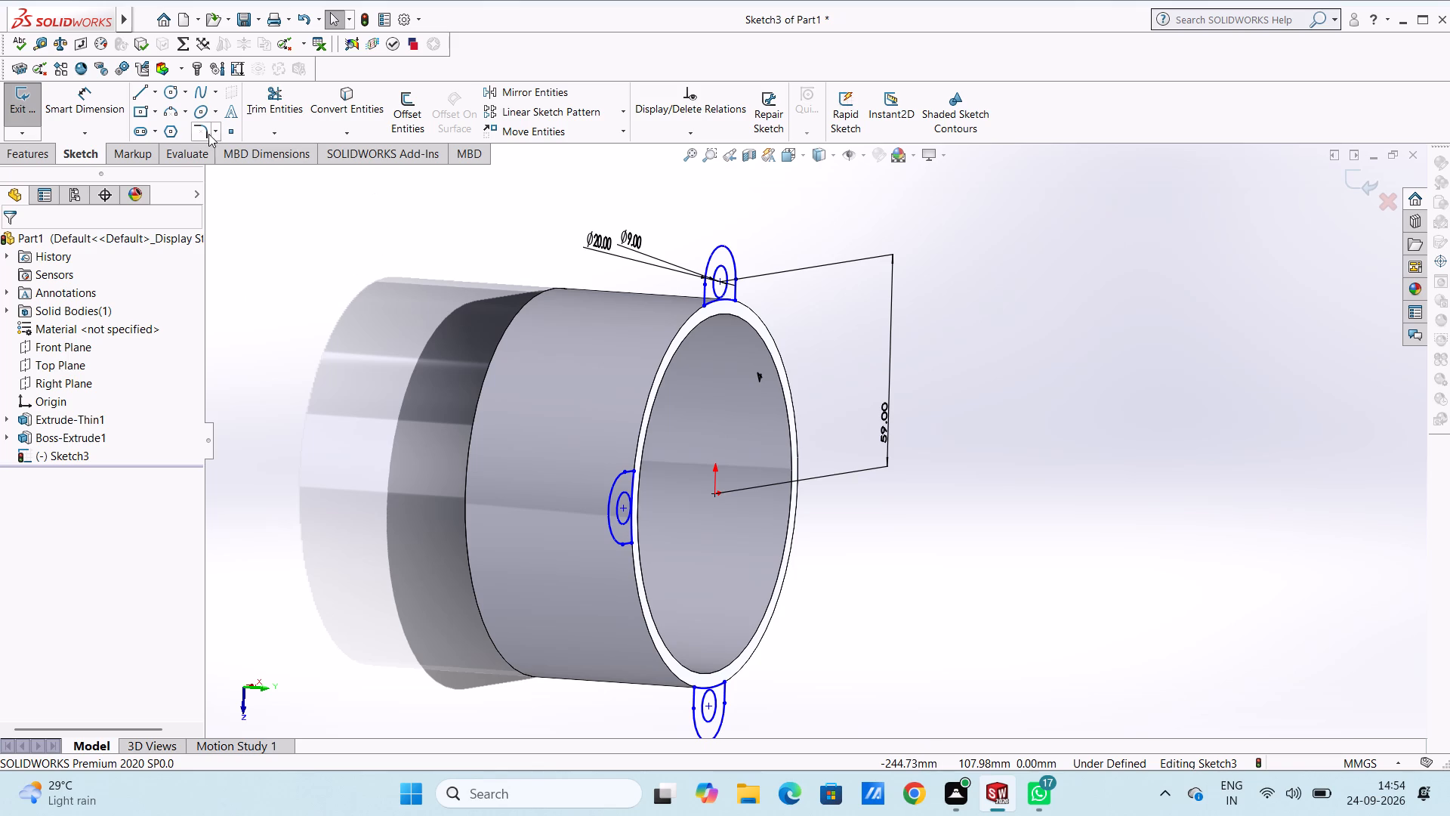
left_click(25, 150)
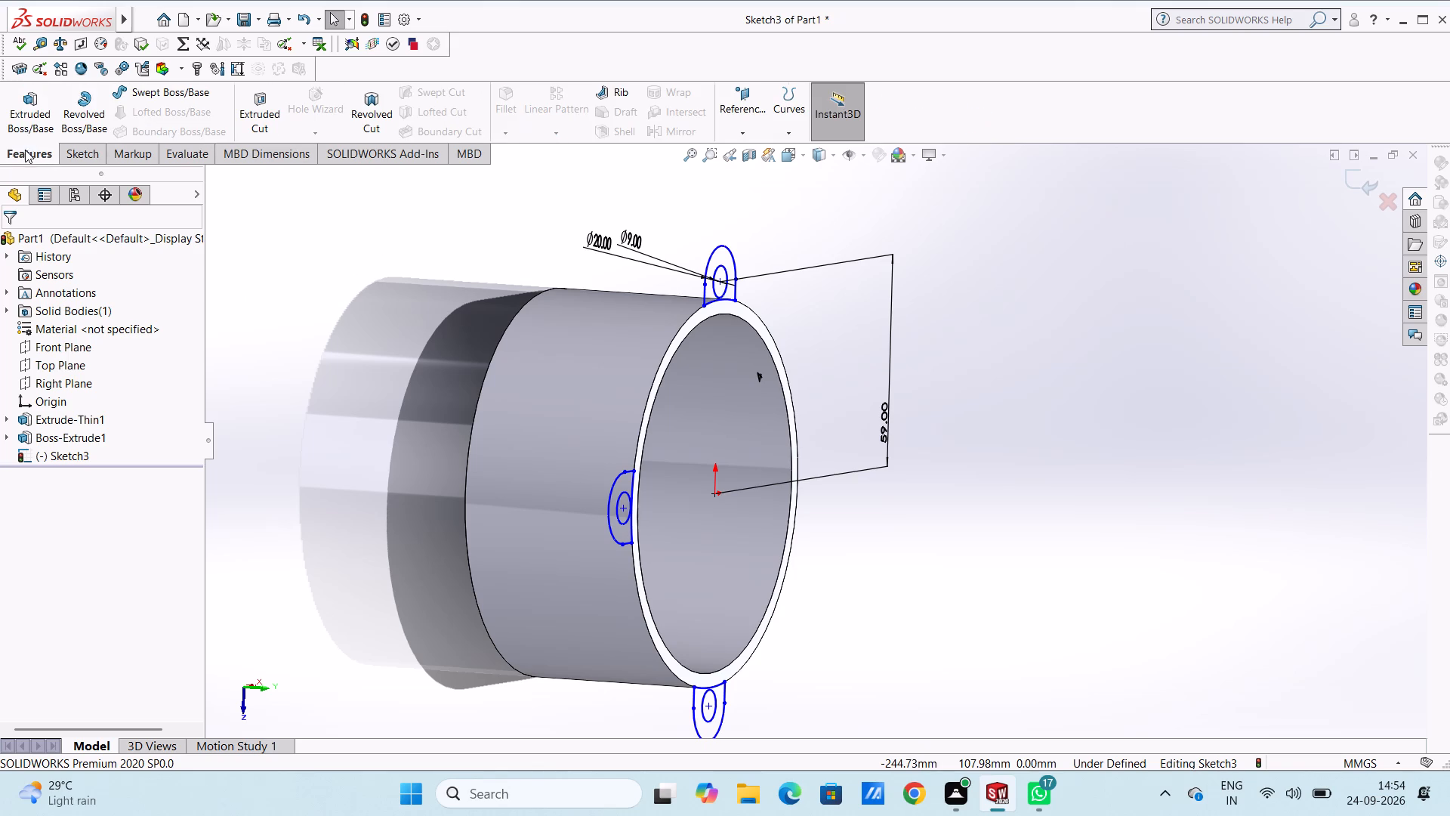
left_click(26, 109)
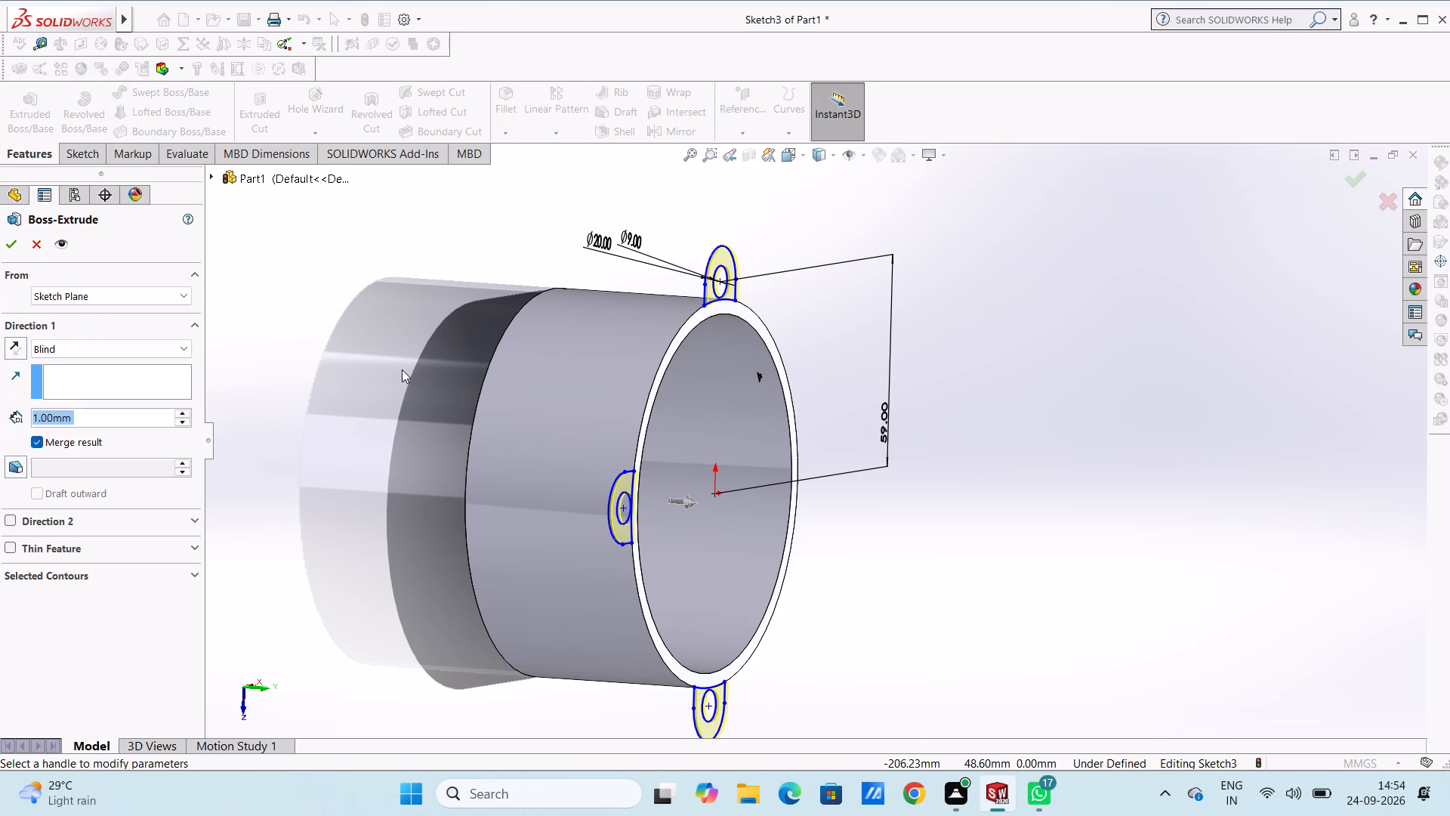
middle_click_drag(420, 375, 416, 378)
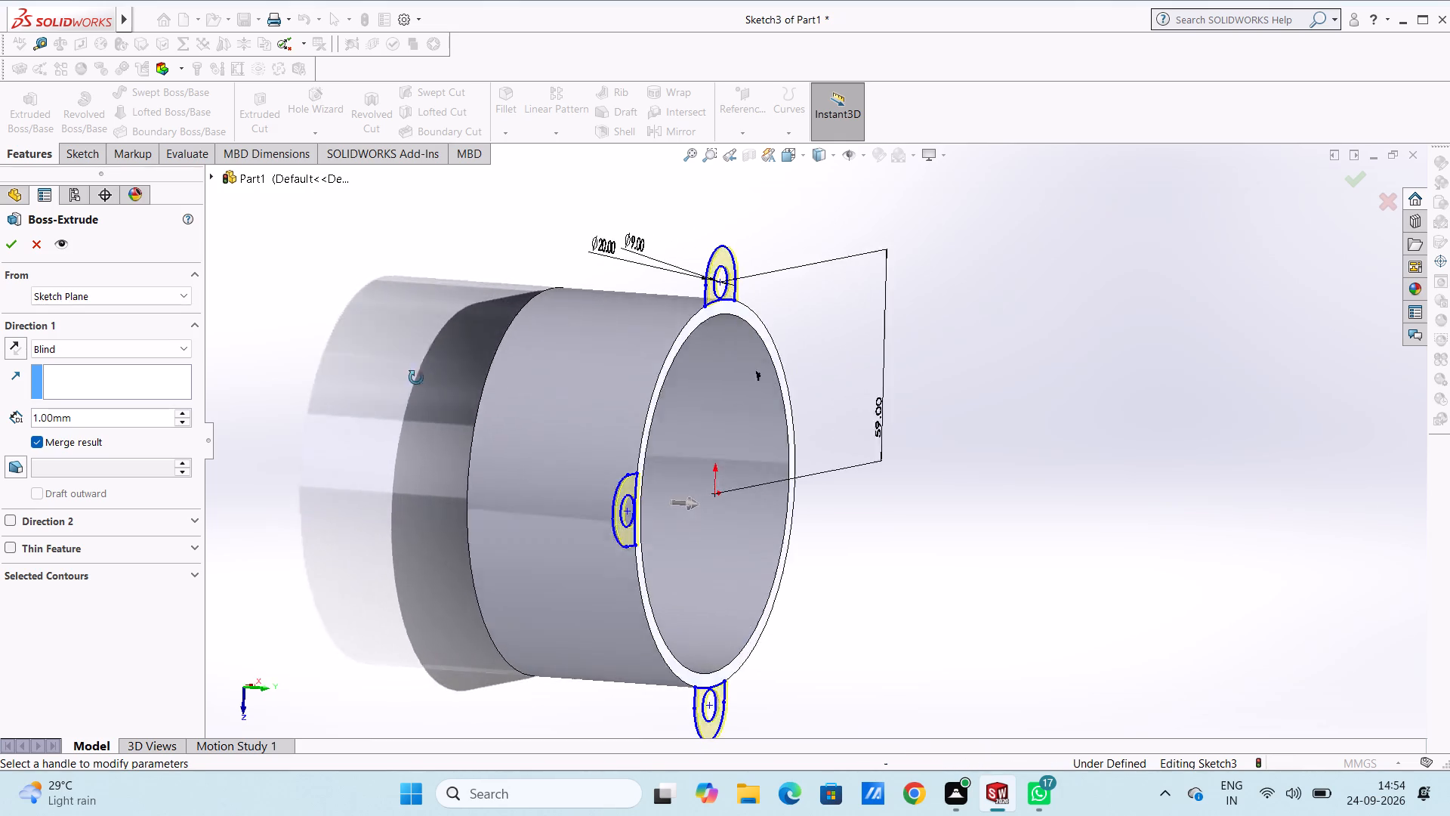
middle_click_drag(416, 378, 292, 346)
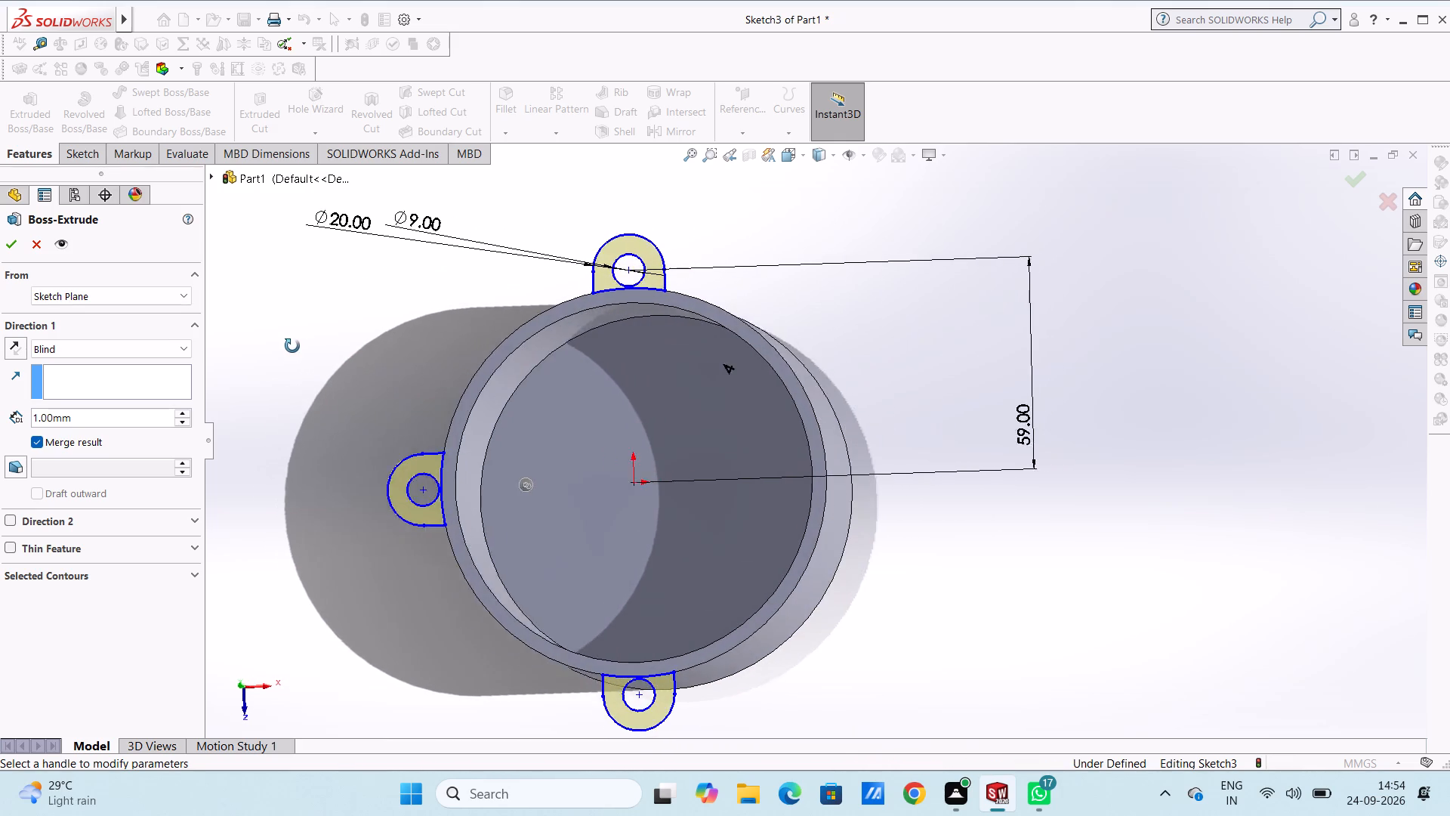
middle_click_drag(292, 346, 298, 346)
middle_click_drag(510, 279, 437, 294)
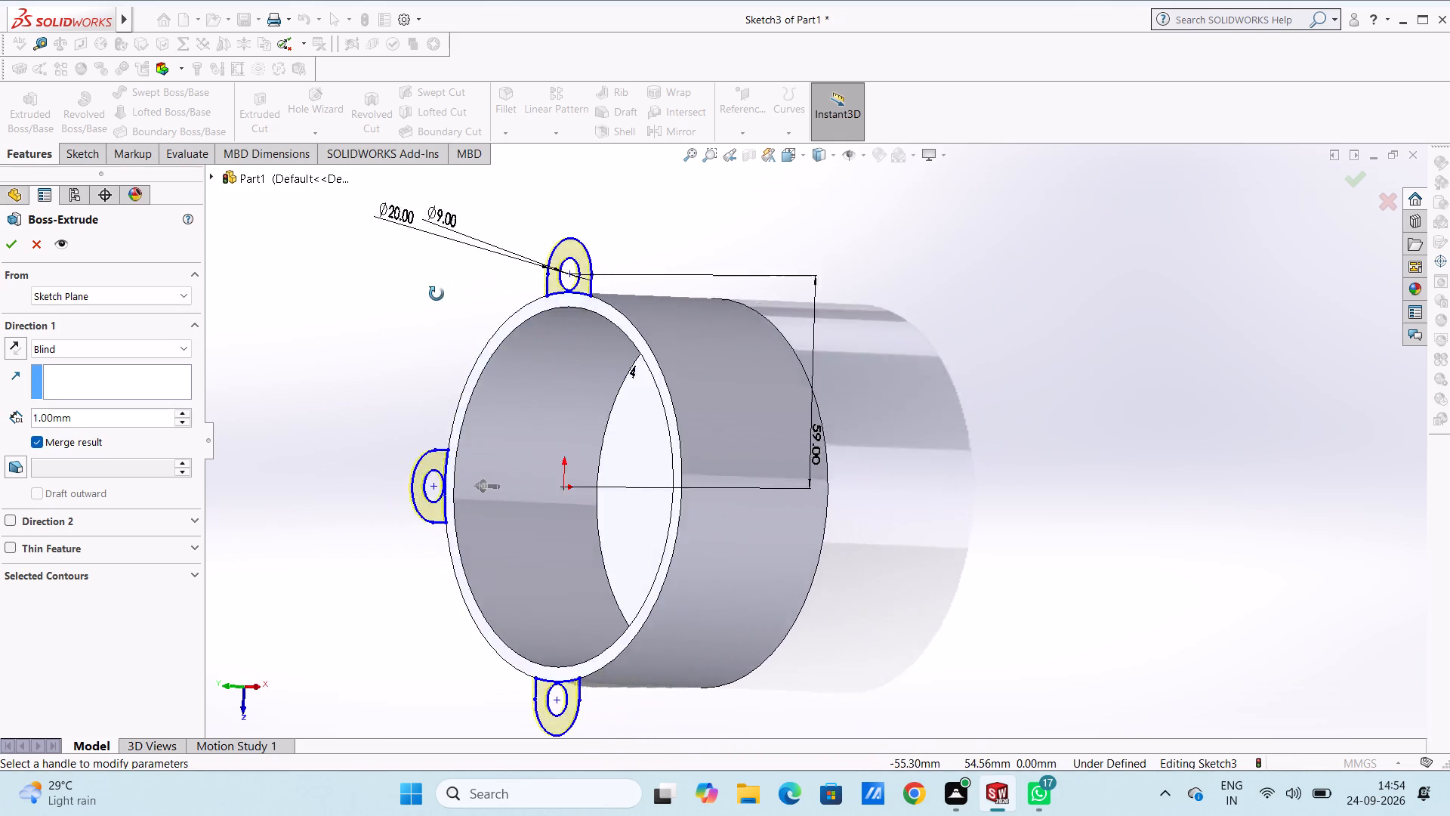
middle_click_drag(437, 294, 424, 308)
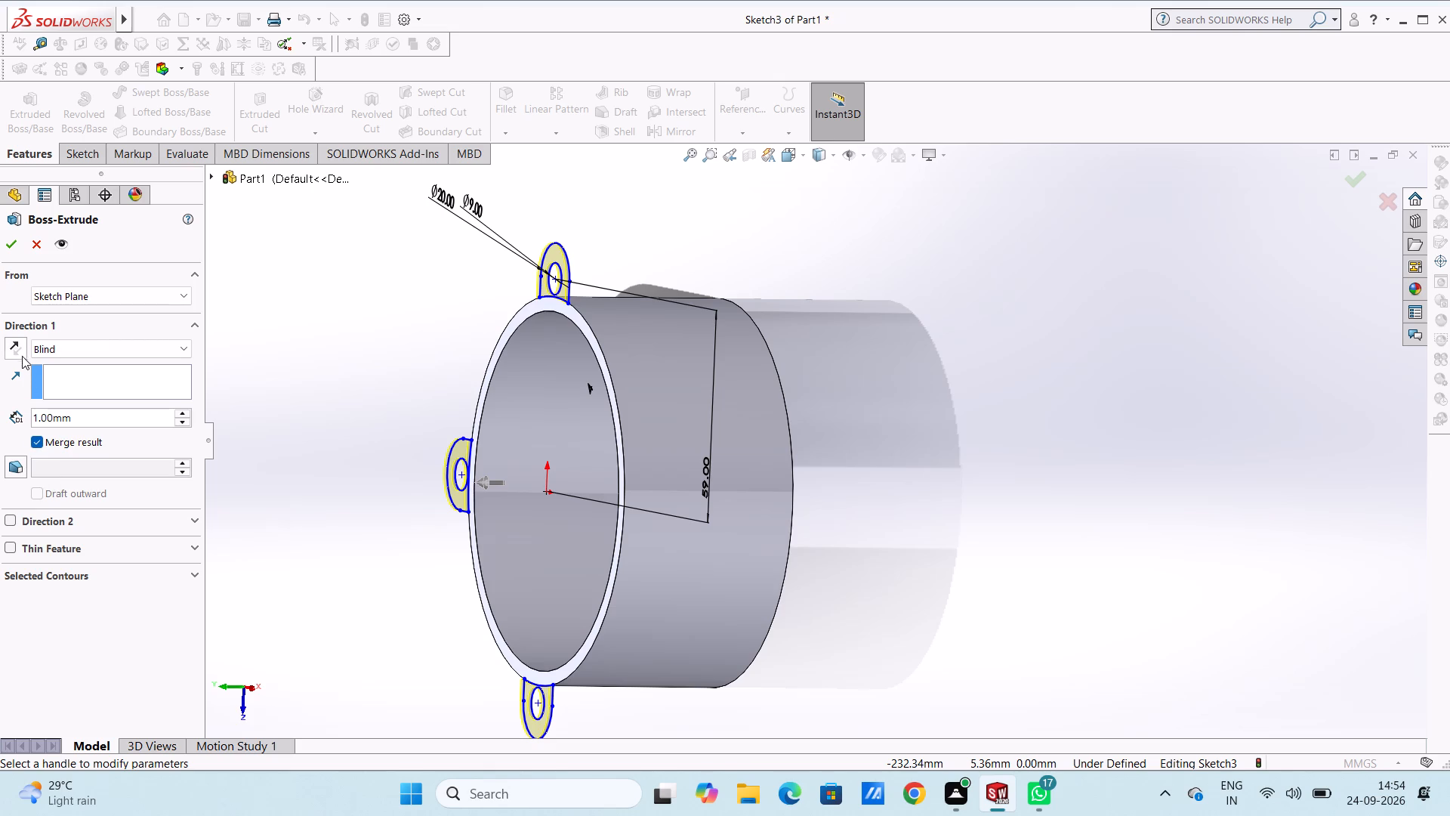
left_click(15, 350)
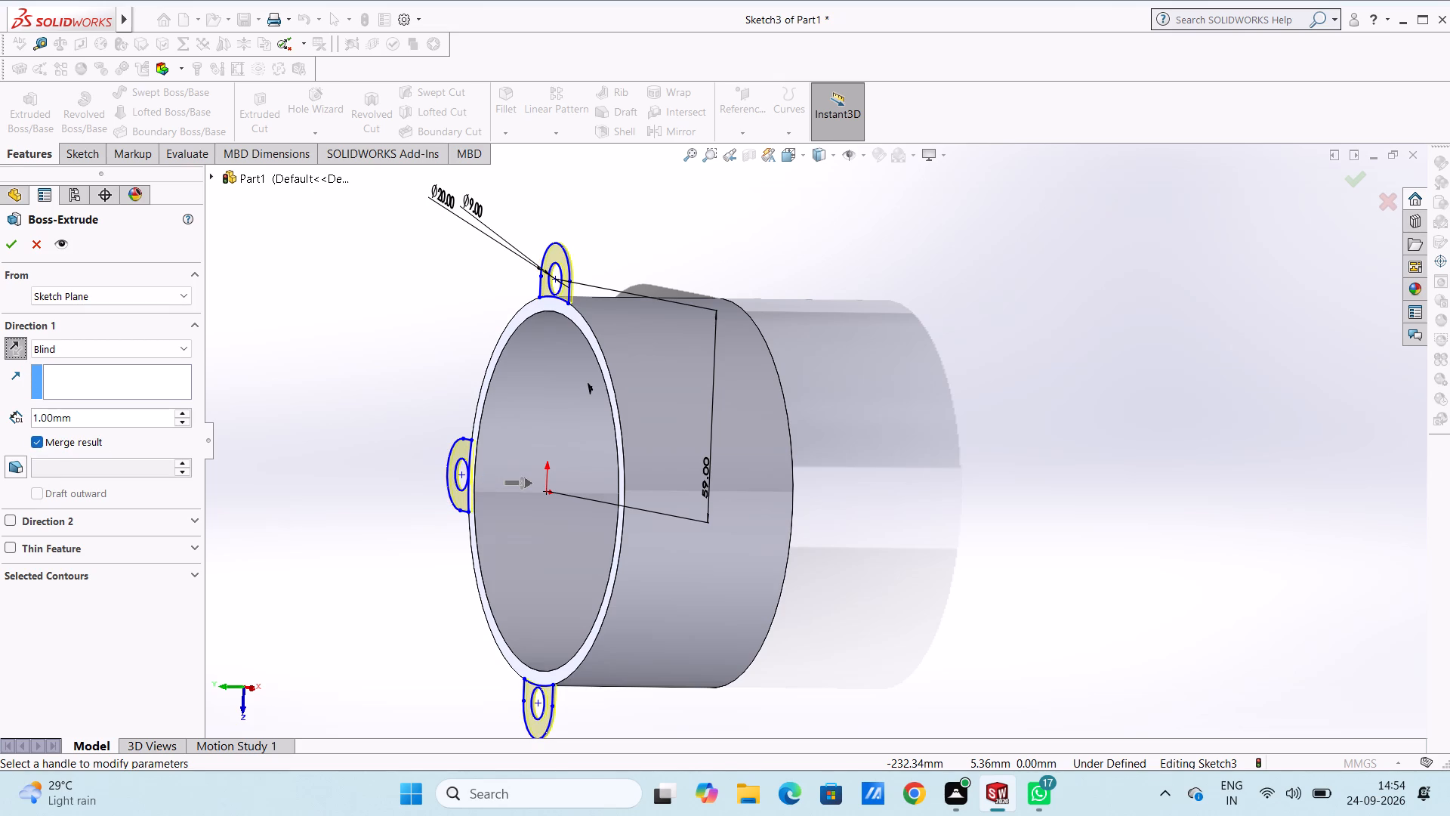
double_click(106, 418)
key("3")
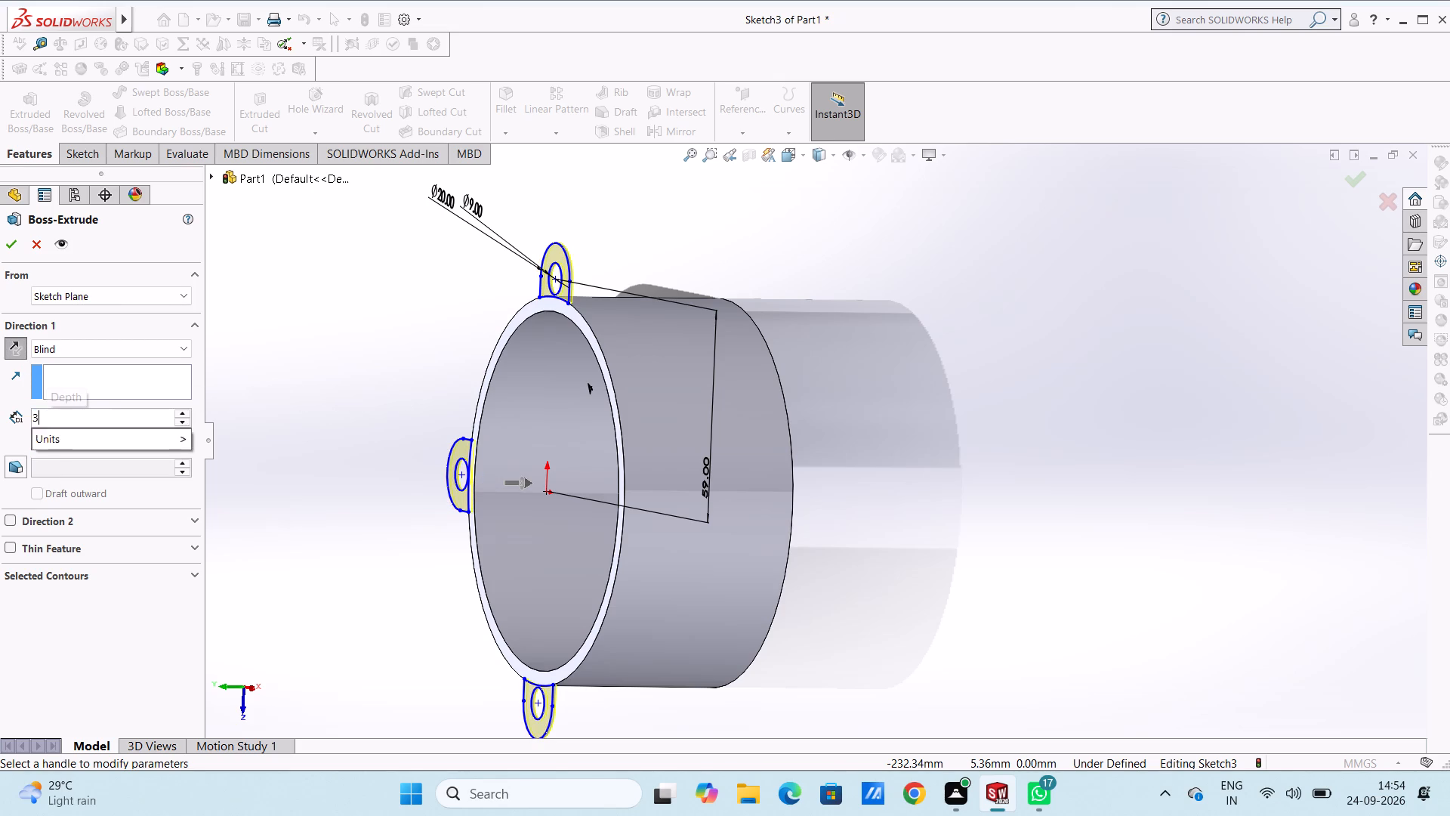
key("Return")
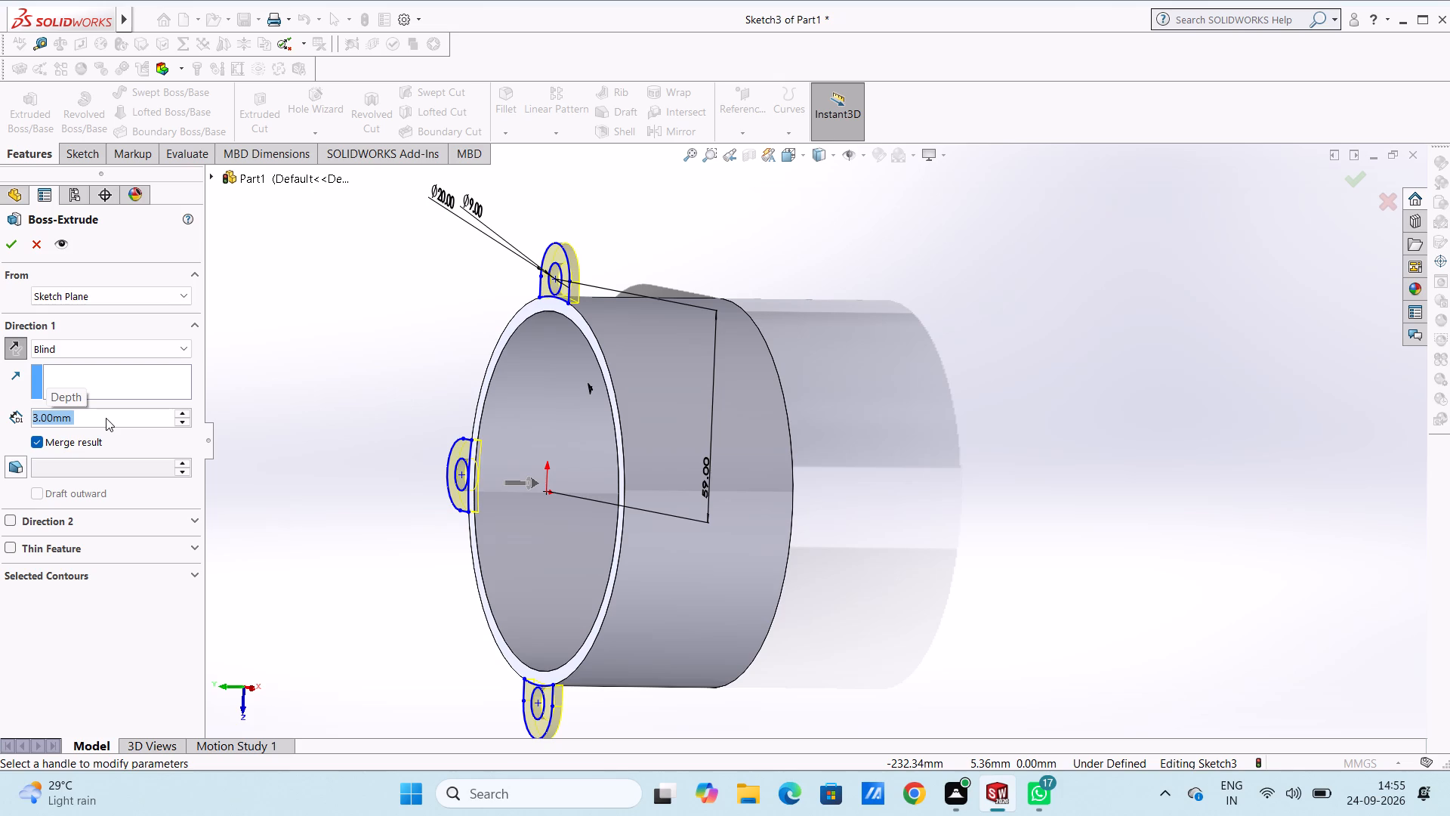
key("4")
key("Return")
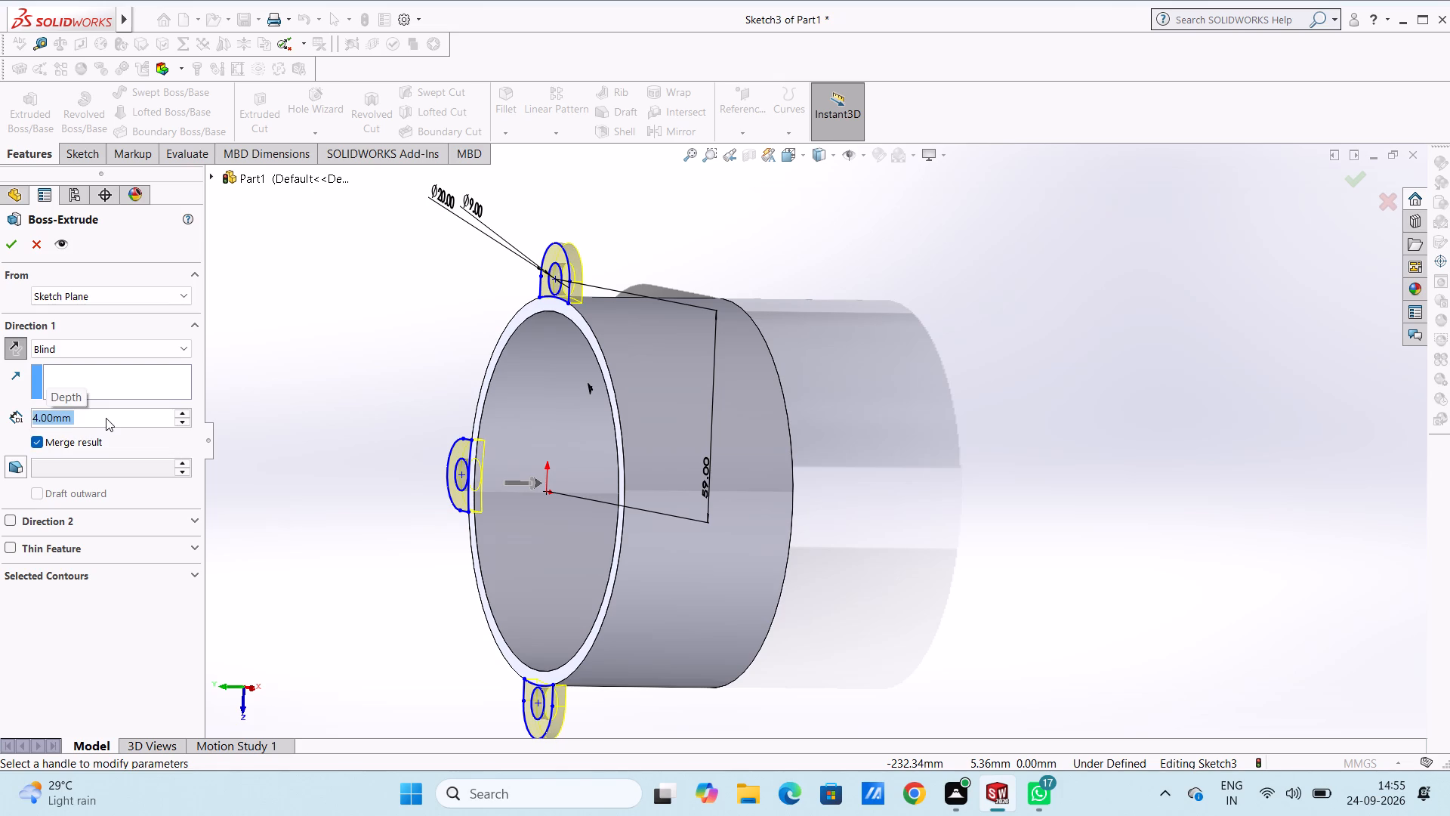
left_click(10, 251)
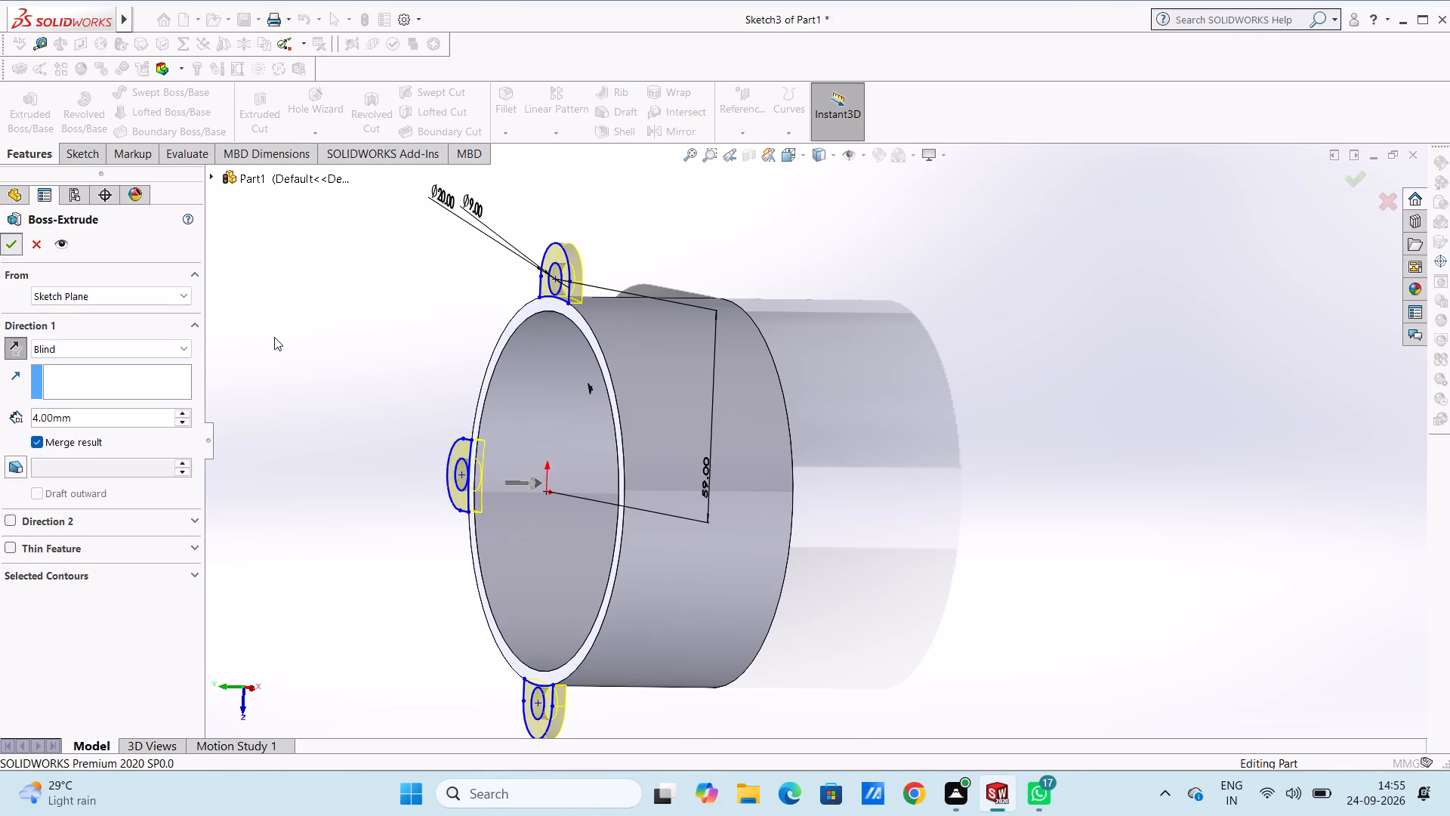
left_click(279, 338)
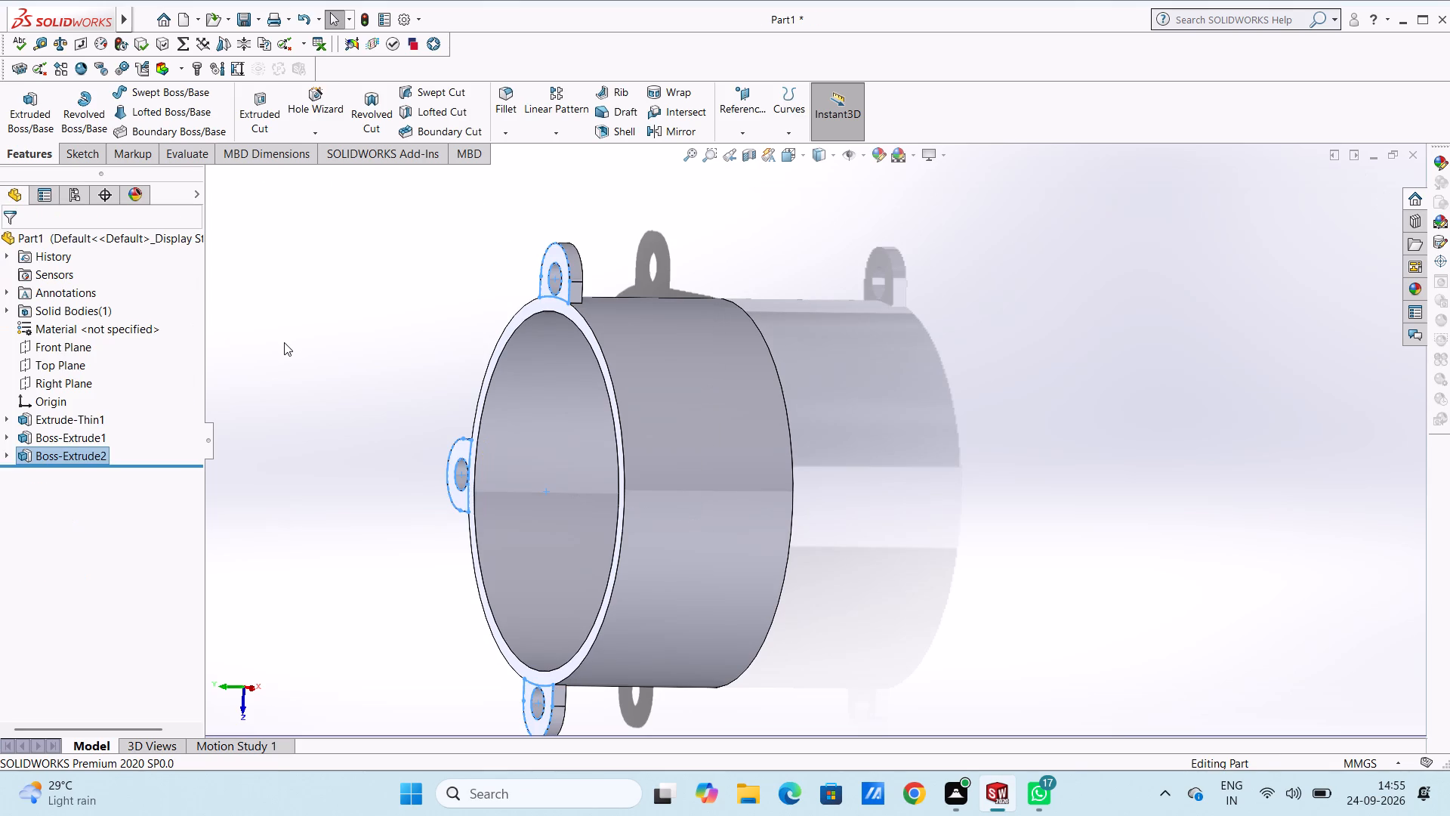
Examine the cup and its three rim lugs from above, from the side and from below, ending in the top view.
key("ctrl+5")
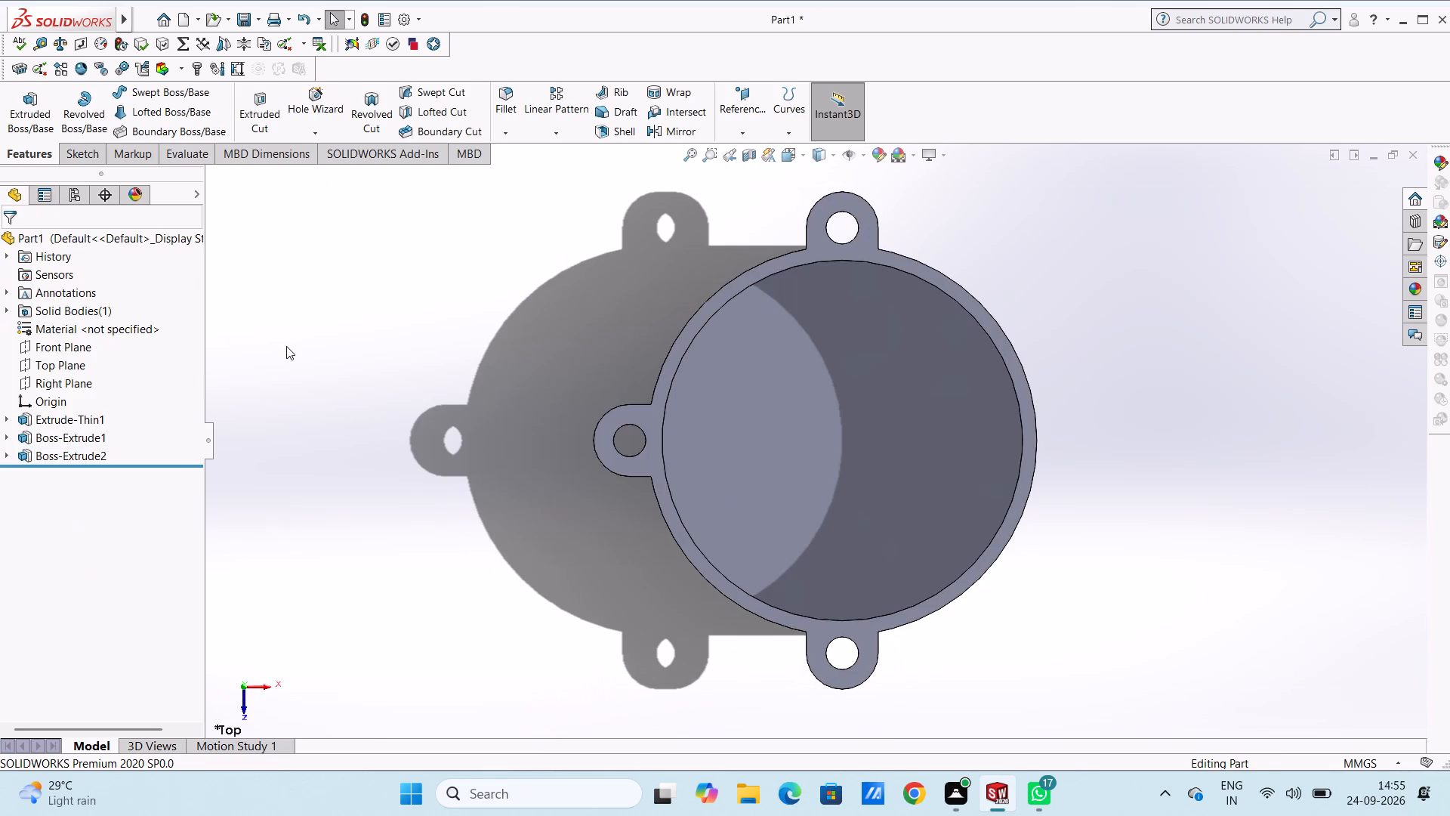
scroll(391, 453, "up", 1)
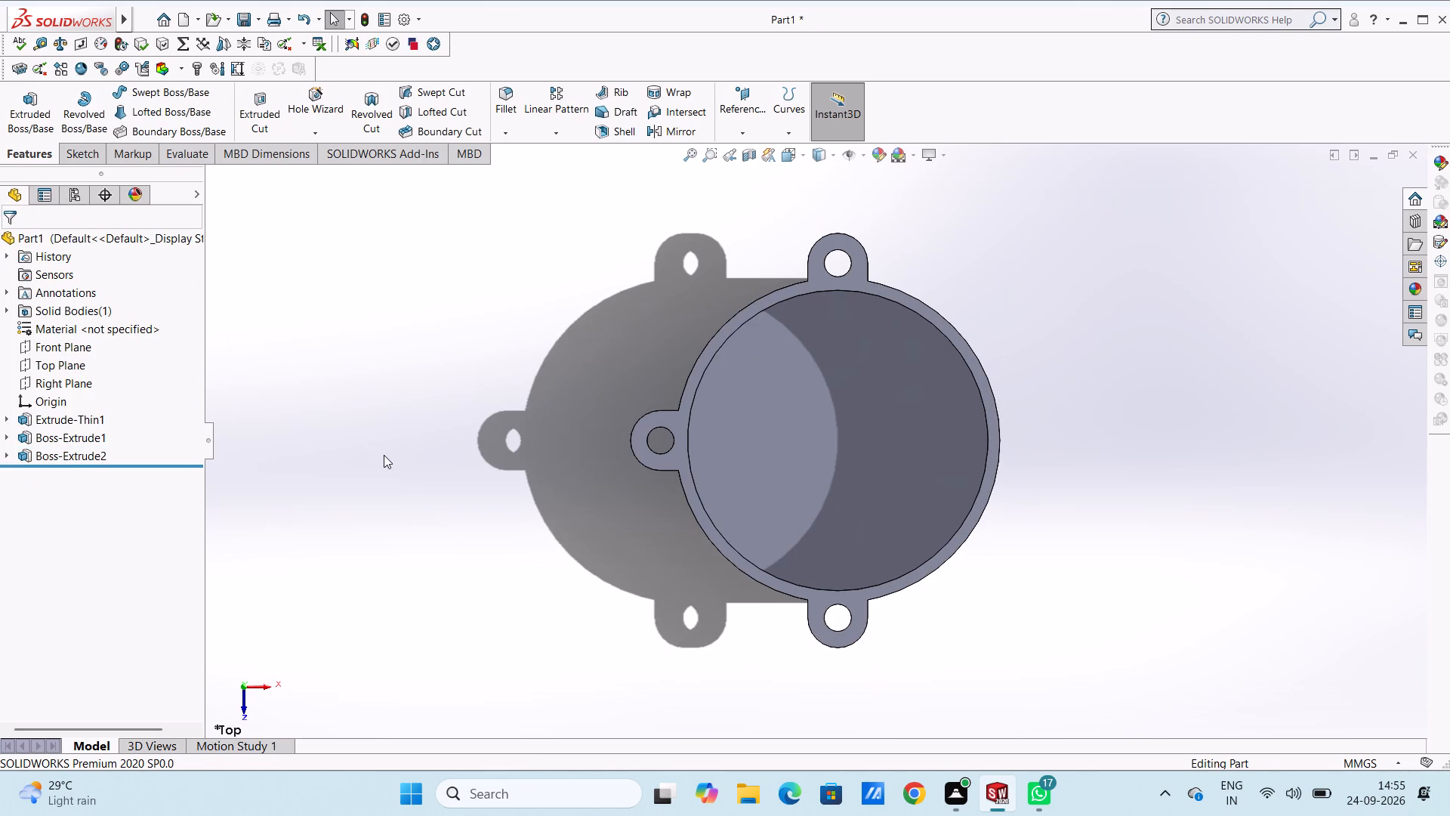
middle_click_drag(422, 526, 438, 513)
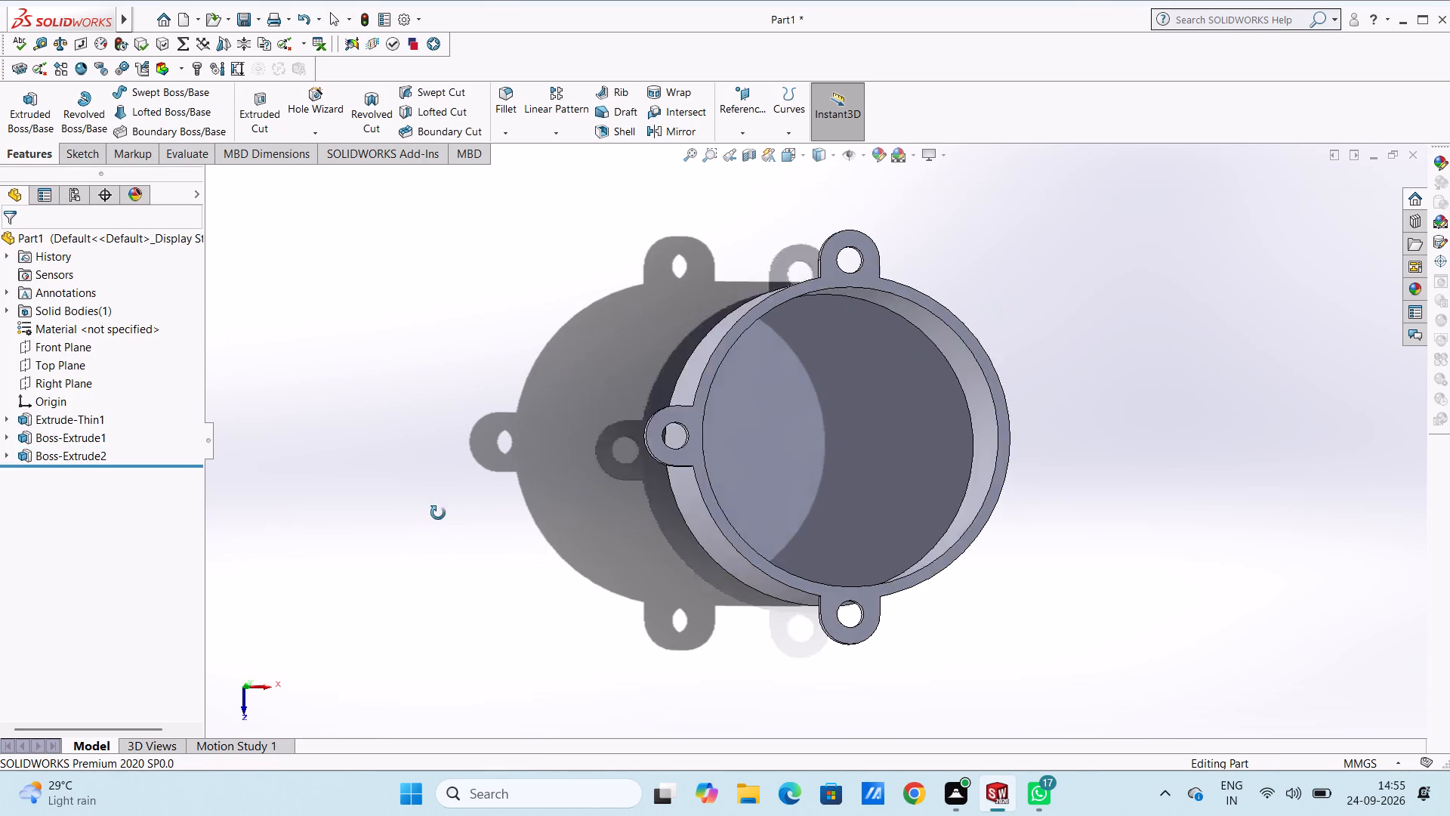
middle_click_drag(438, 513, 467, 371)
scroll(467, 371, "up", 1)
scroll(589, 475, "down", 1)
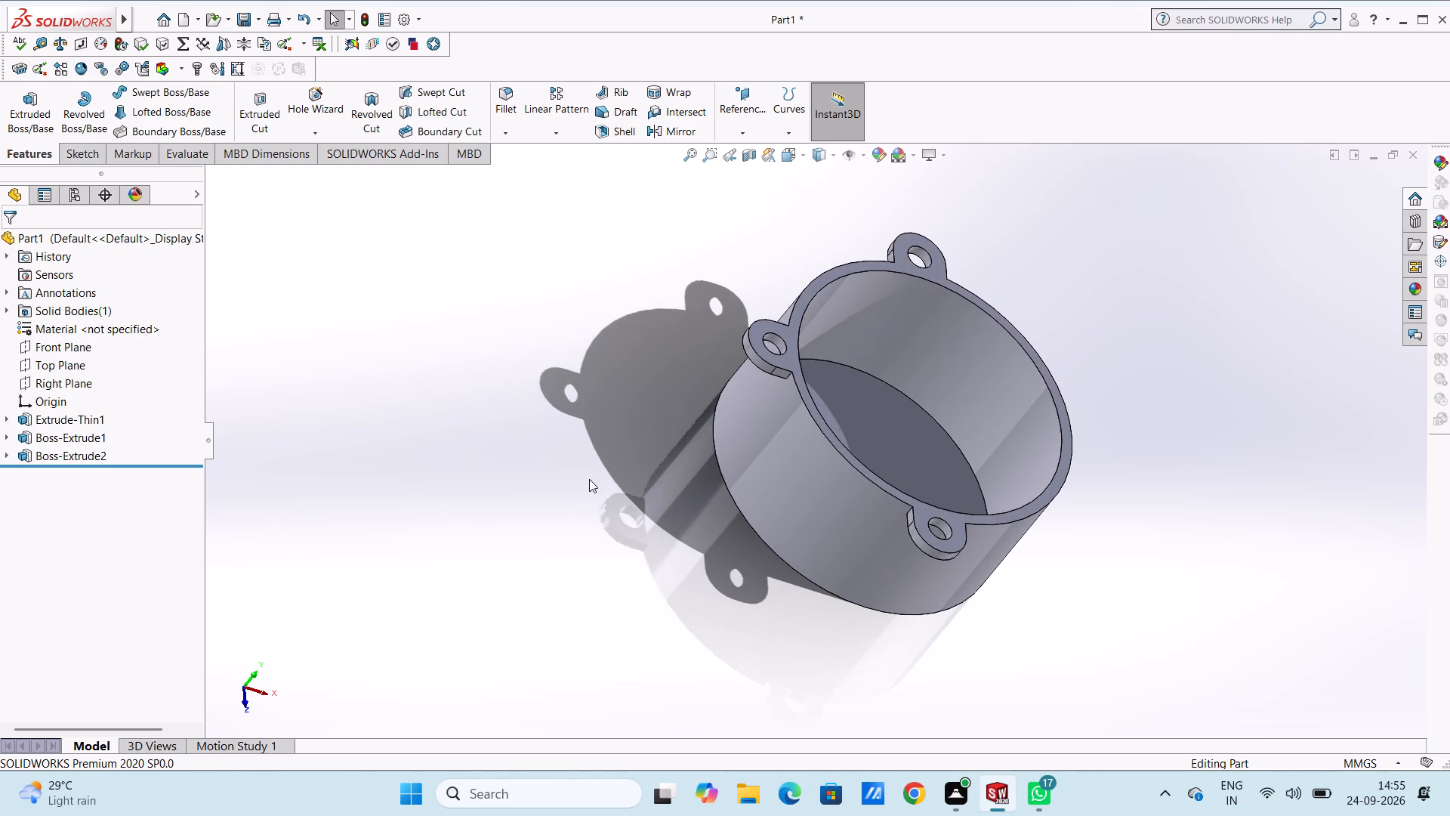
scroll(575, 487, "down", 1)
scroll(577, 487, "up", 3)
middle_click_drag(686, 481, 673, 446)
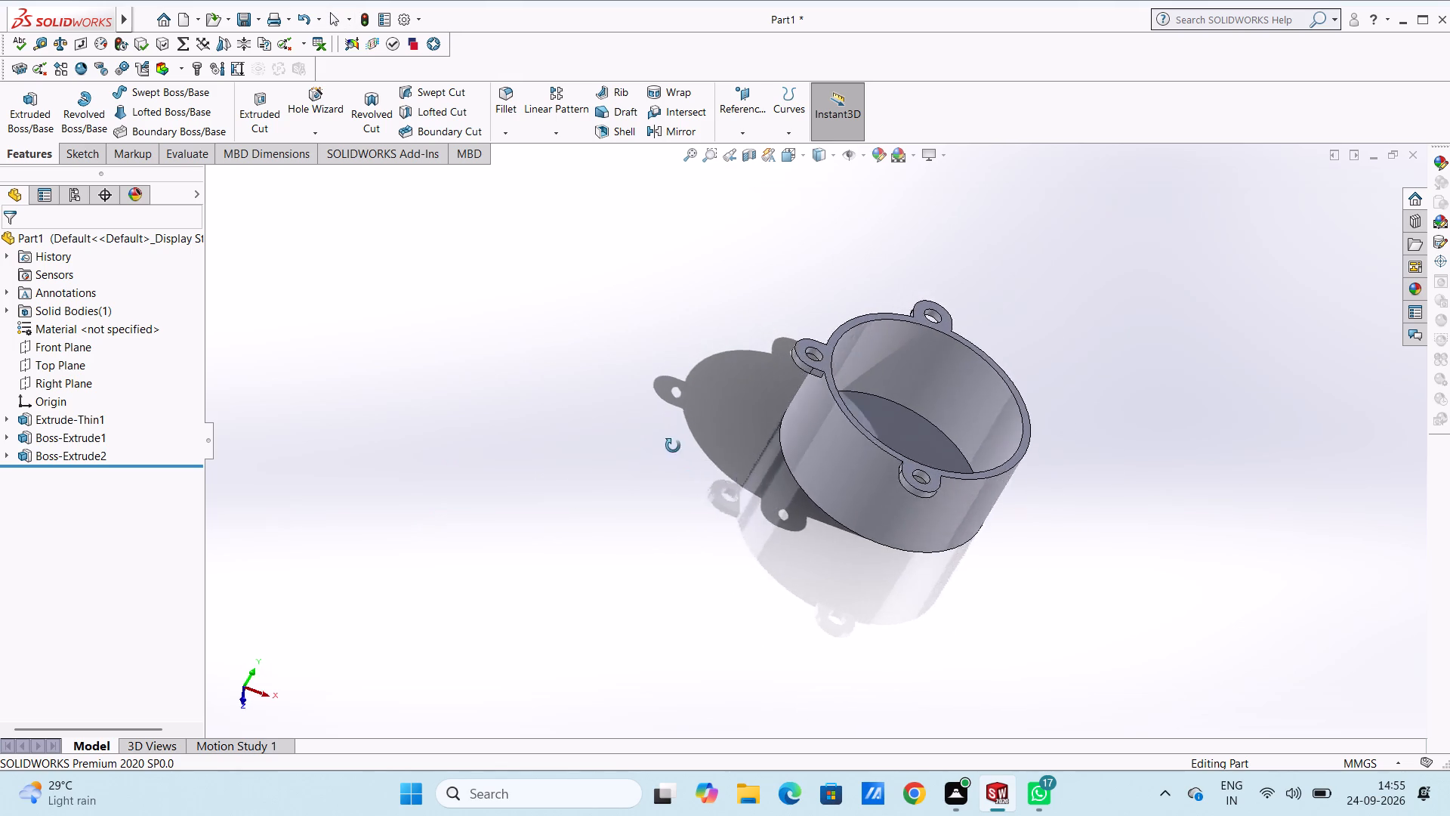
middle_click_drag(673, 446, 638, 341)
middle_click_drag(690, 444, 838, 376)
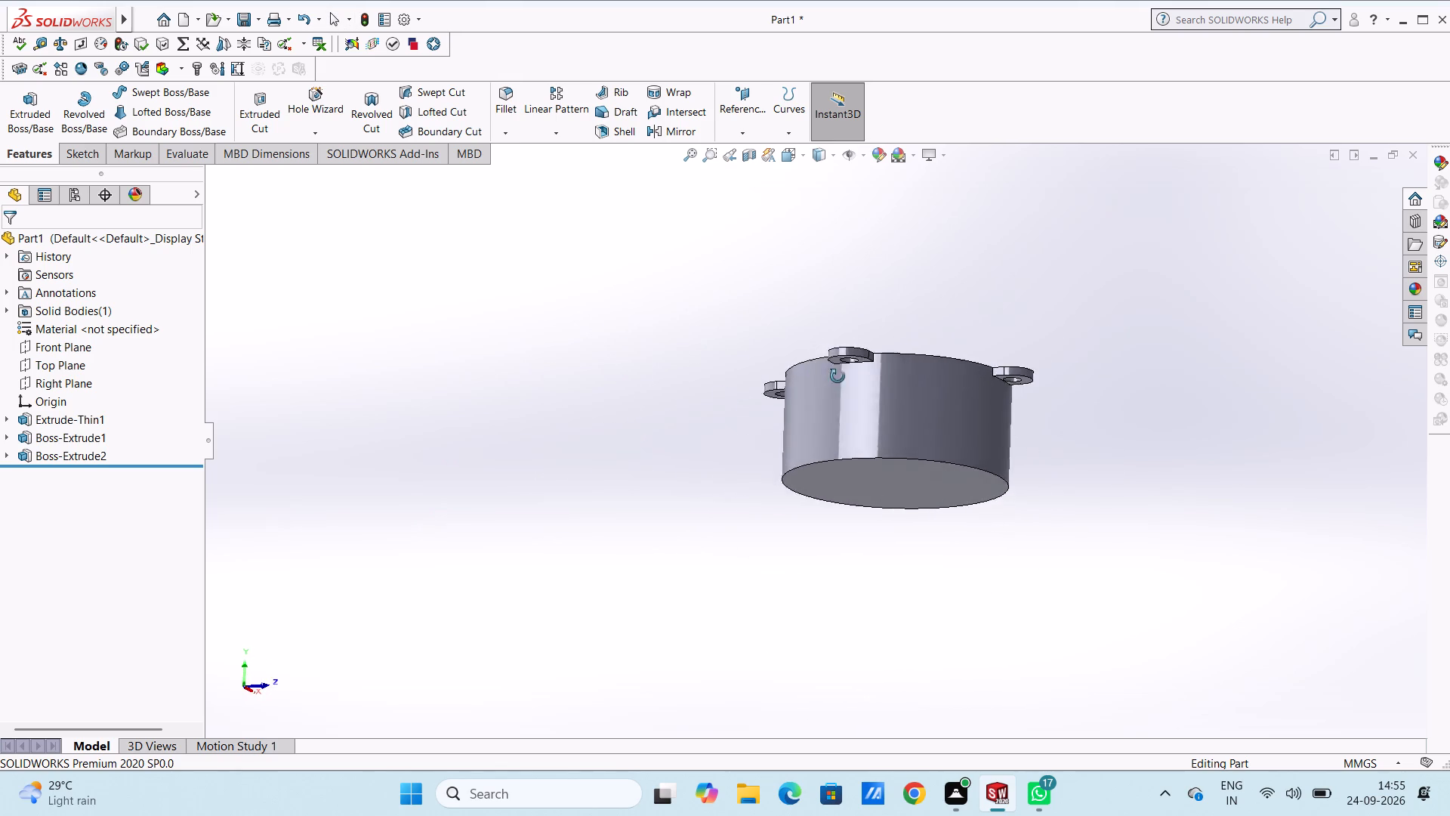
middle_click_drag(838, 376, 826, 656)
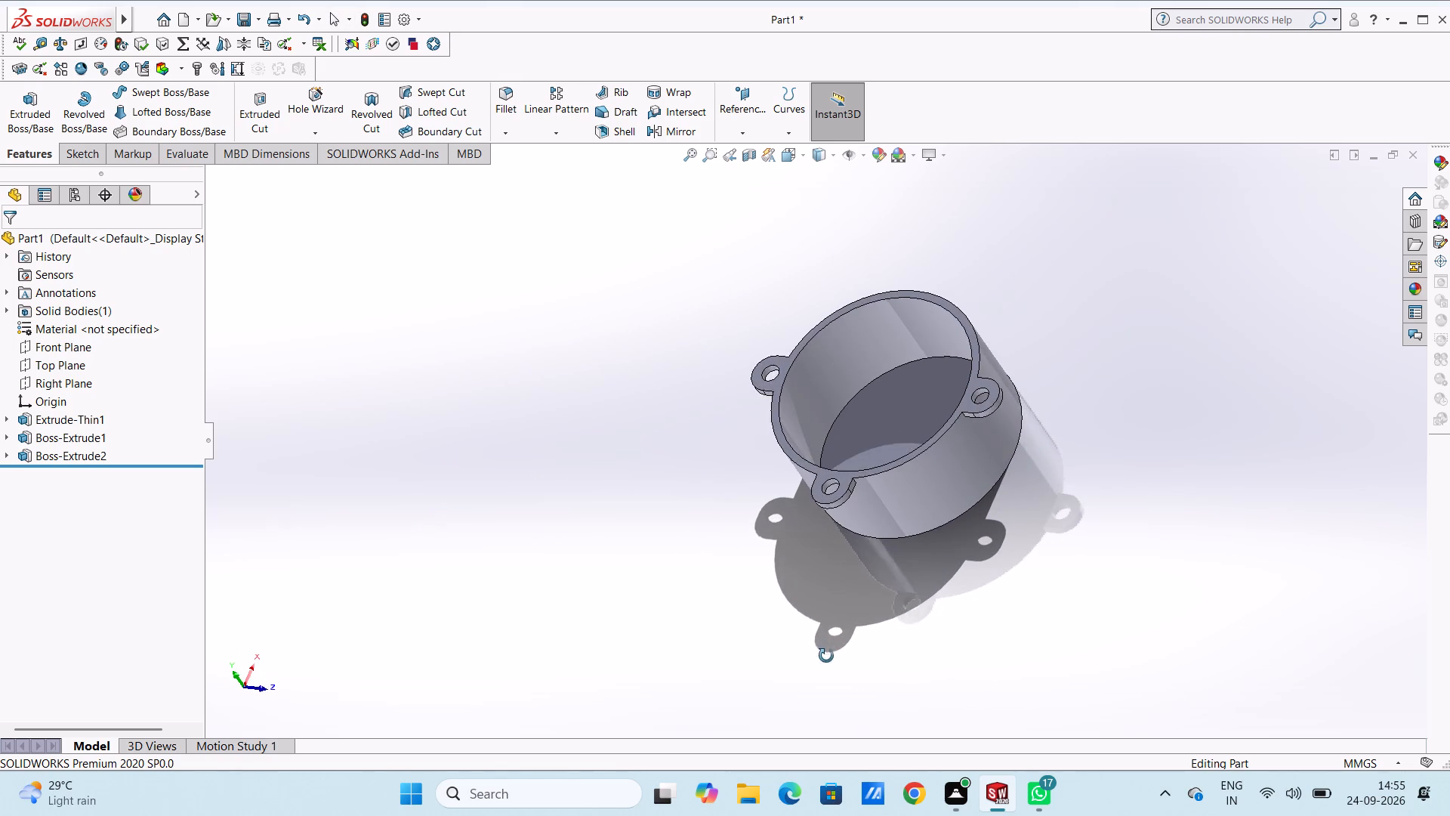
middle_click_drag(826, 656, 827, 657)
key("ctrl+5")
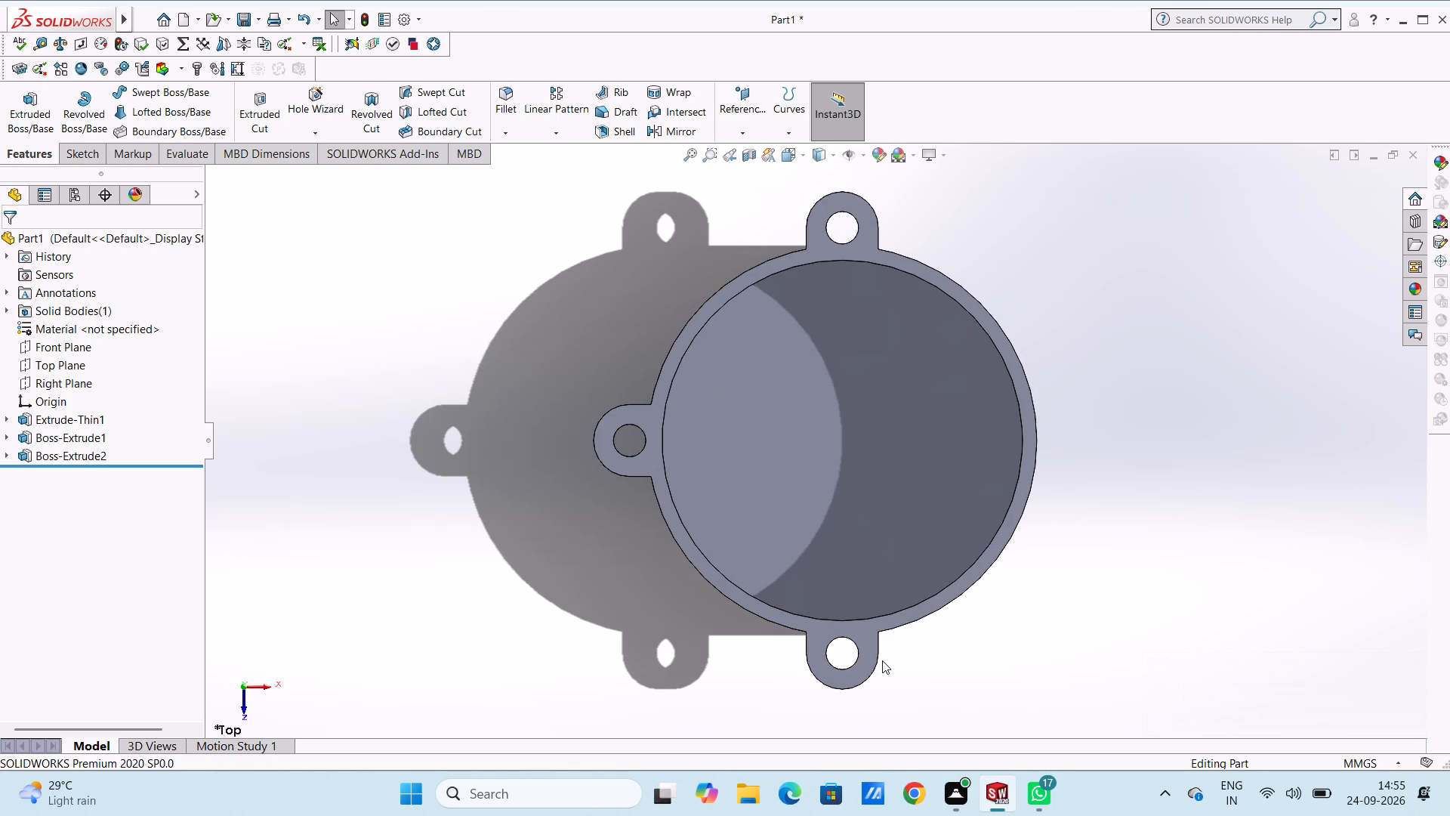
scroll(882, 660, "up", 4)
scroll(1139, 505, "up", 2)
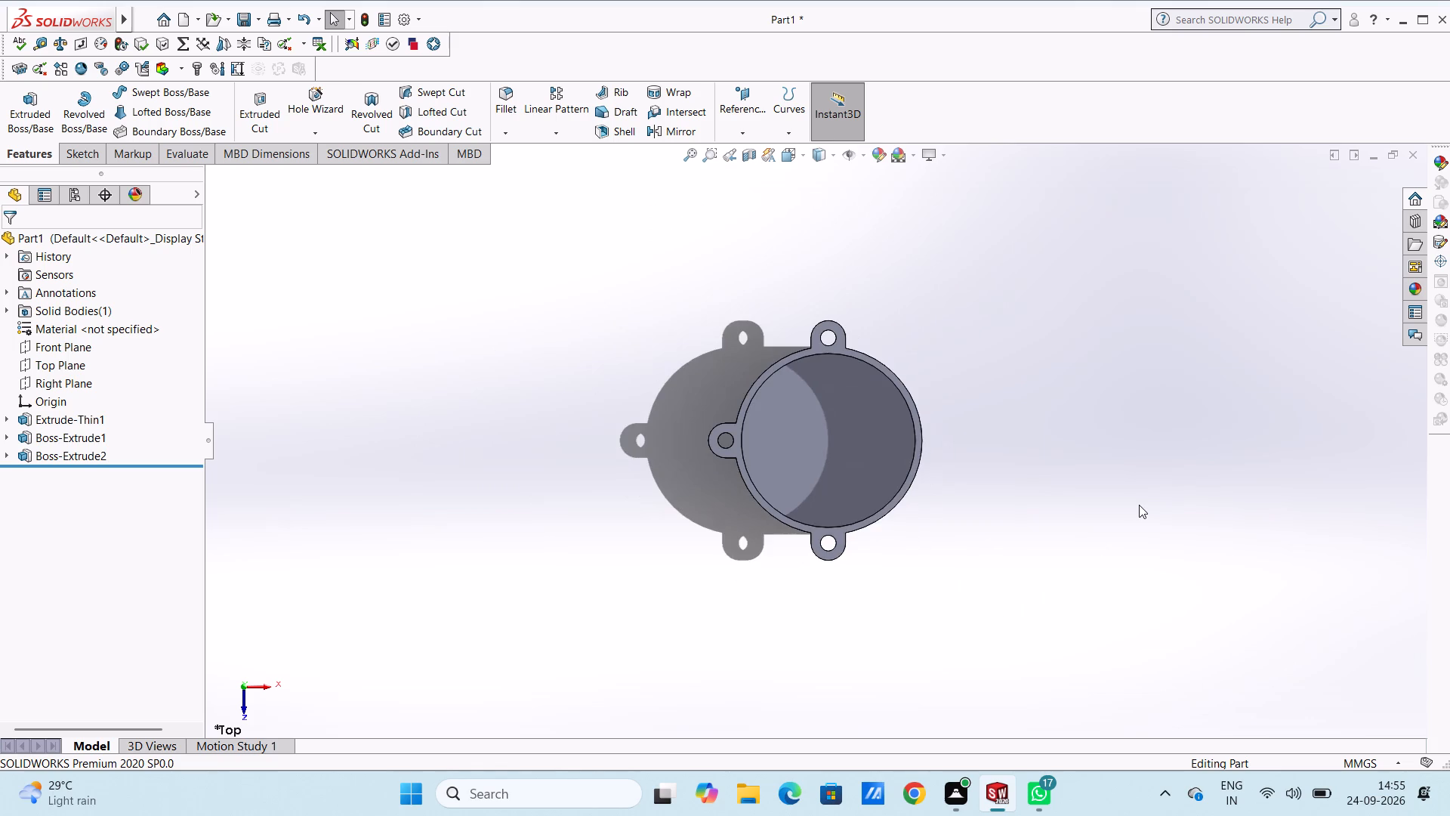
scroll(1143, 405, "down", 2)
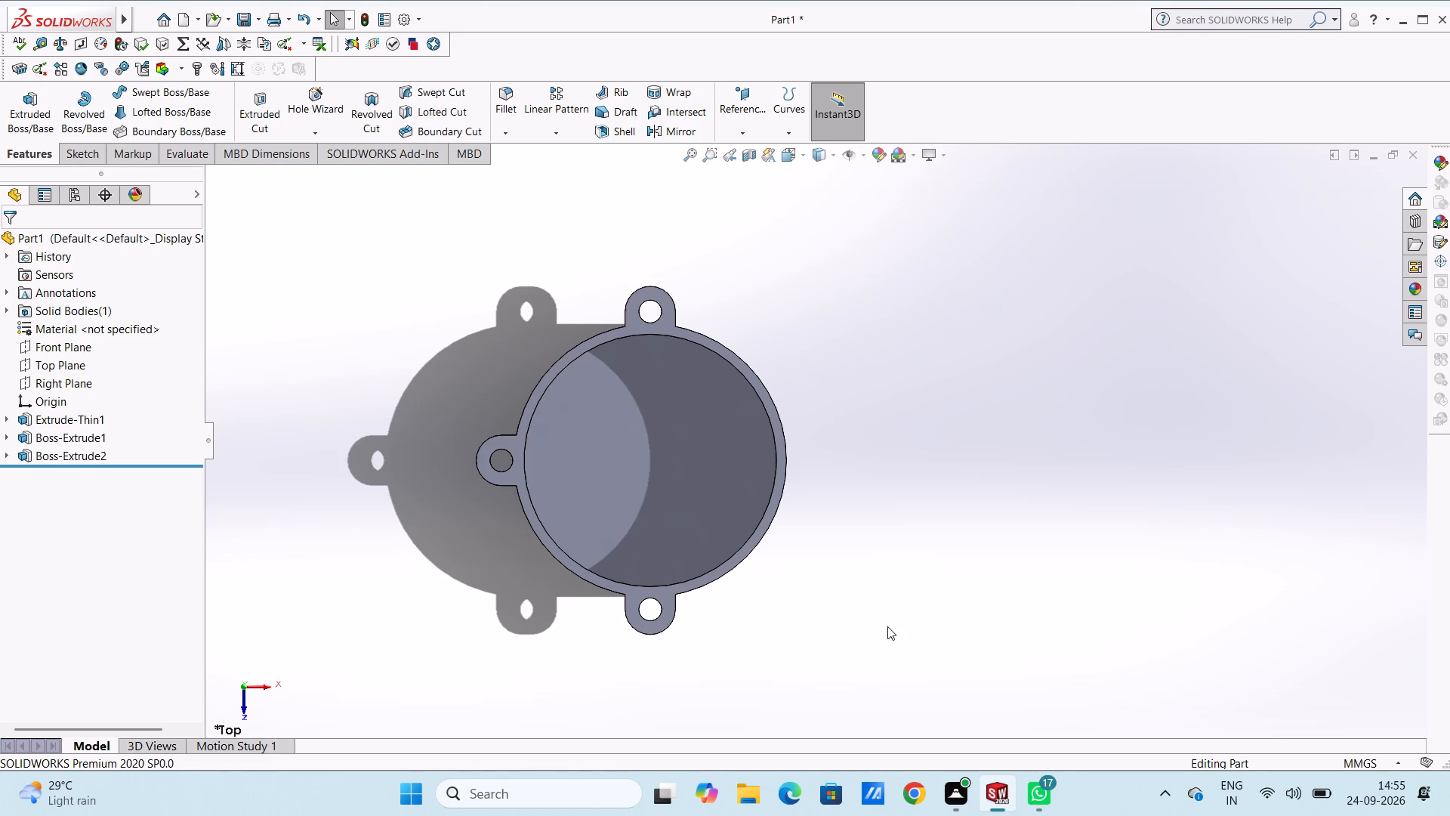
scroll(884, 624, "up", 2)
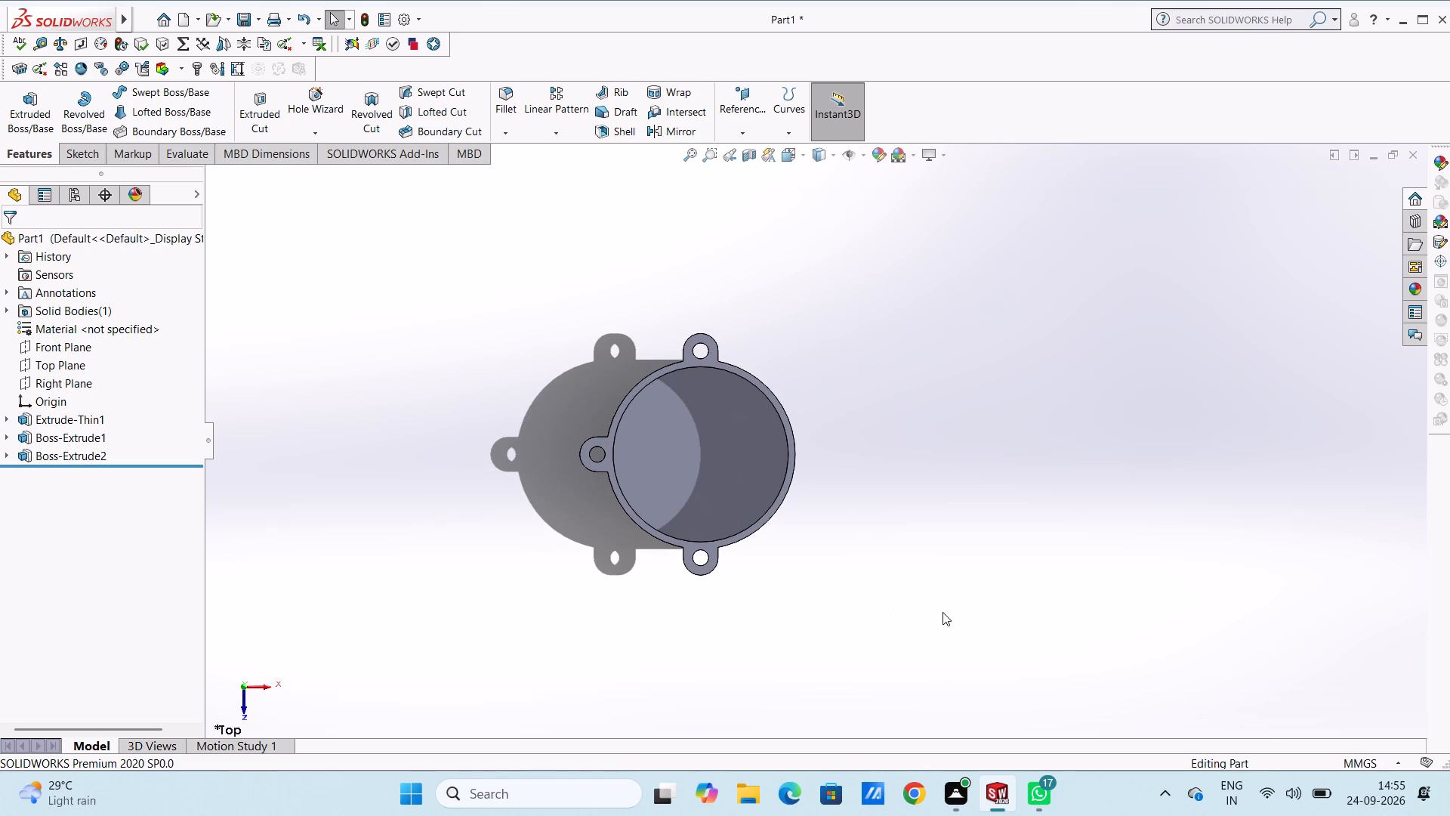
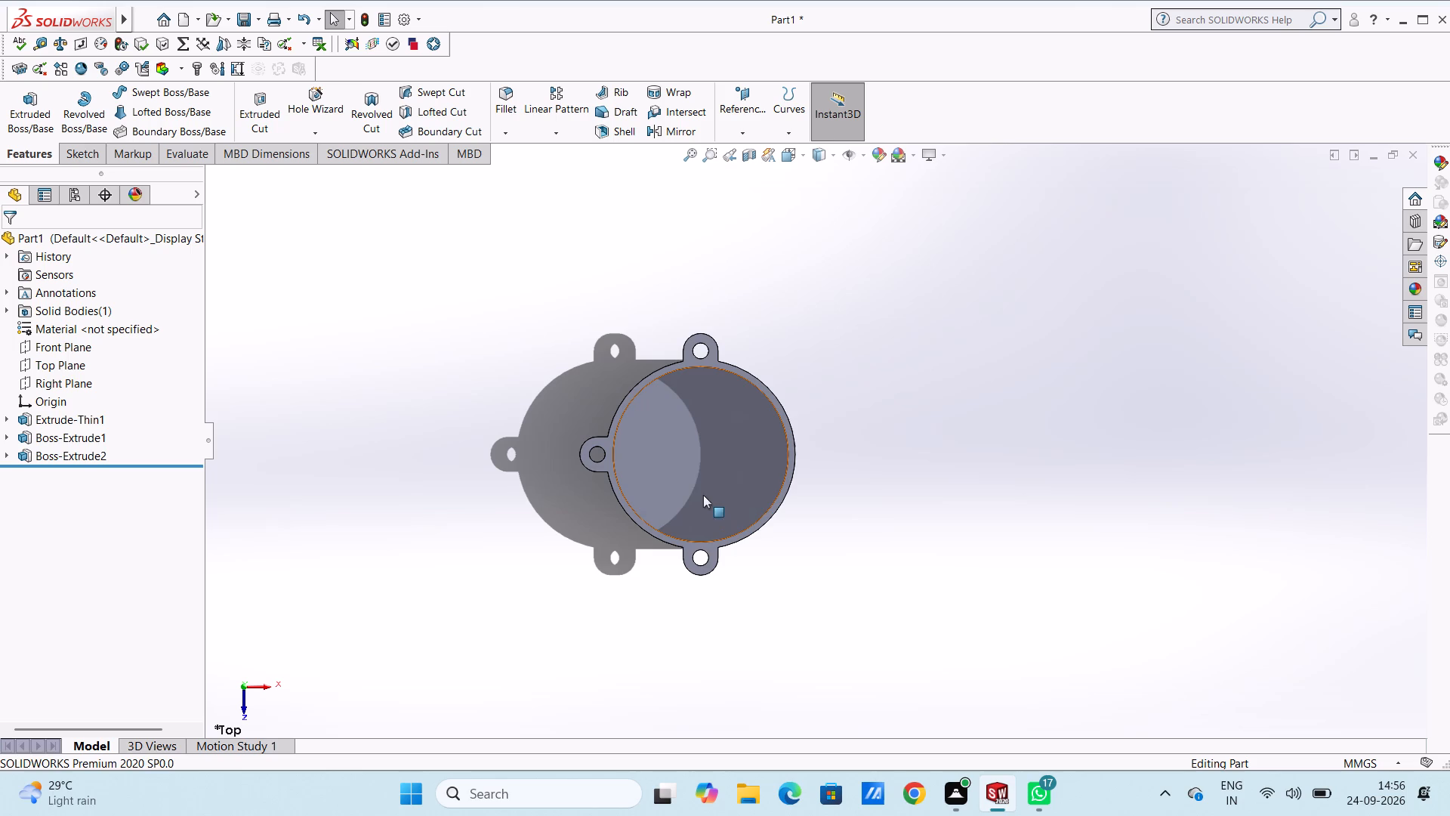
On the cup's inner bottom face, sketch a circle of 22.5 mm radius centred on the origin.
left_click(696, 453)
left_click(766, 415)
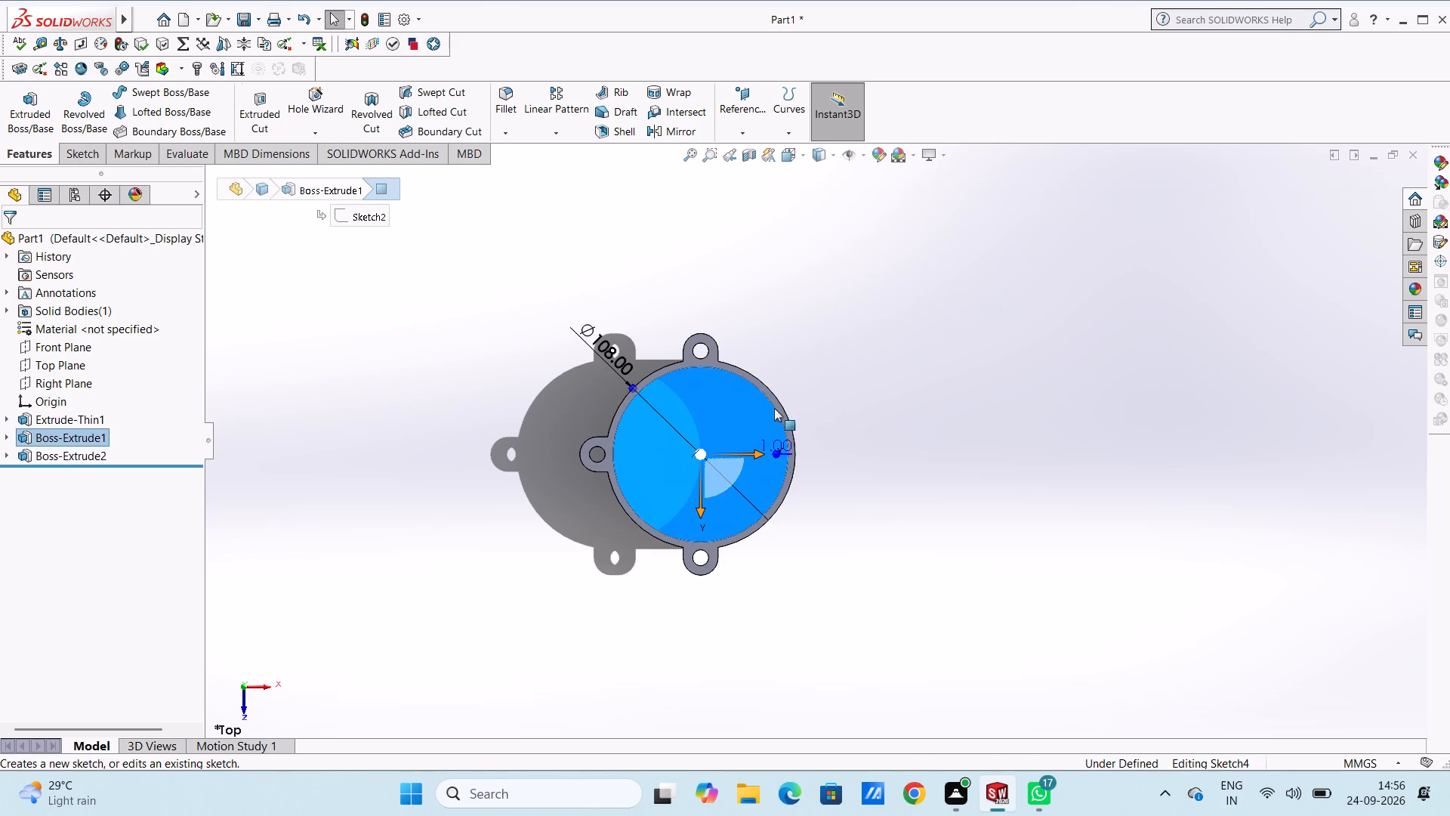
left_click(840, 376)
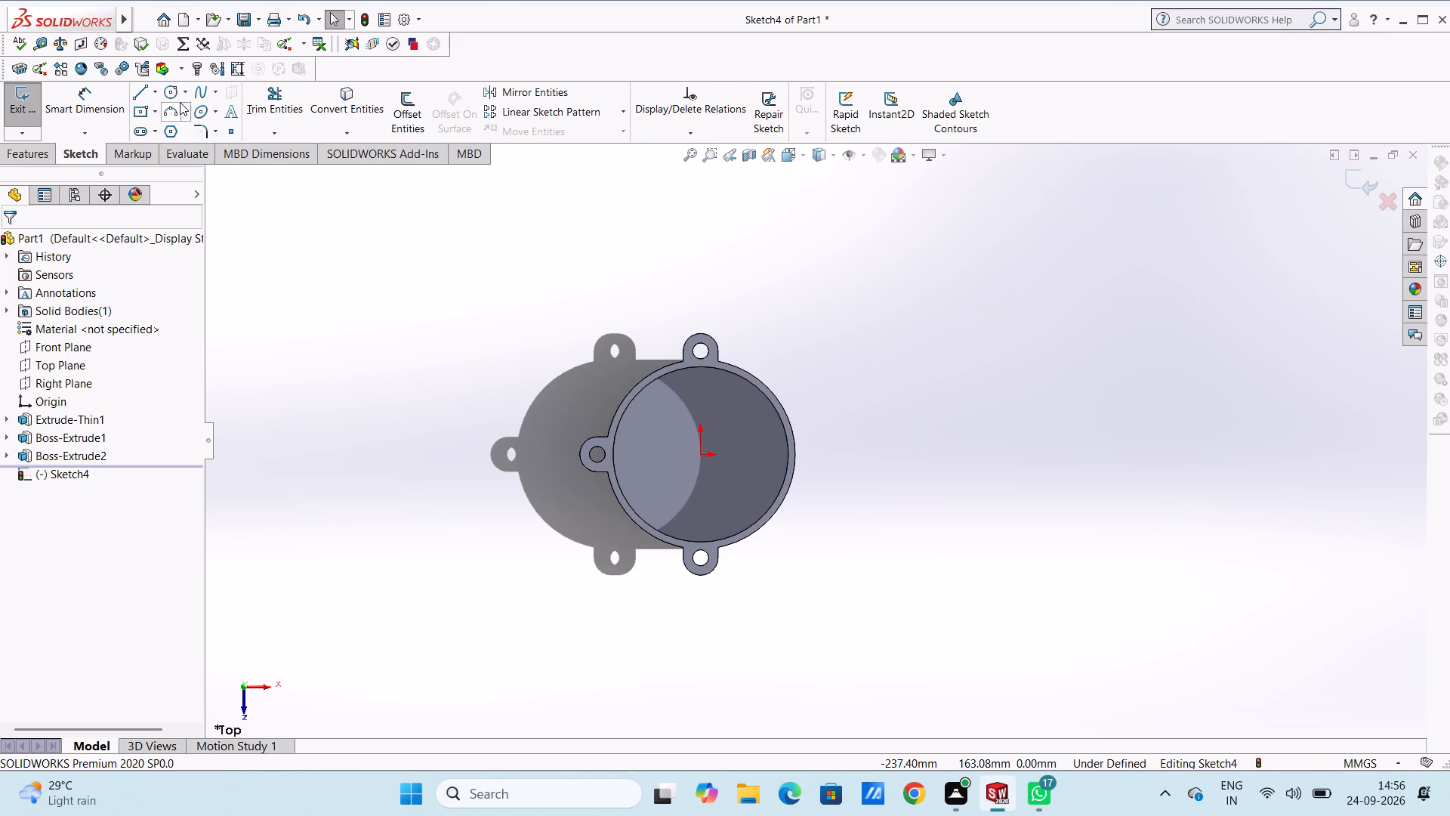
left_click(174, 94)
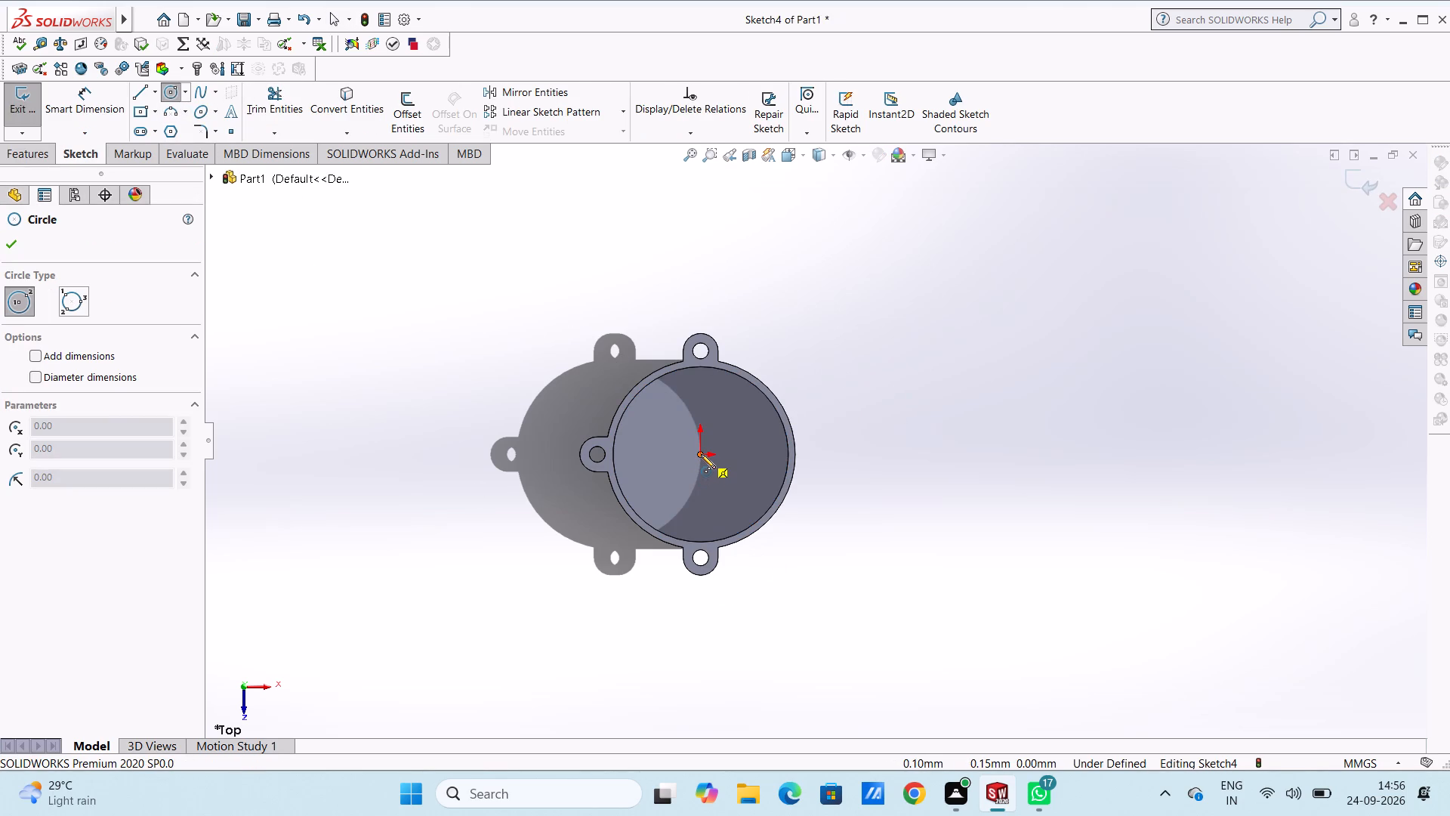
left_click(701, 454)
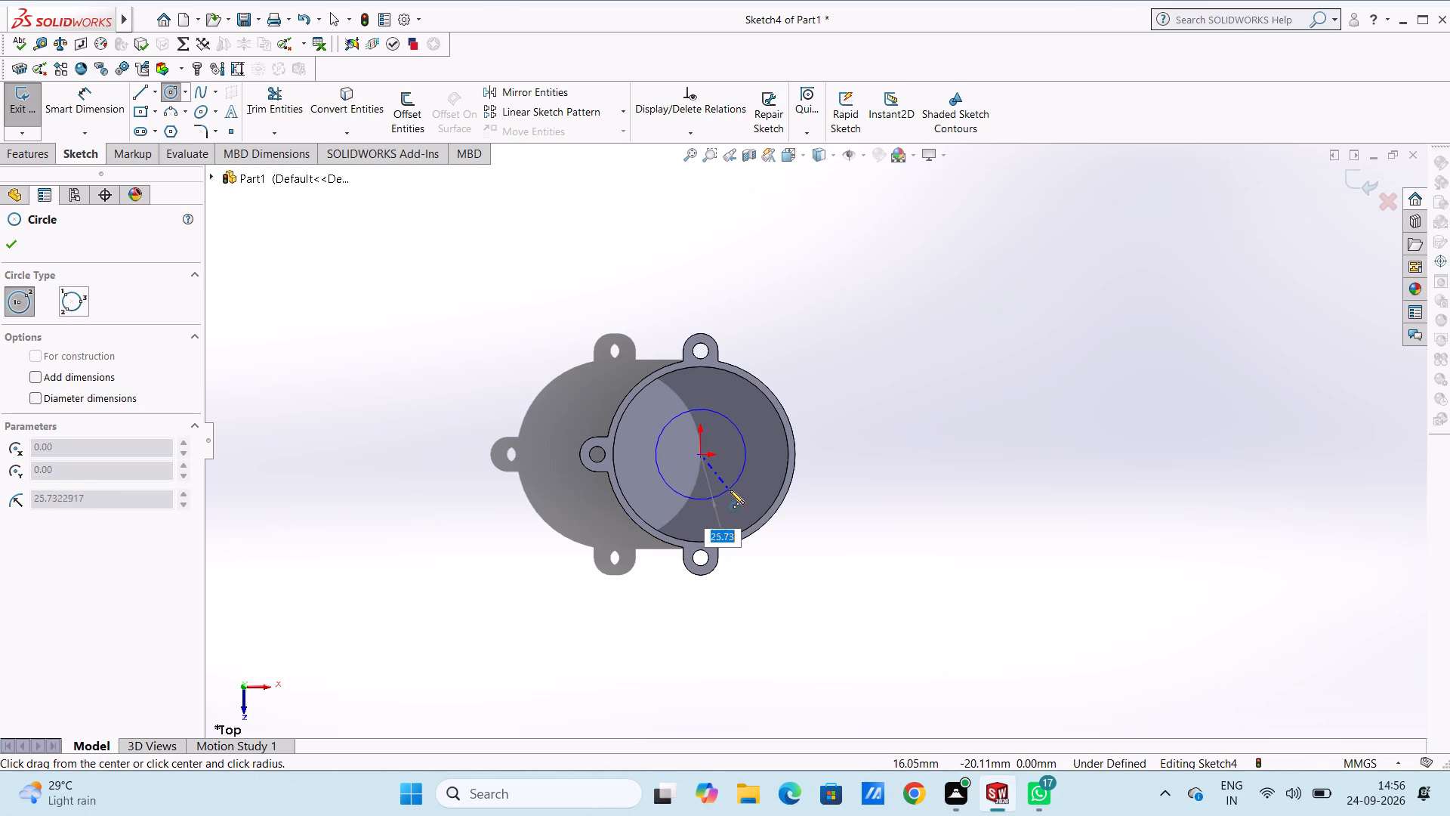
type("22.5")
key("Return")
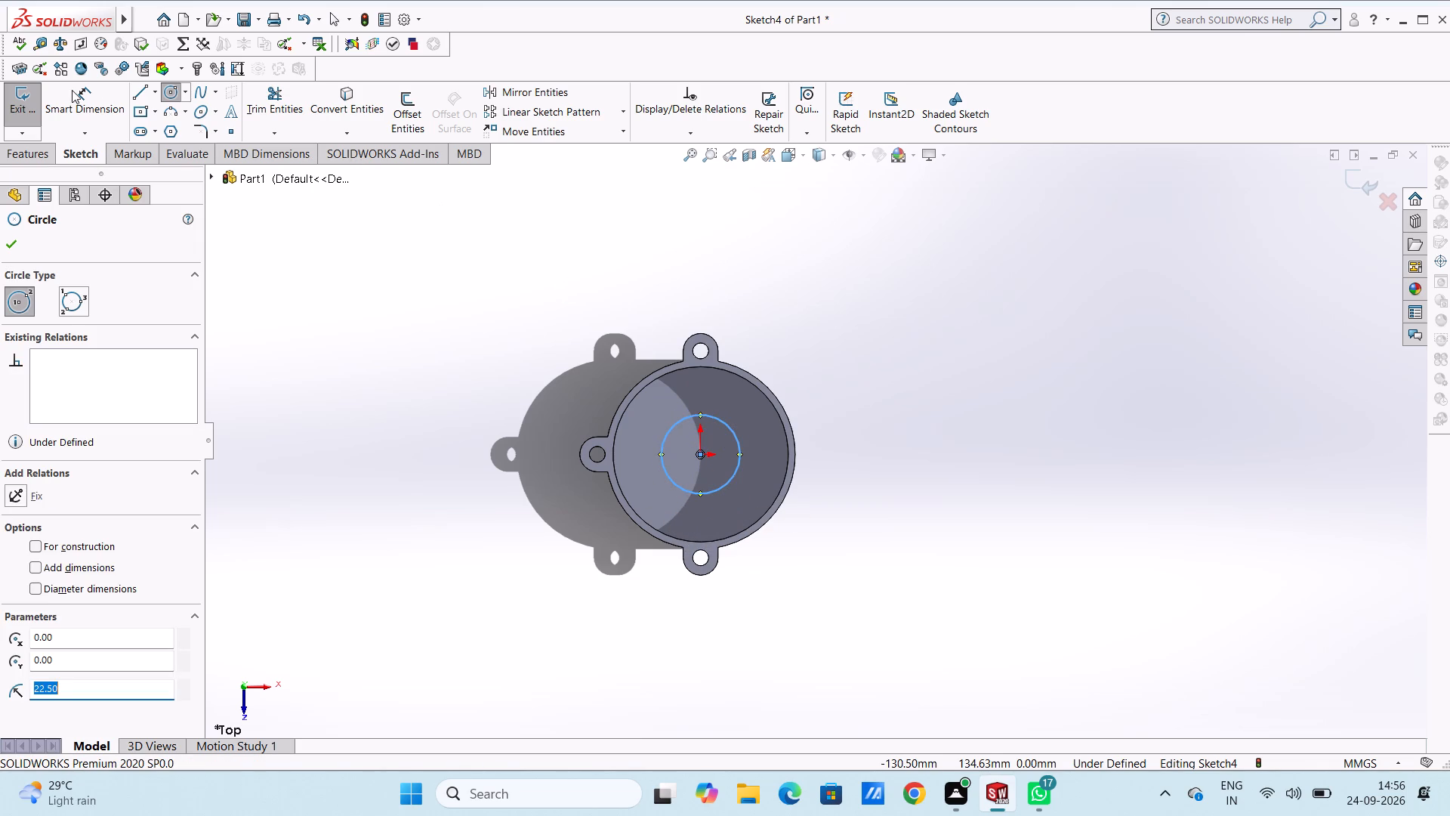
Dimension the bottom circle's diameter as 45 mm.
left_click(105, 94)
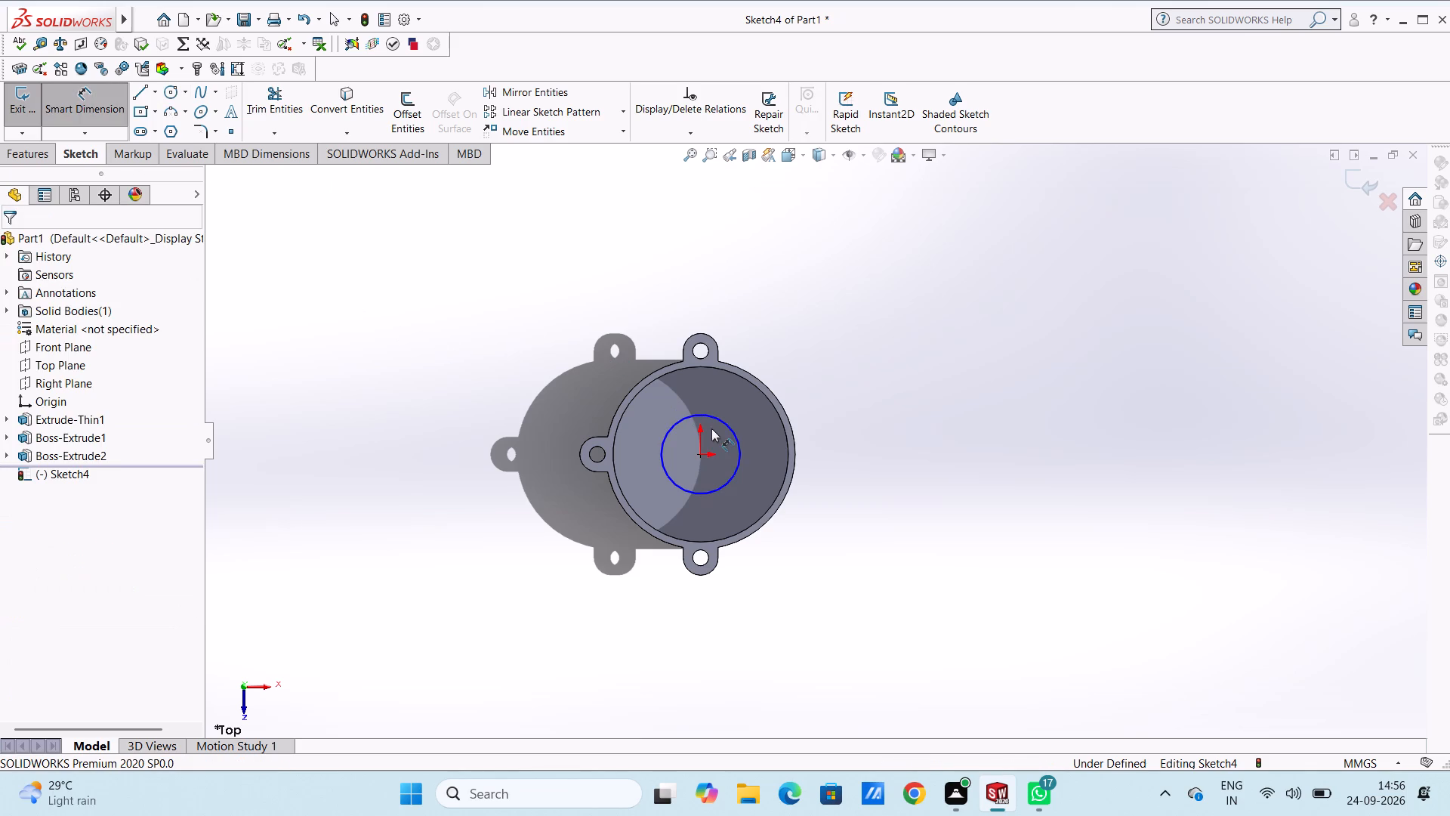
left_click(717, 419)
left_click(959, 295)
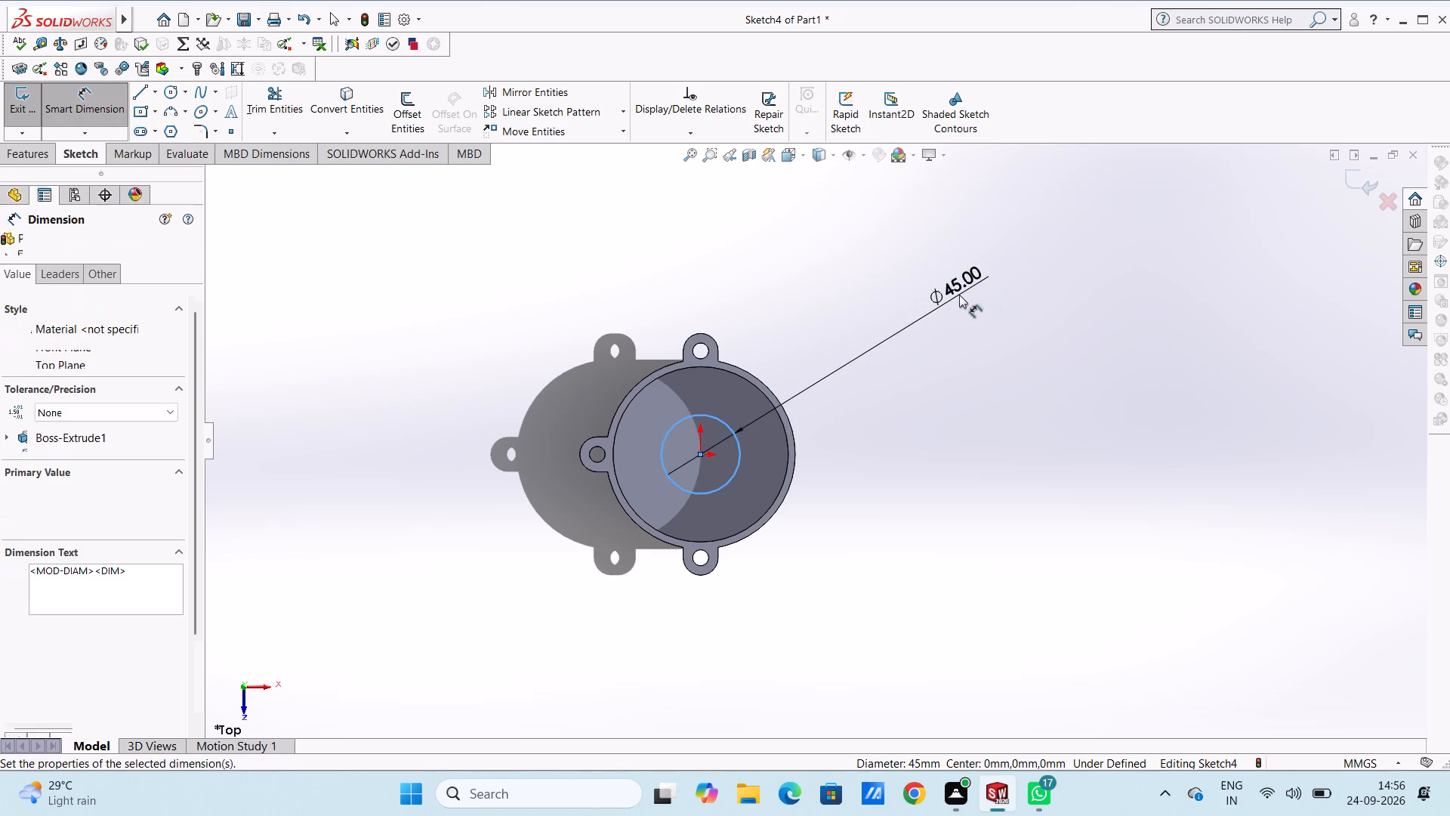
left_click(893, 273)
left_click(826, 285)
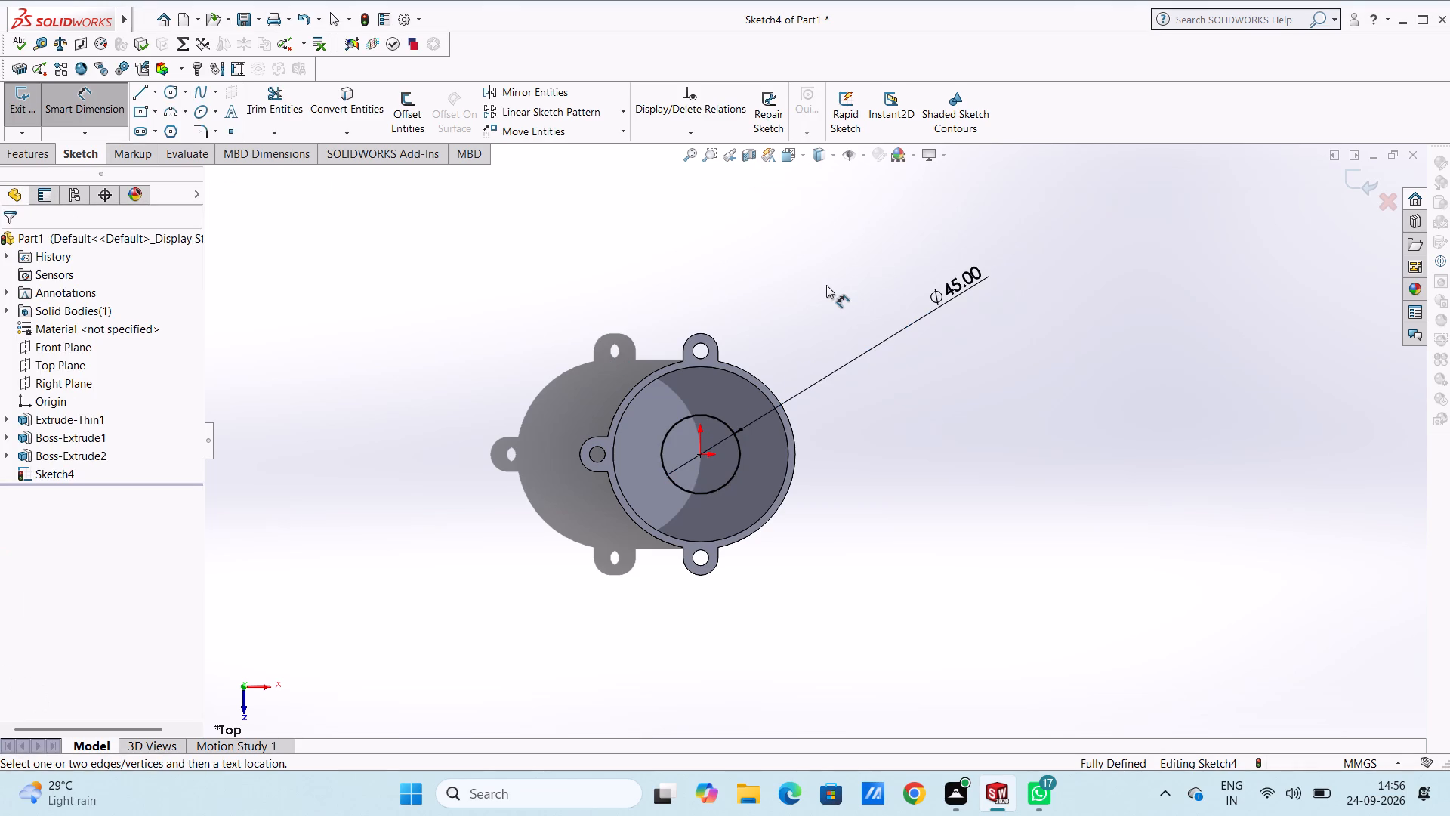
key("Escape")
key("Escape")
Extrude-cut the 45 mm circle through the cup's bottom with a blind depth of 4 mm.
left_click(22, 156)
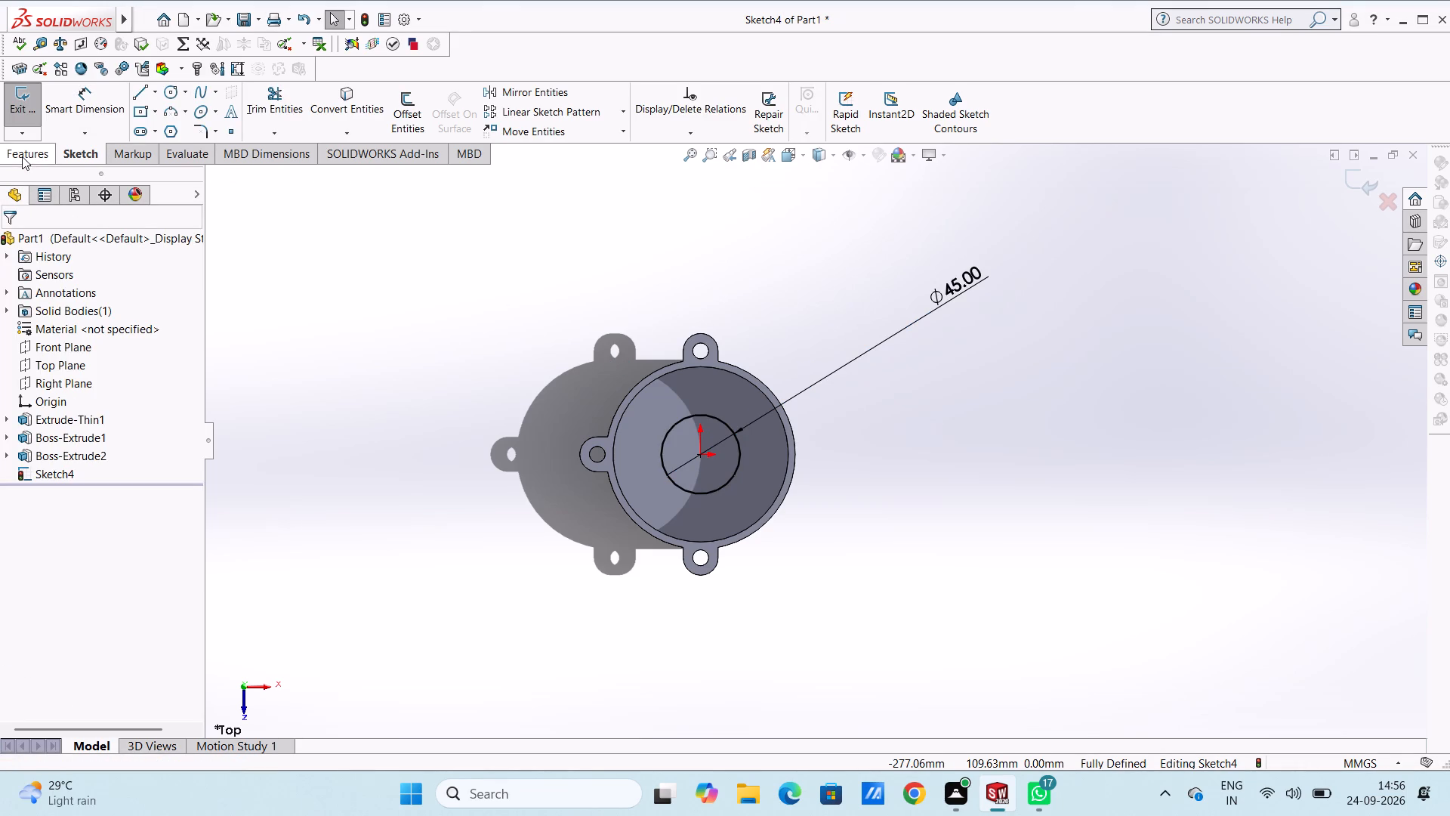
left_click(267, 104)
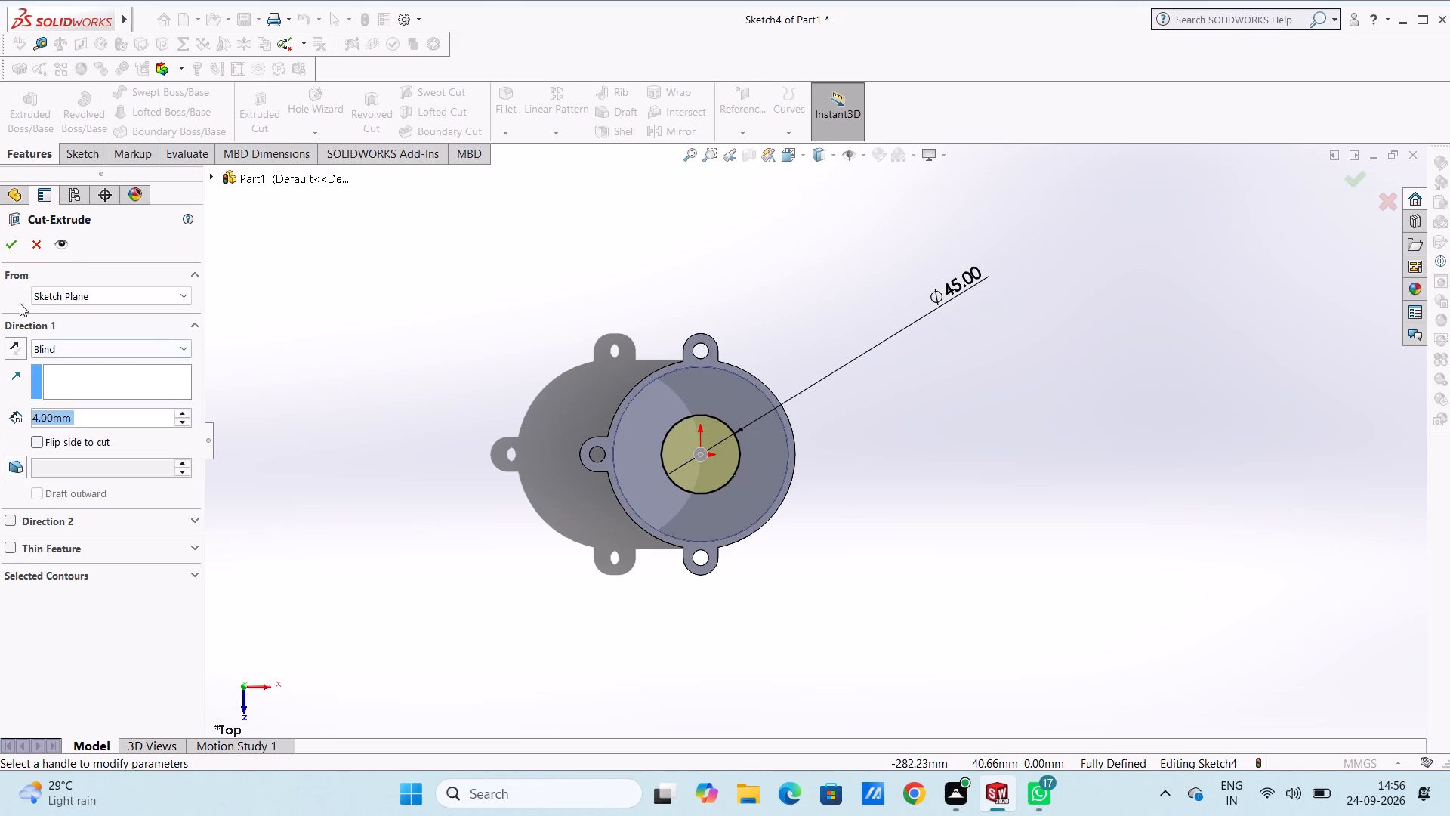
left_click(13, 240)
left_click(279, 304)
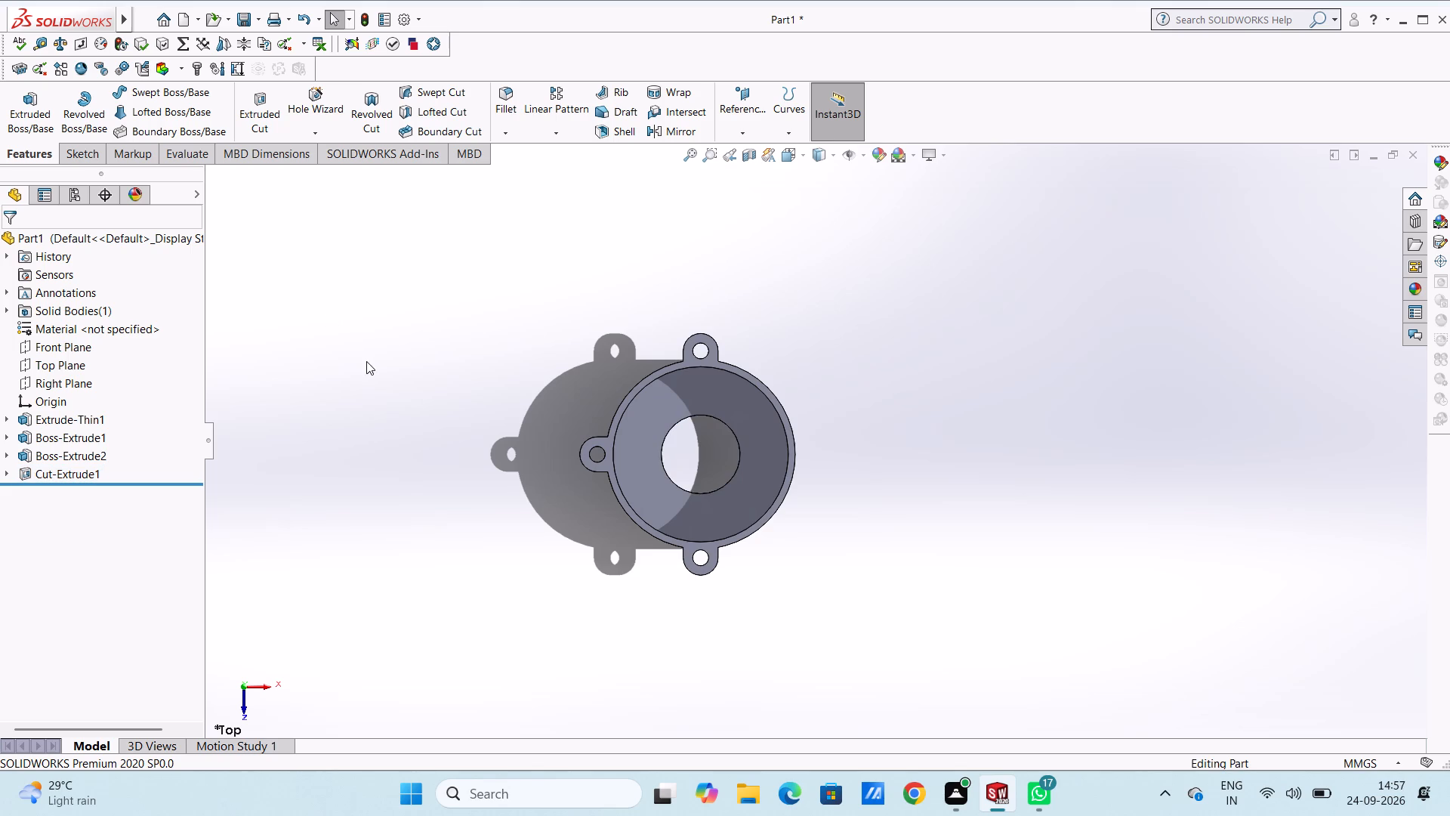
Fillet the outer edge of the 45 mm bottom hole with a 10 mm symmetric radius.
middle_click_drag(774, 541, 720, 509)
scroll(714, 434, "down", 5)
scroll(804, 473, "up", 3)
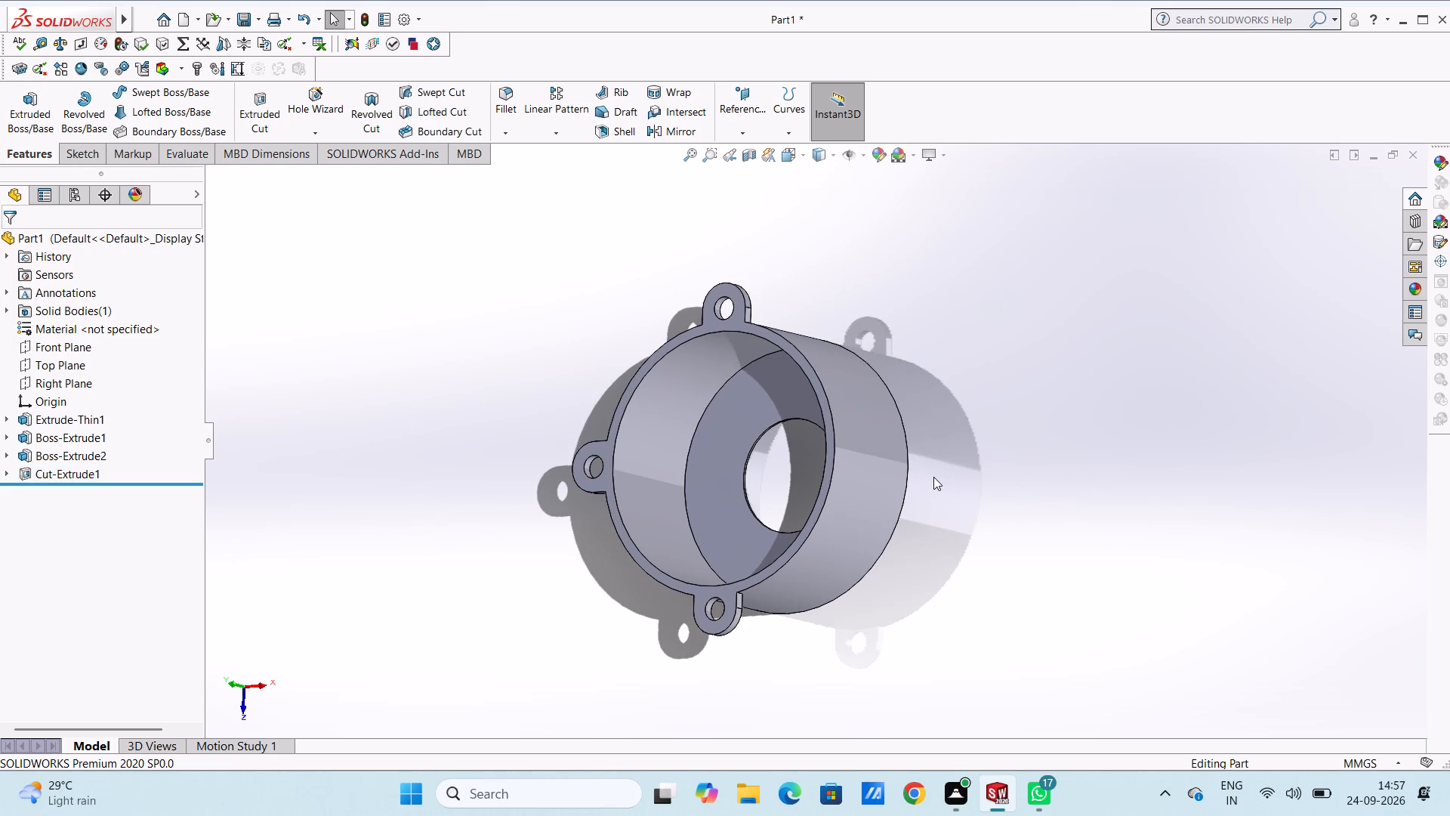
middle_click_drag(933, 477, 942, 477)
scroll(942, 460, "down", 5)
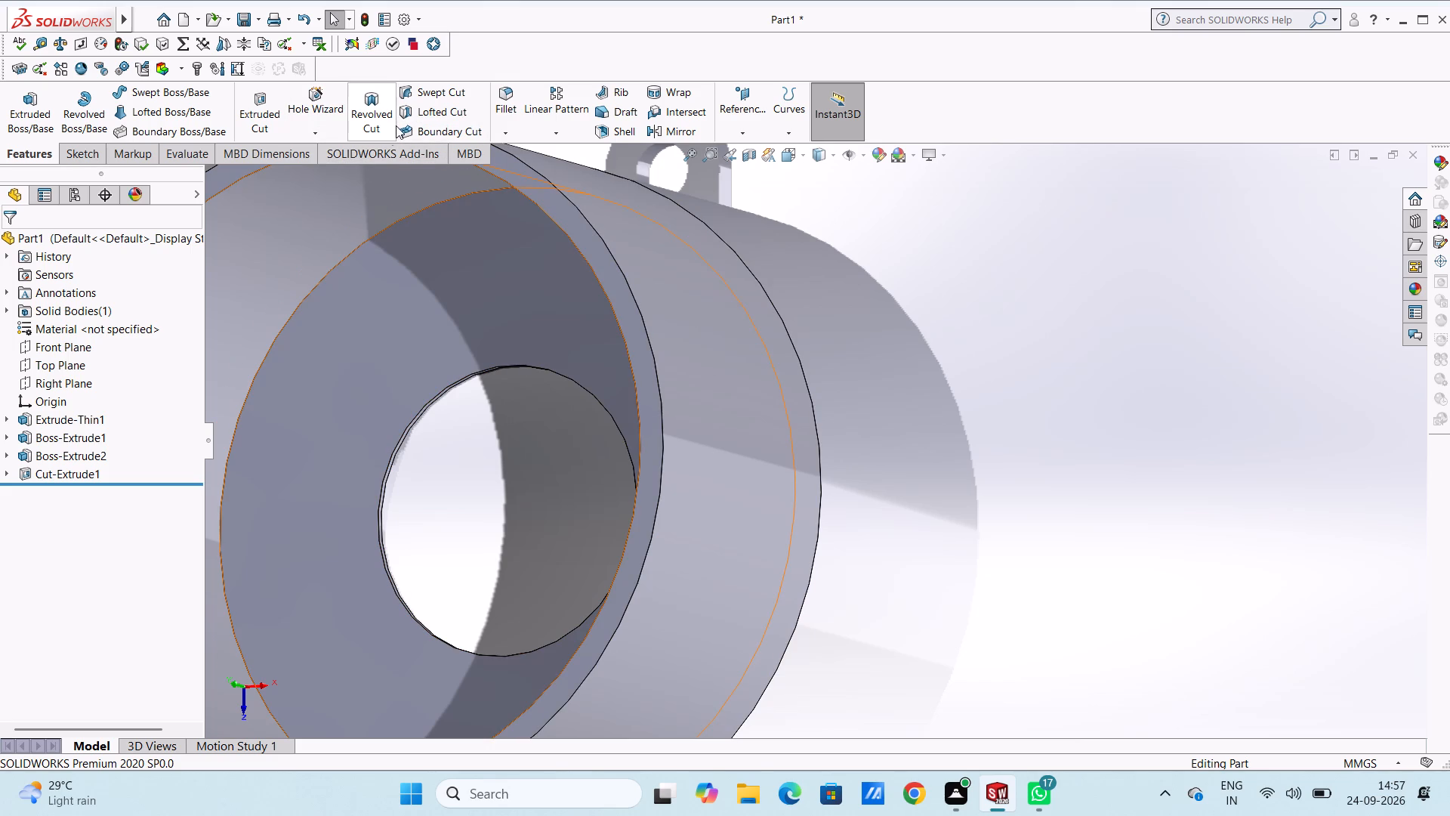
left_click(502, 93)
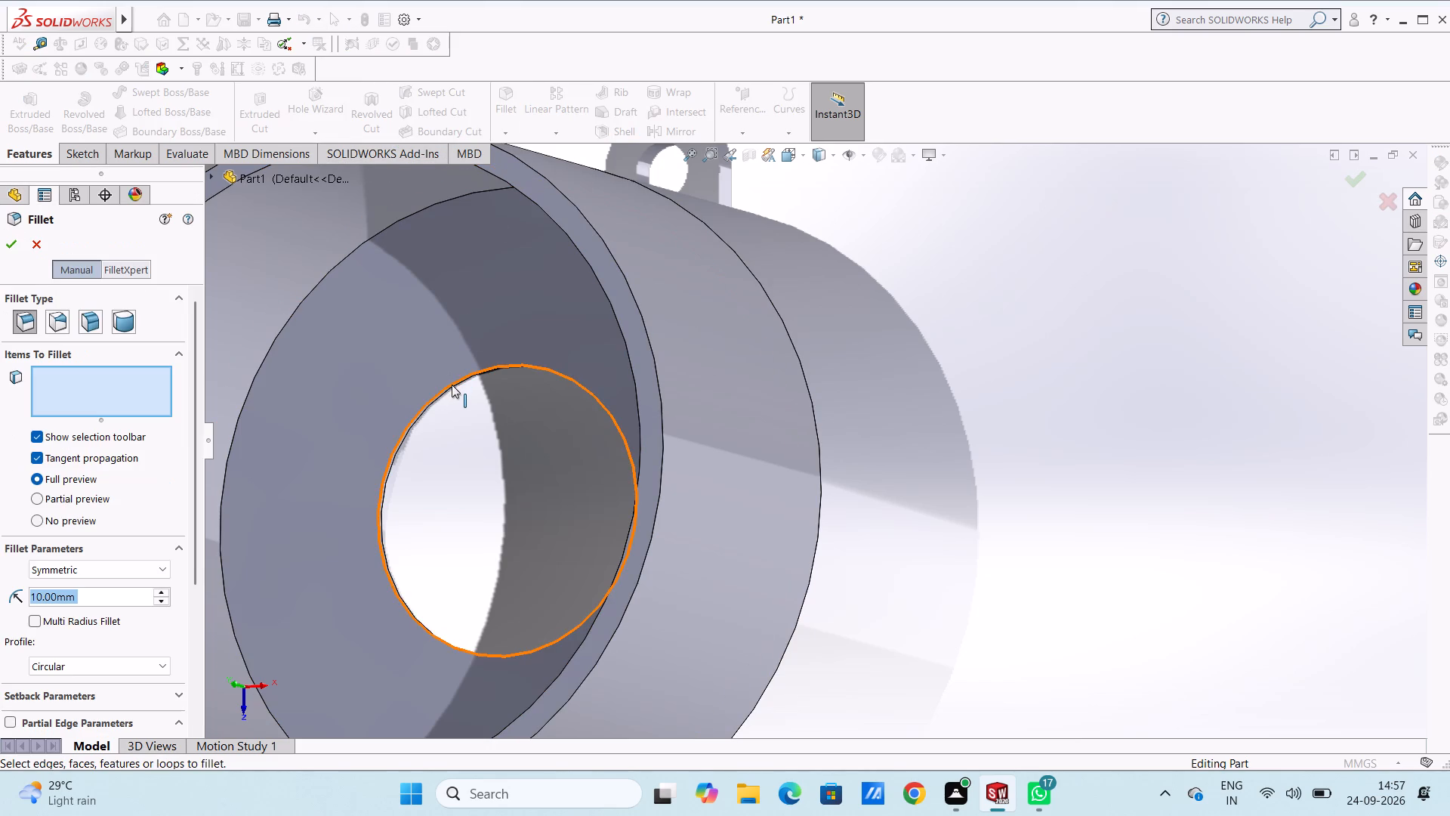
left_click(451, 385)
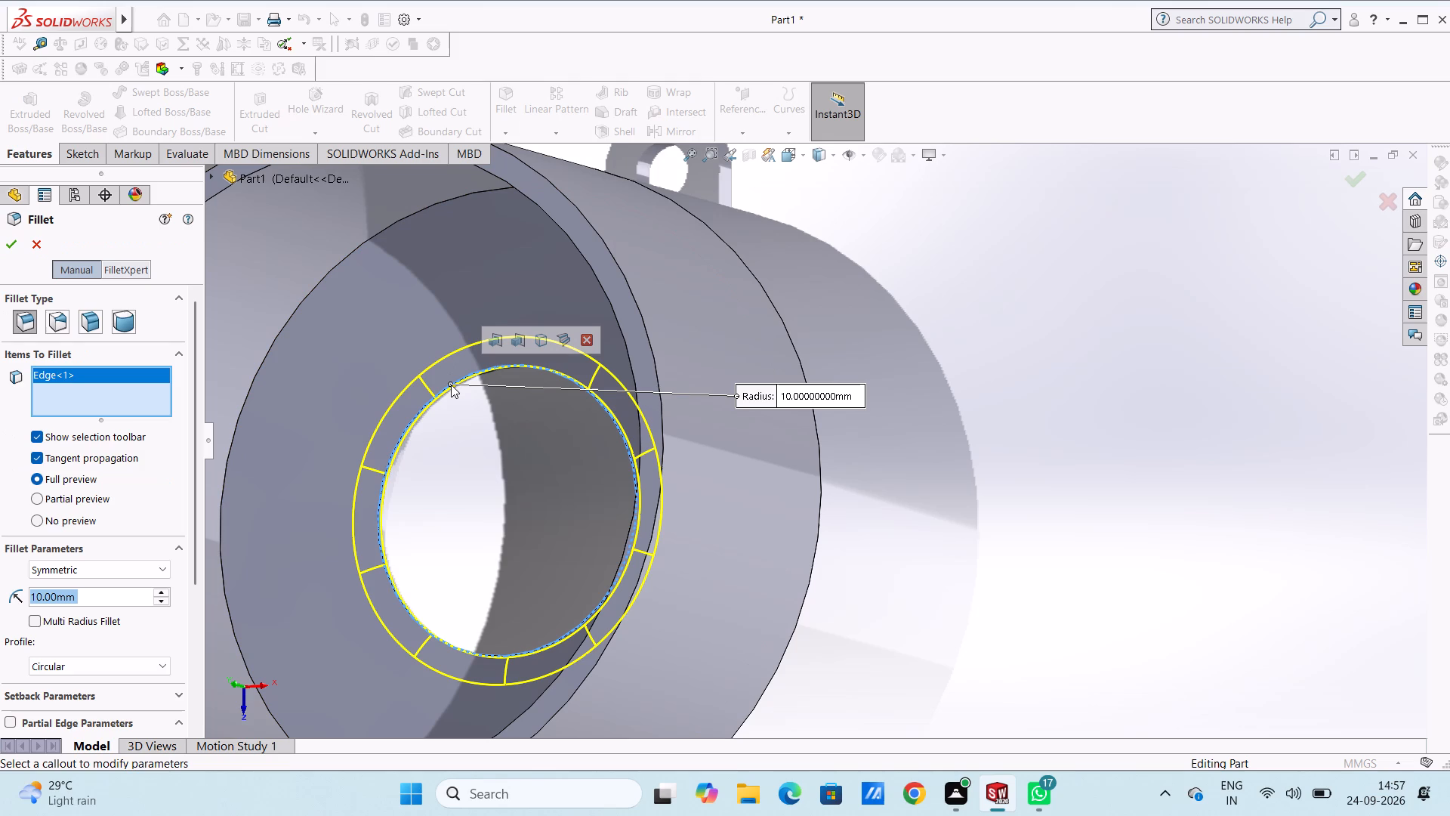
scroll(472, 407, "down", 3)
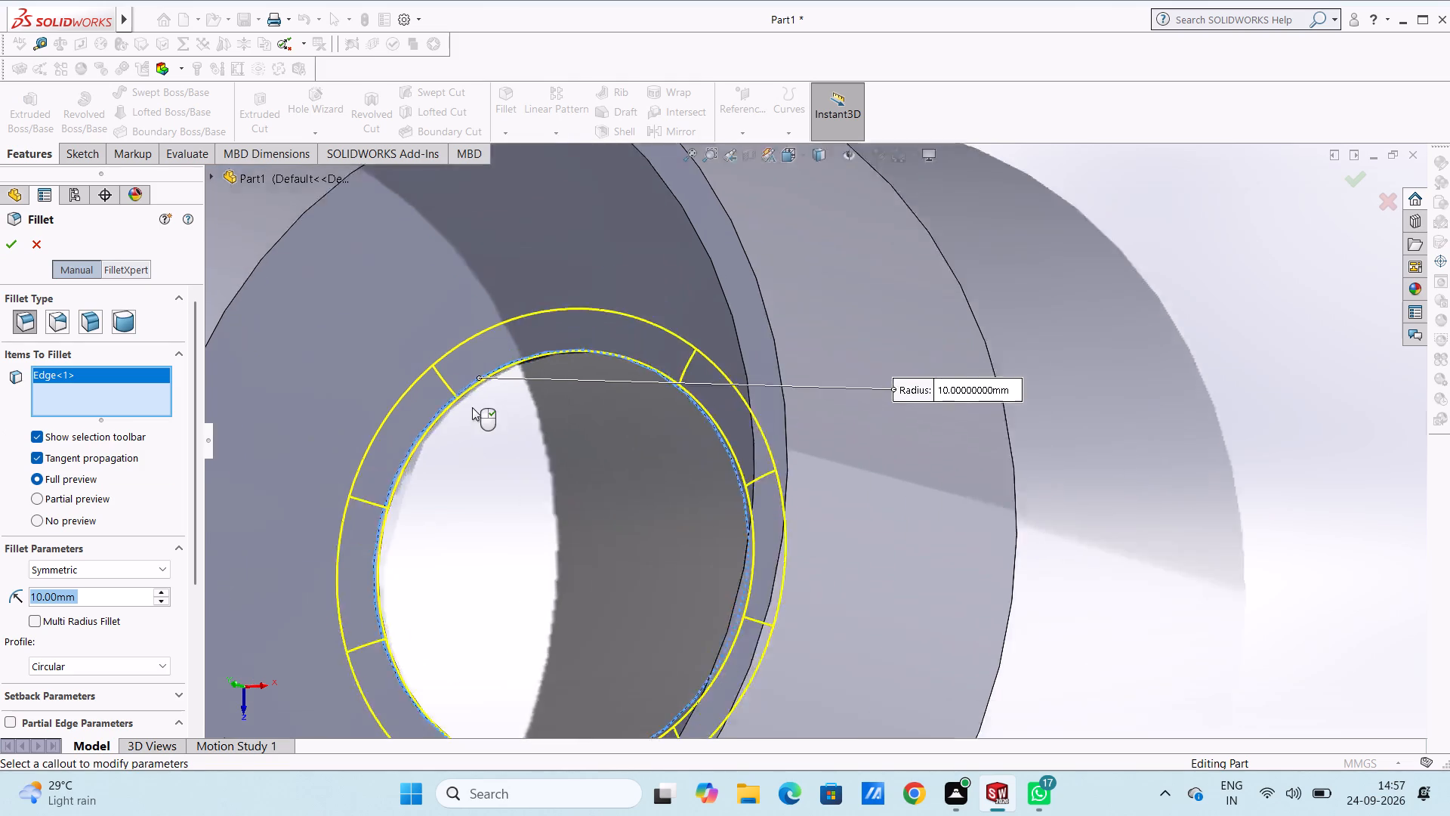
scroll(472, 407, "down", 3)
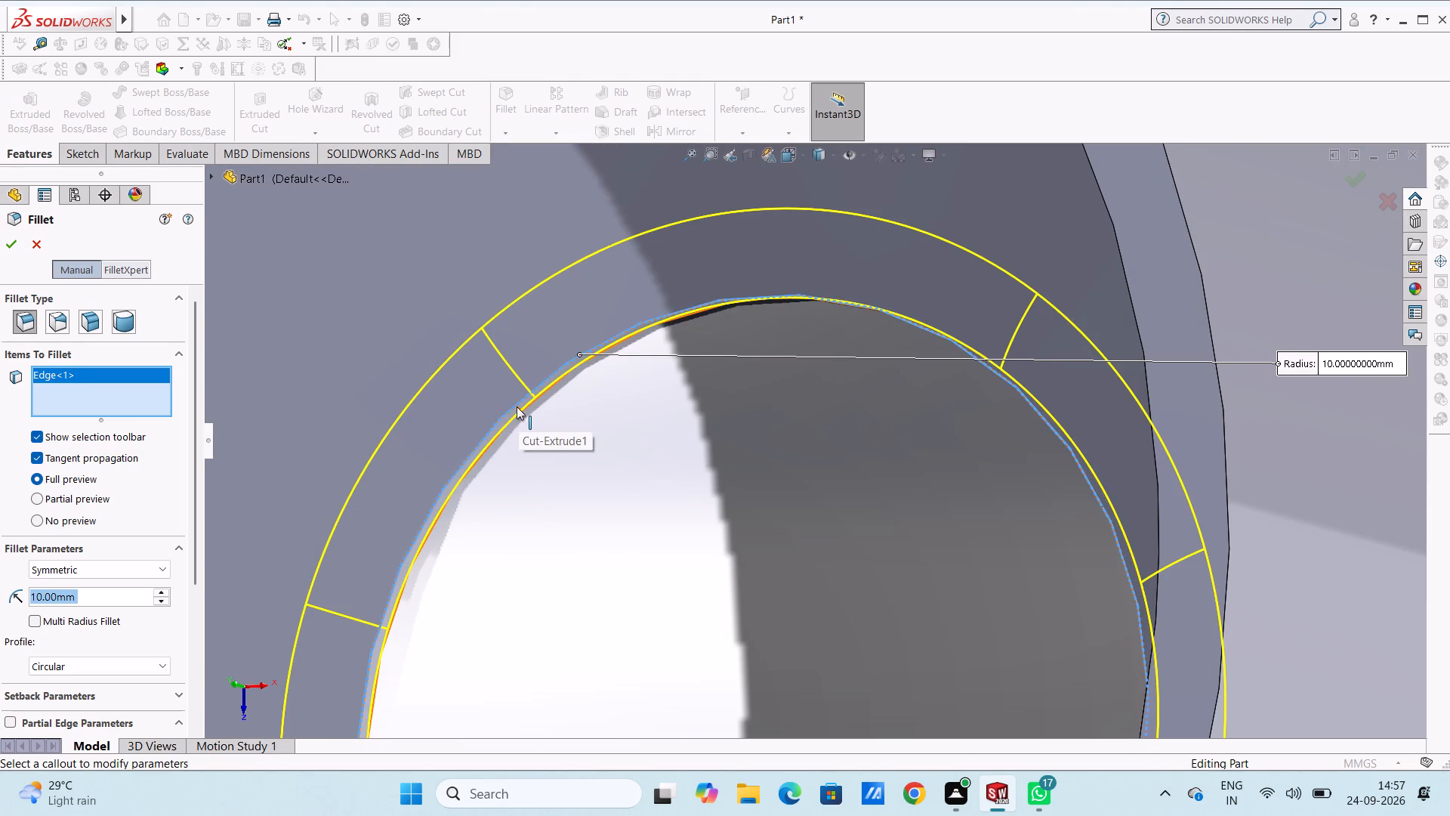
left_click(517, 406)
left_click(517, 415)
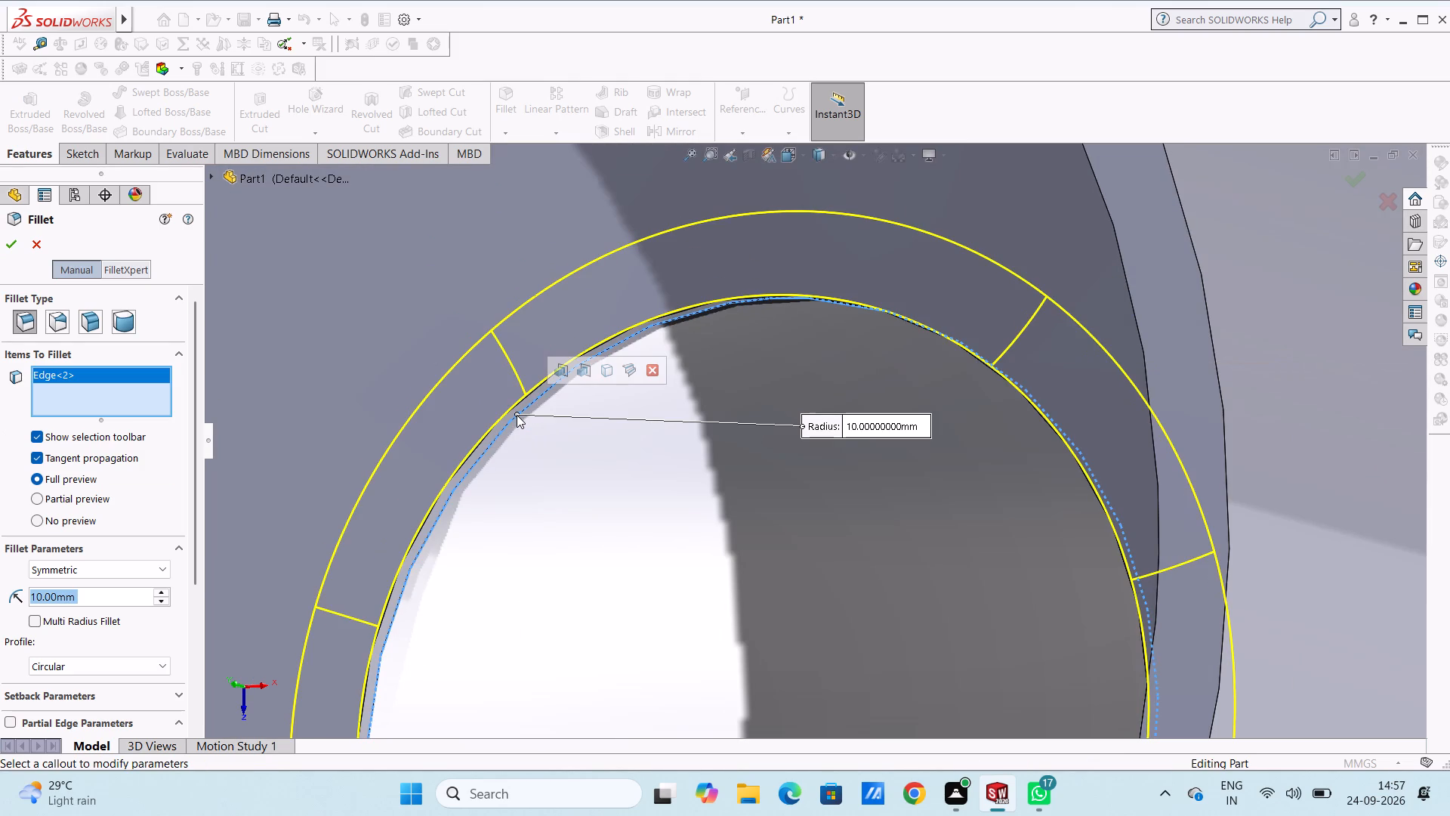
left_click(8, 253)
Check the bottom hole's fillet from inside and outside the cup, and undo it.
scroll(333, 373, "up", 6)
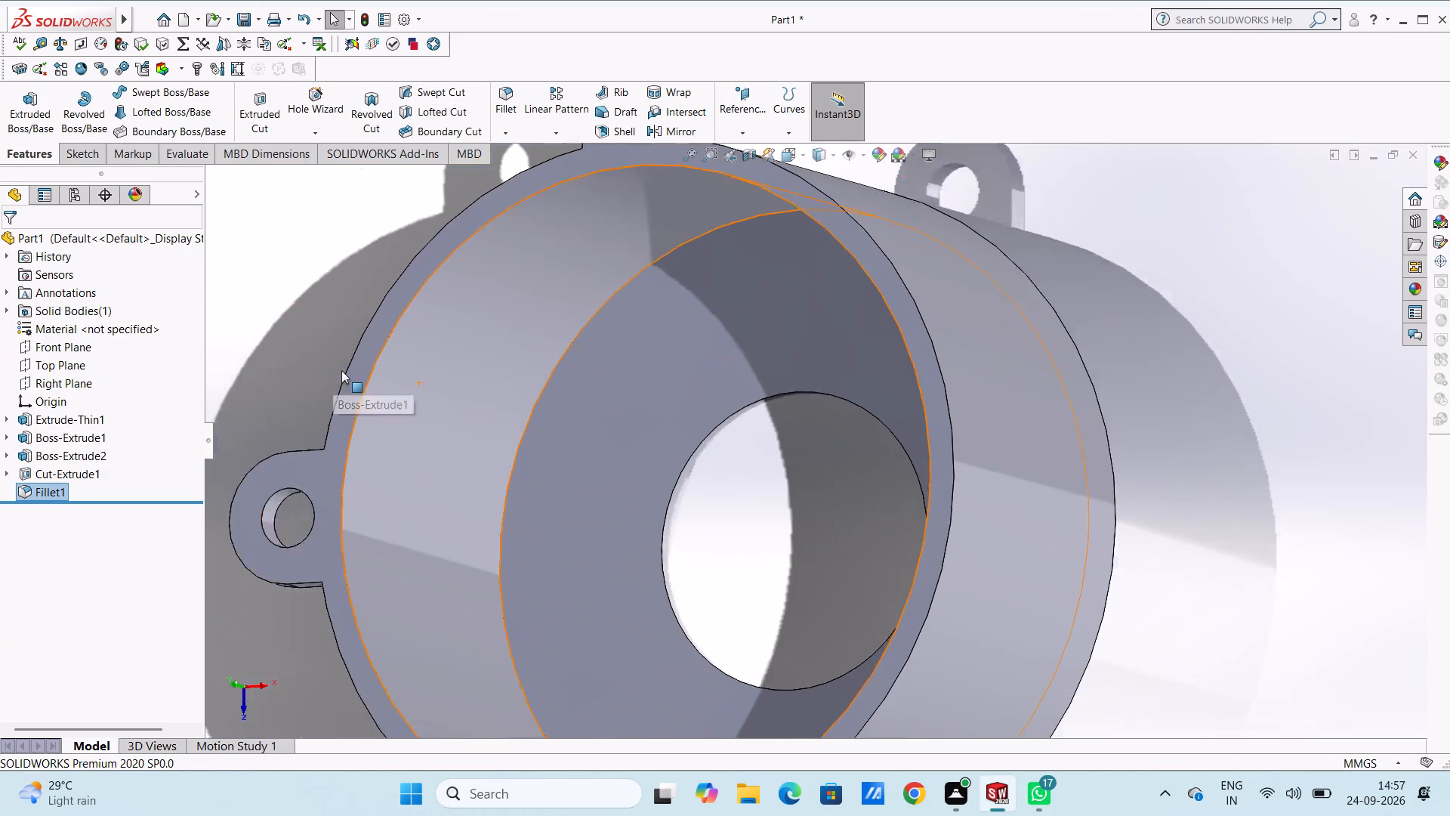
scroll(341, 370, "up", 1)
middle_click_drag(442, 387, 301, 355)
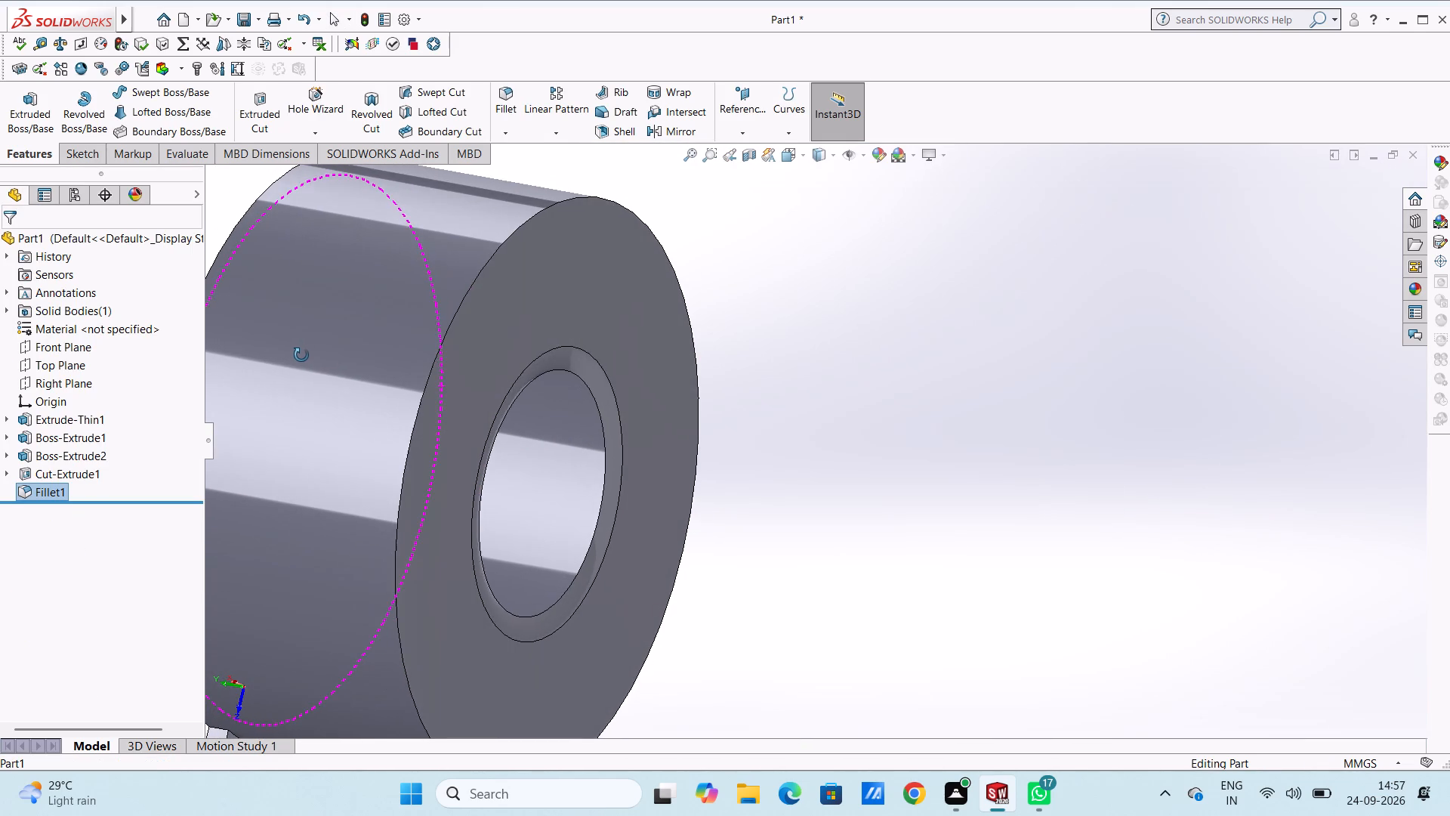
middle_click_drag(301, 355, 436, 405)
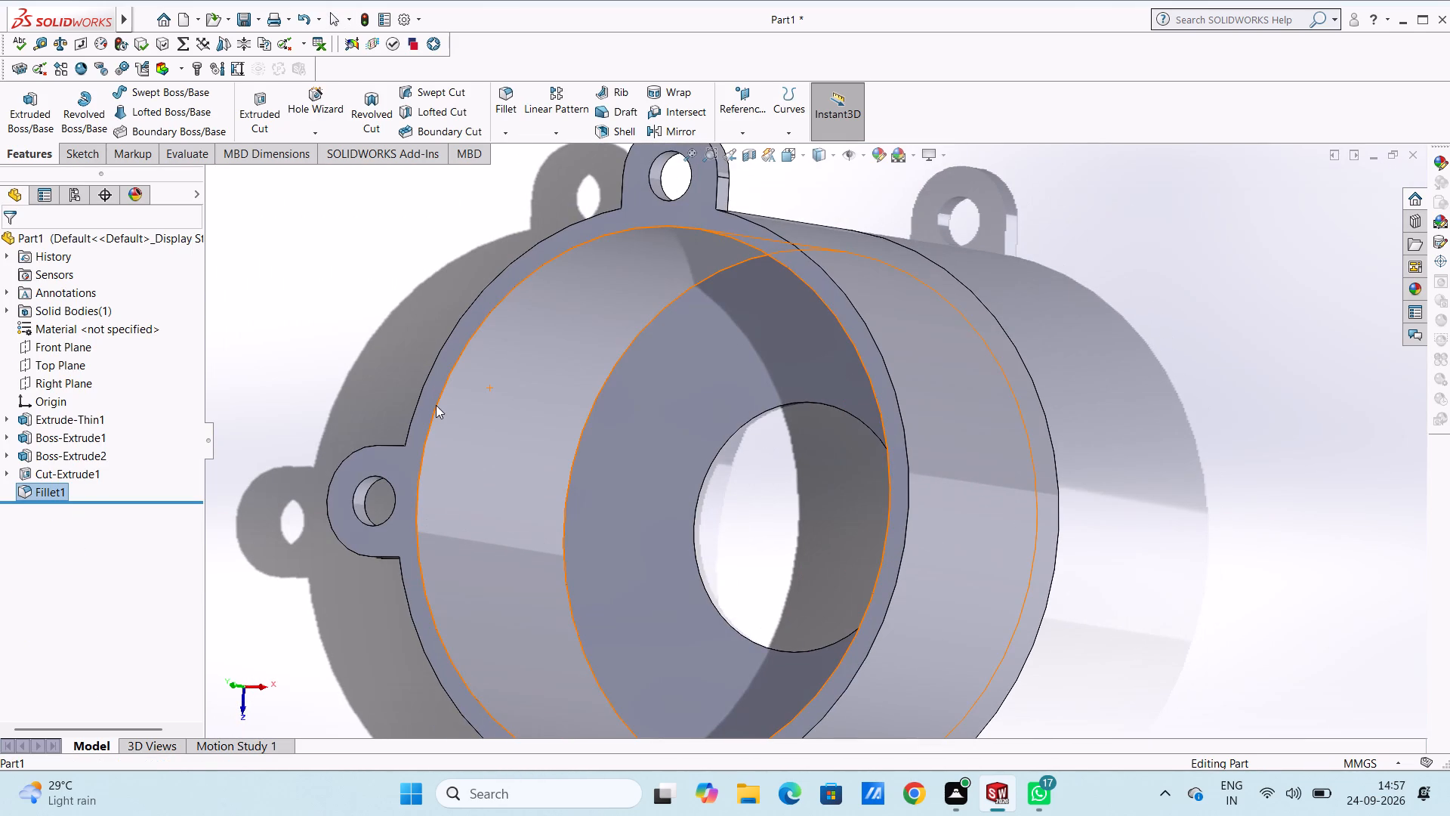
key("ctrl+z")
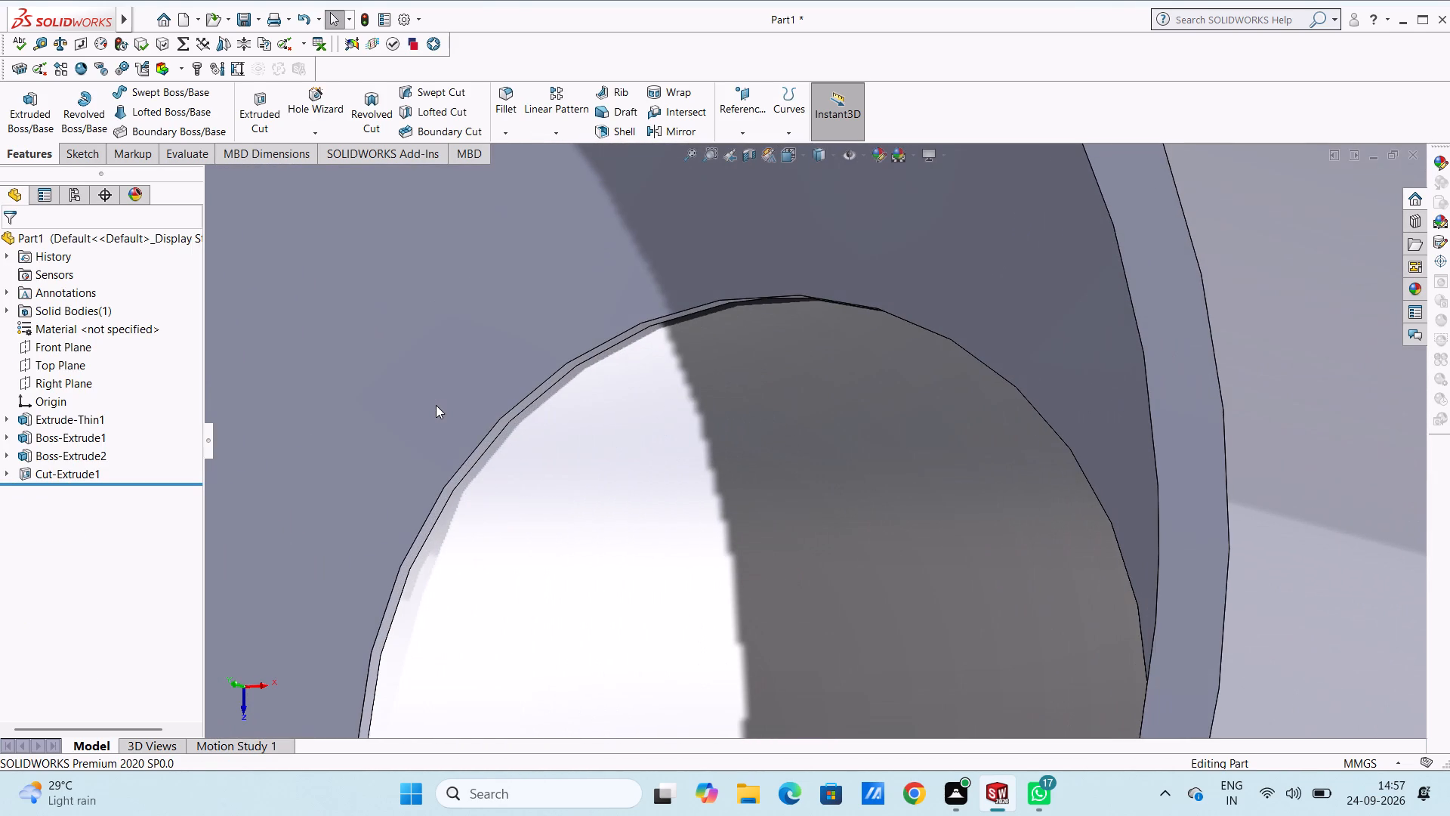
Fillet the inner edge of the 45 mm bottom hole, on the cup's inside, with a 5 mm symmetric radius.
left_click(517, 89)
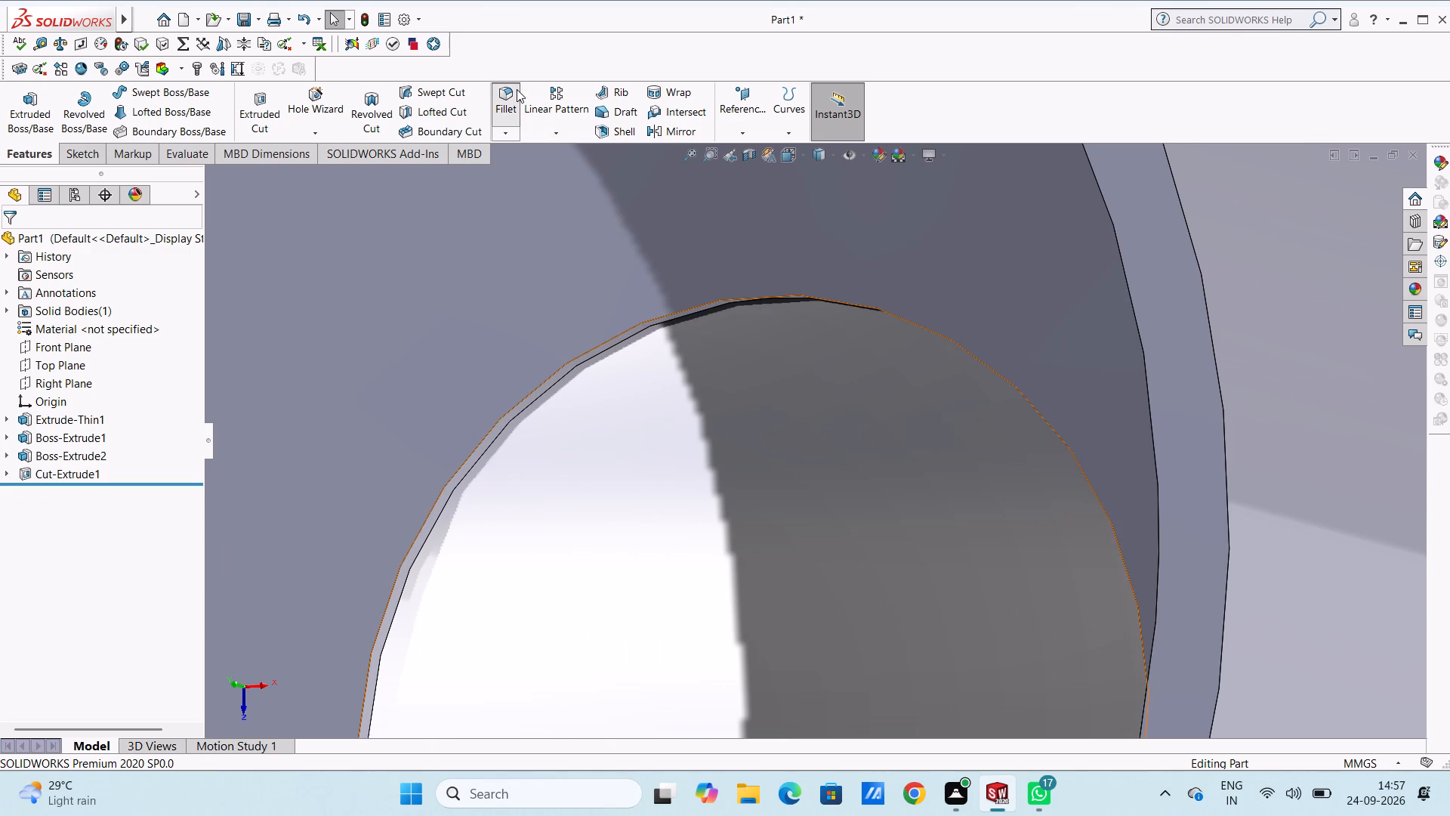
left_click(539, 385)
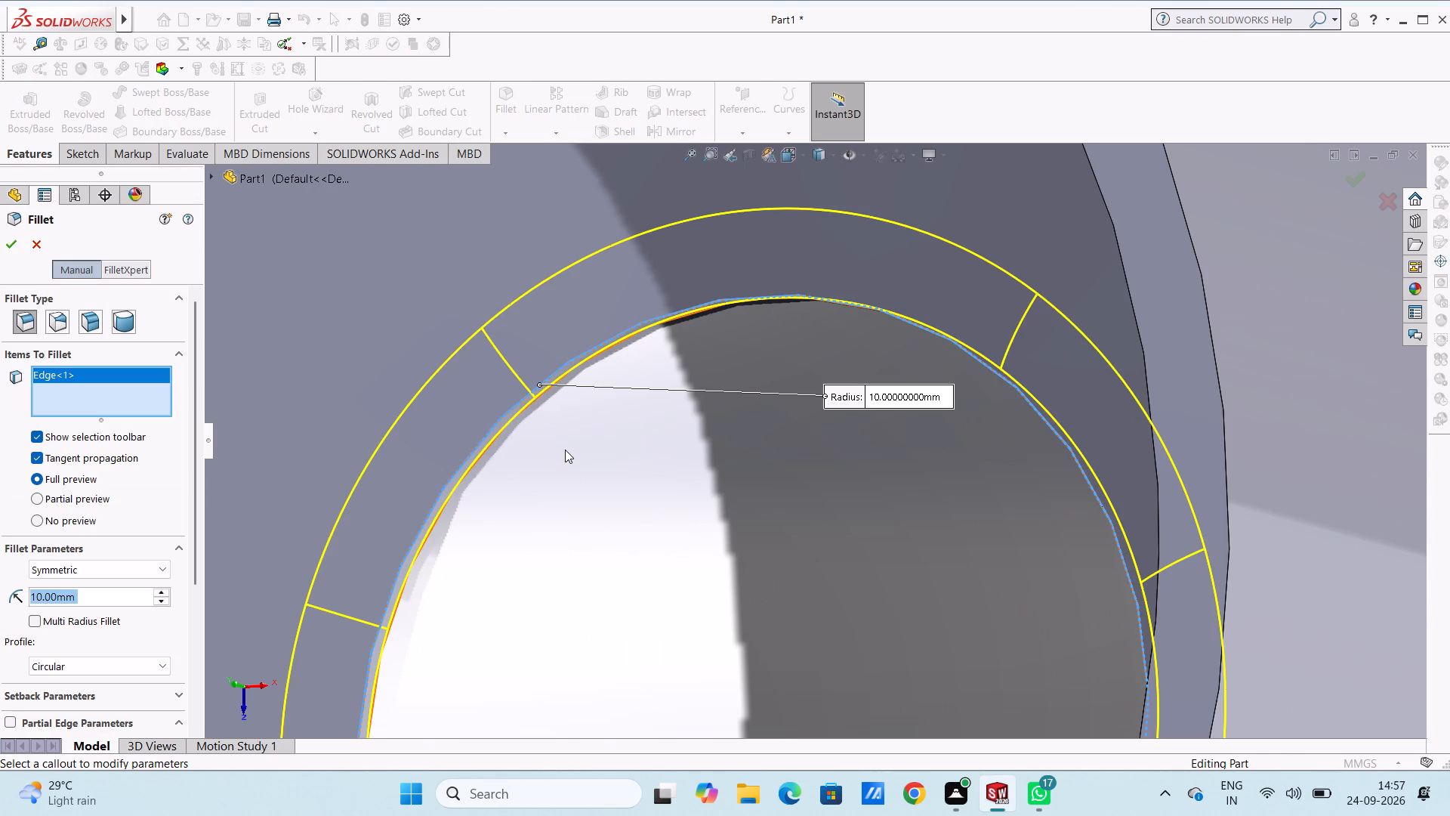
key("5")
key("Return")
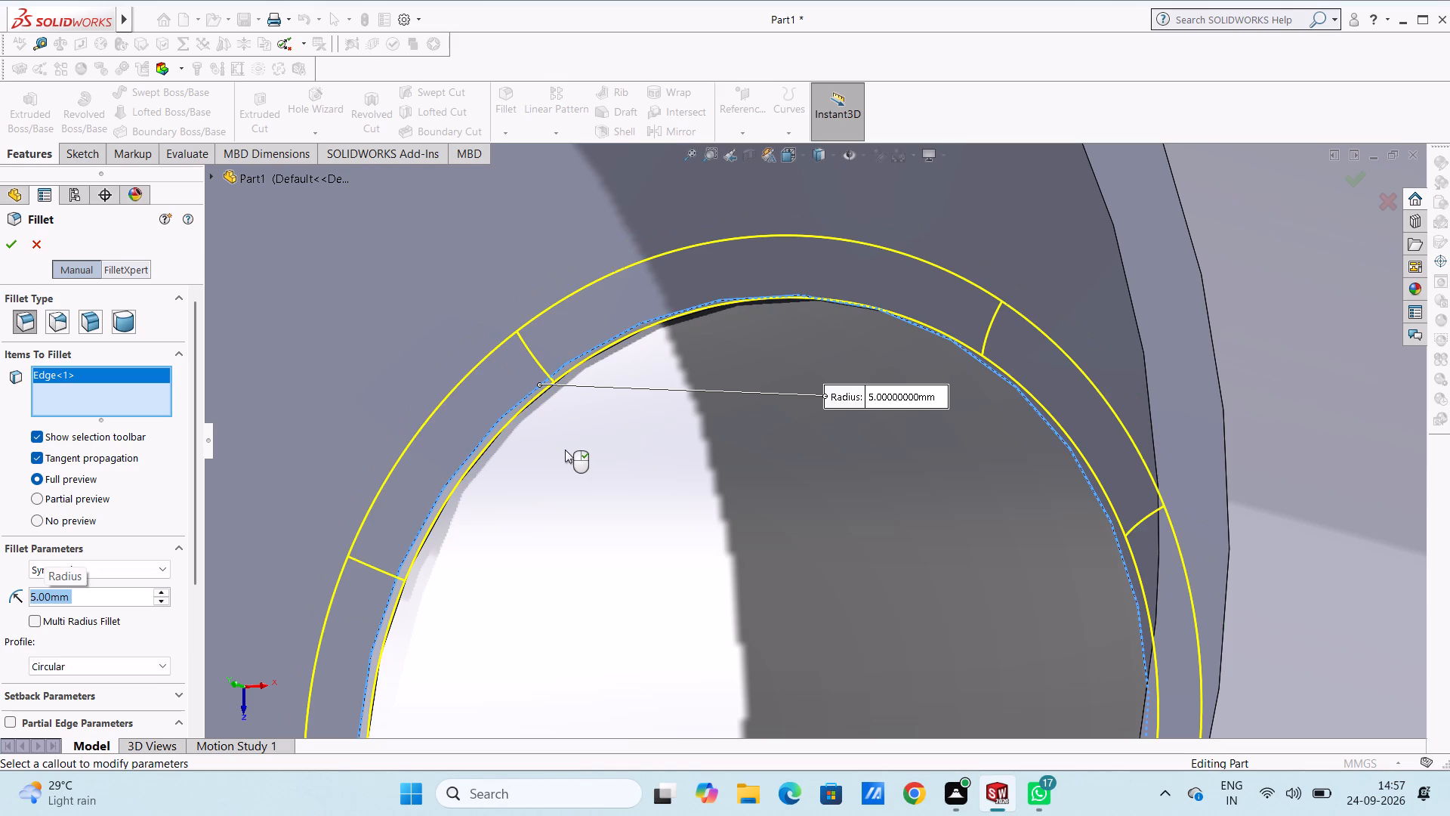
scroll(565, 450, "up", 7)
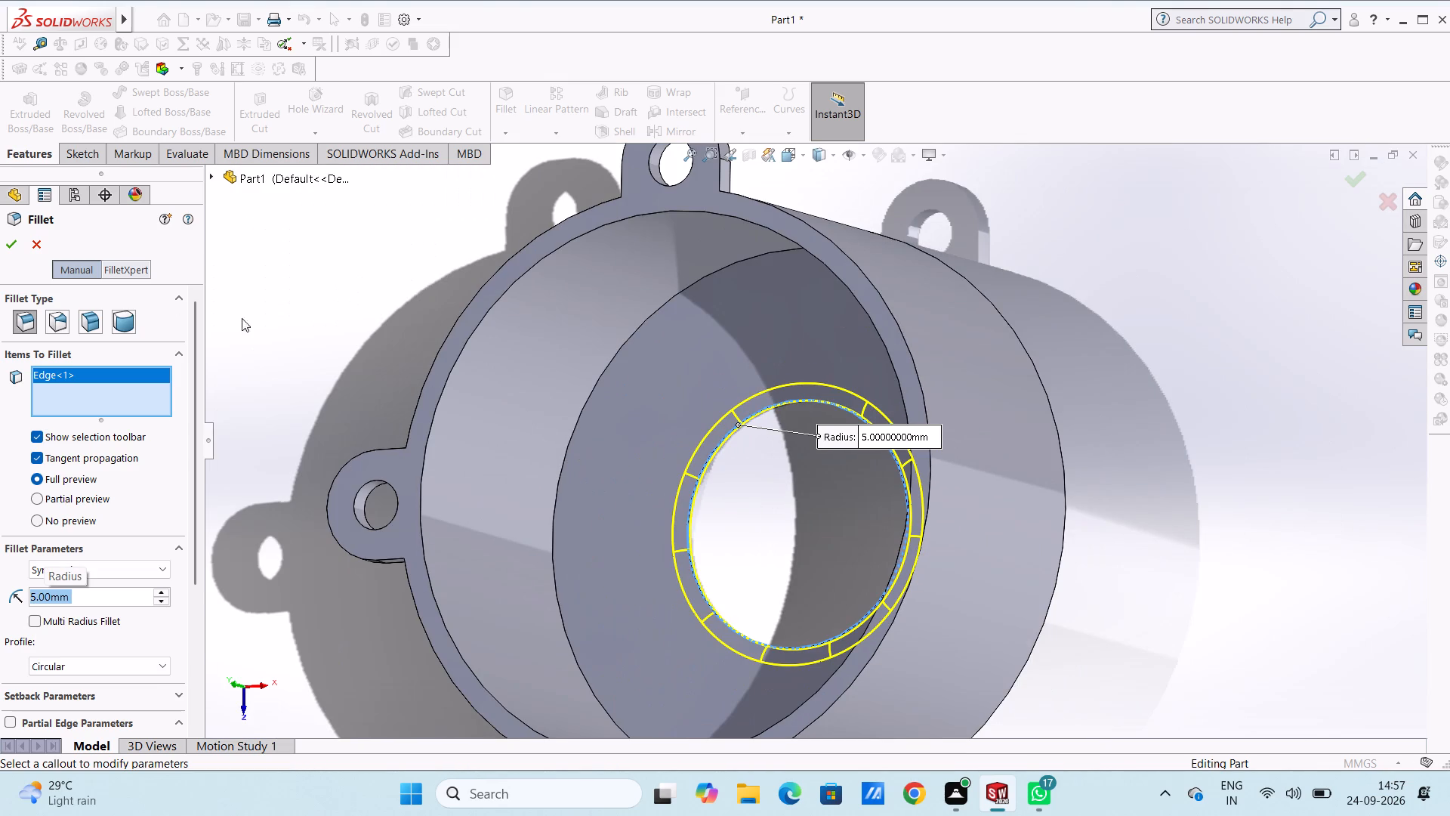
left_click(6, 246)
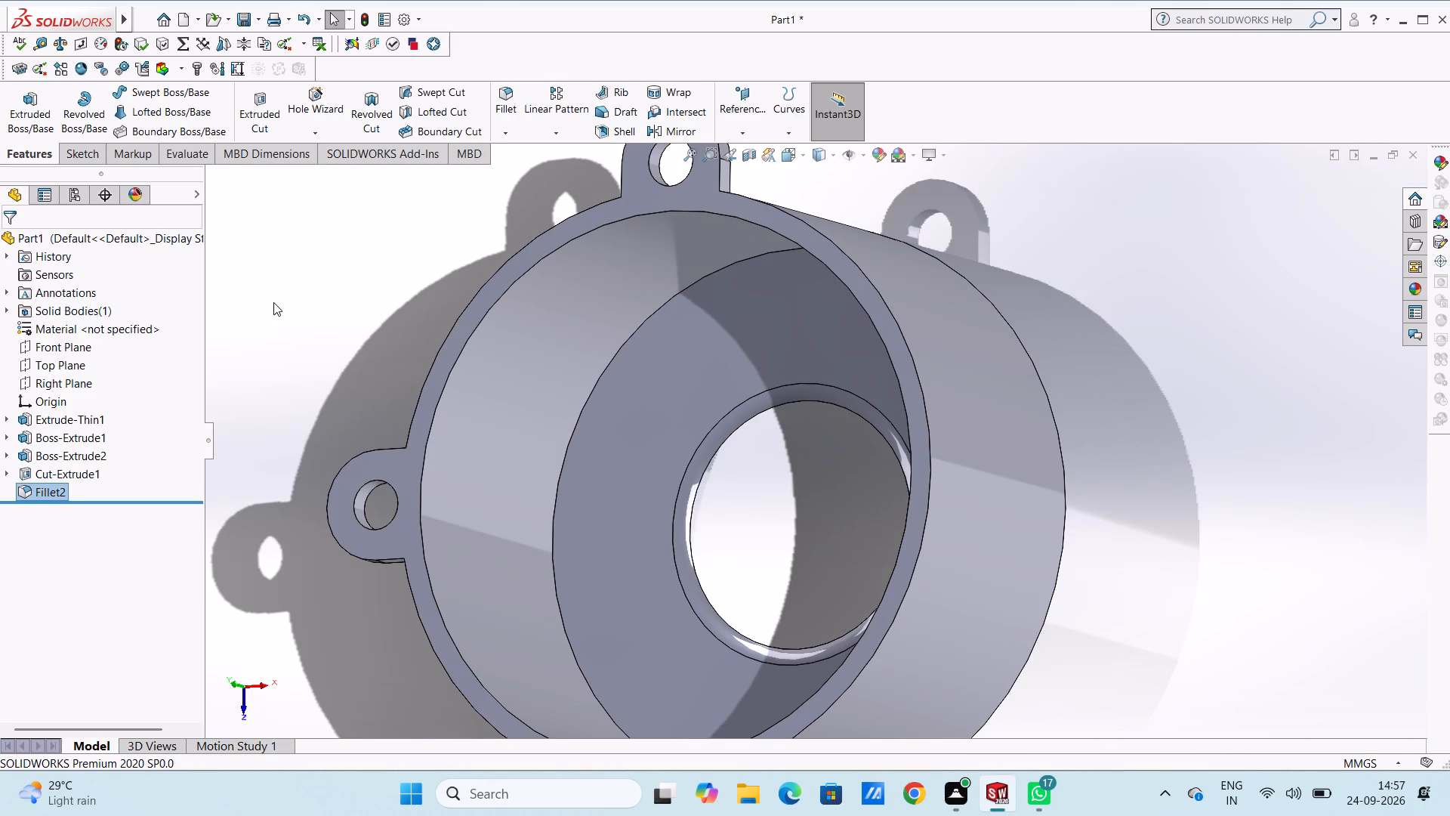
left_click(274, 302)
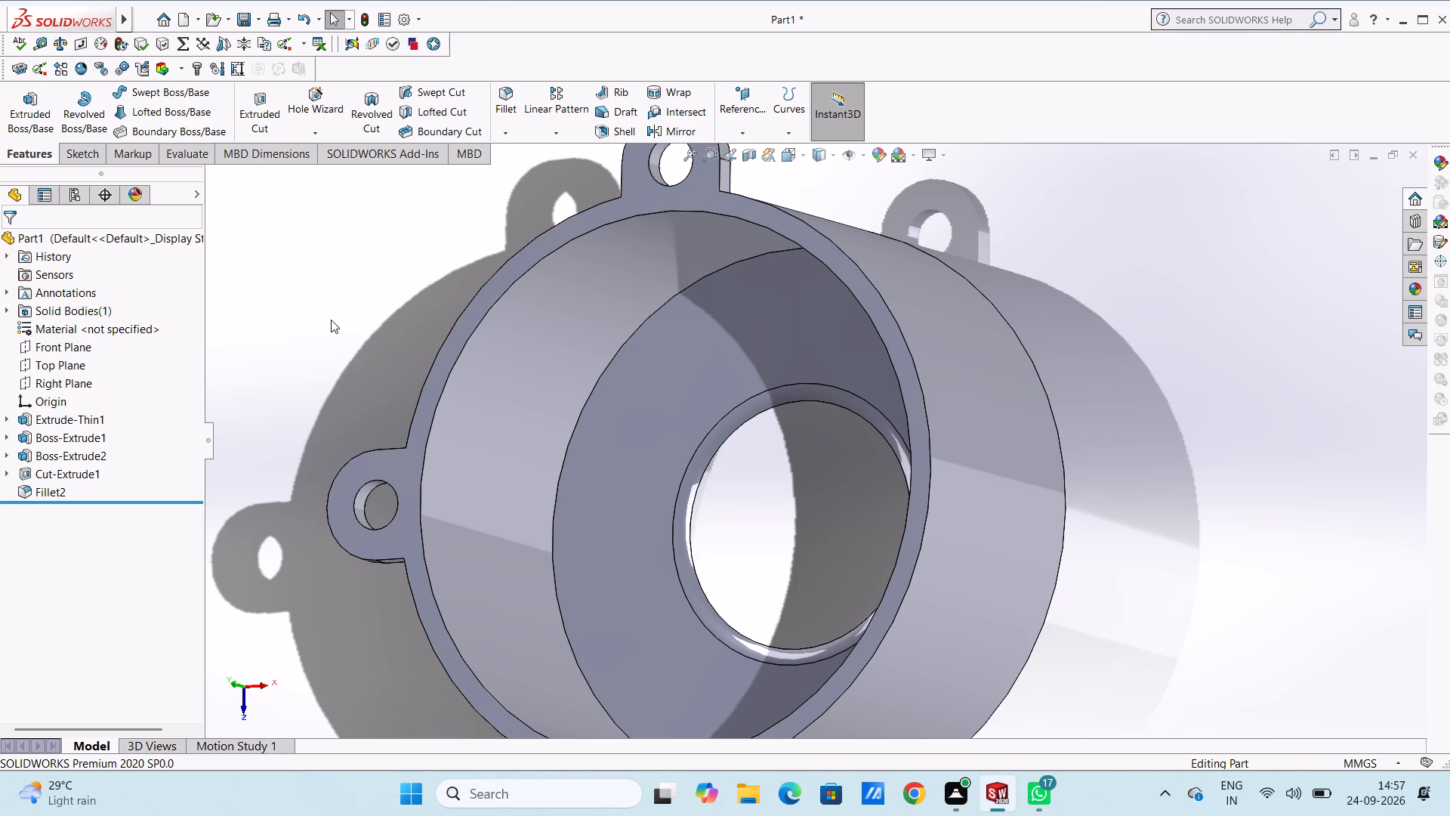
Fillet the inside edge where the cup's bottom meets its wall with a 5 mm symmetric radius.
left_click(509, 99)
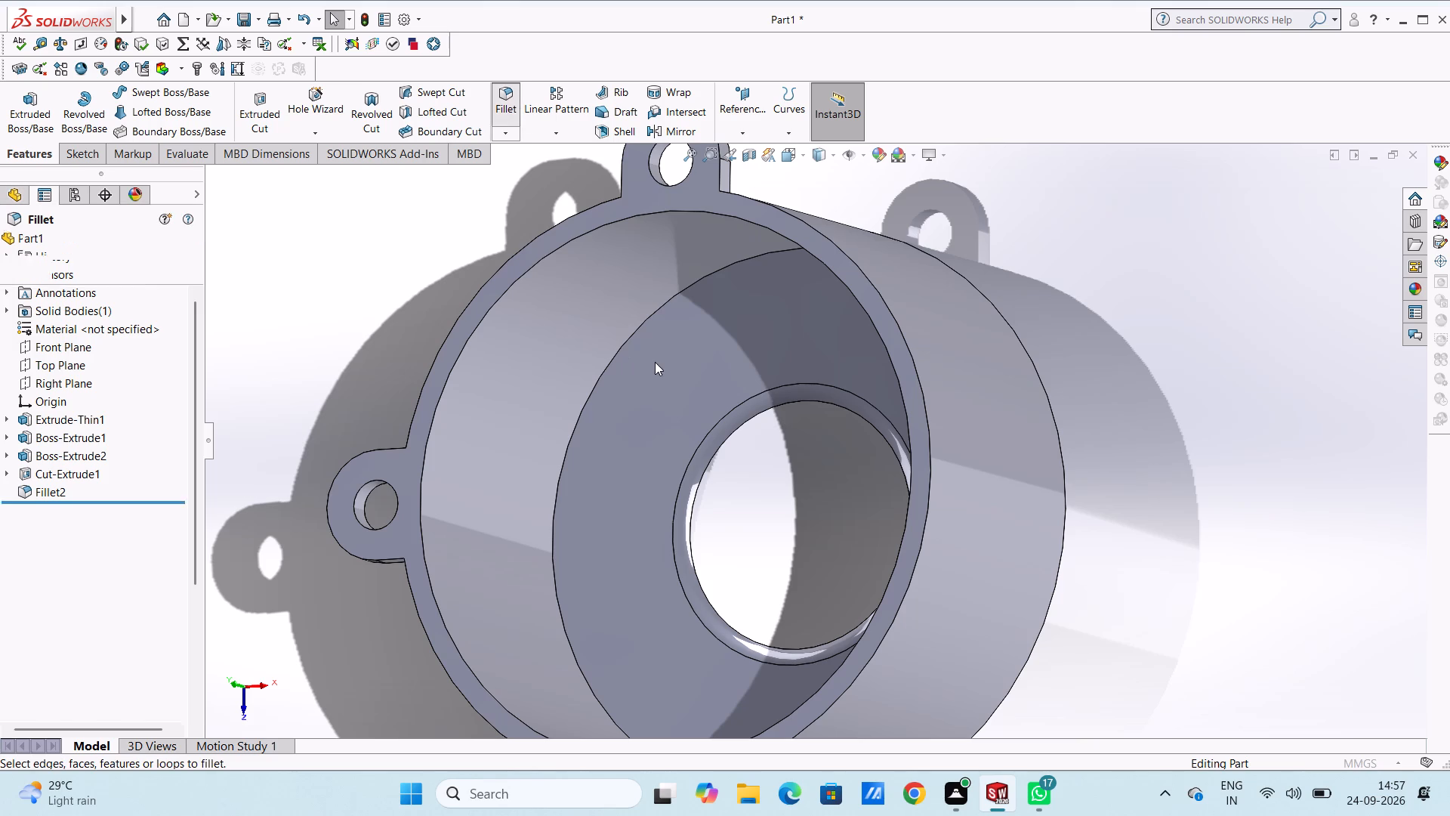
scroll(655, 362, "down", 3)
left_click(620, 354)
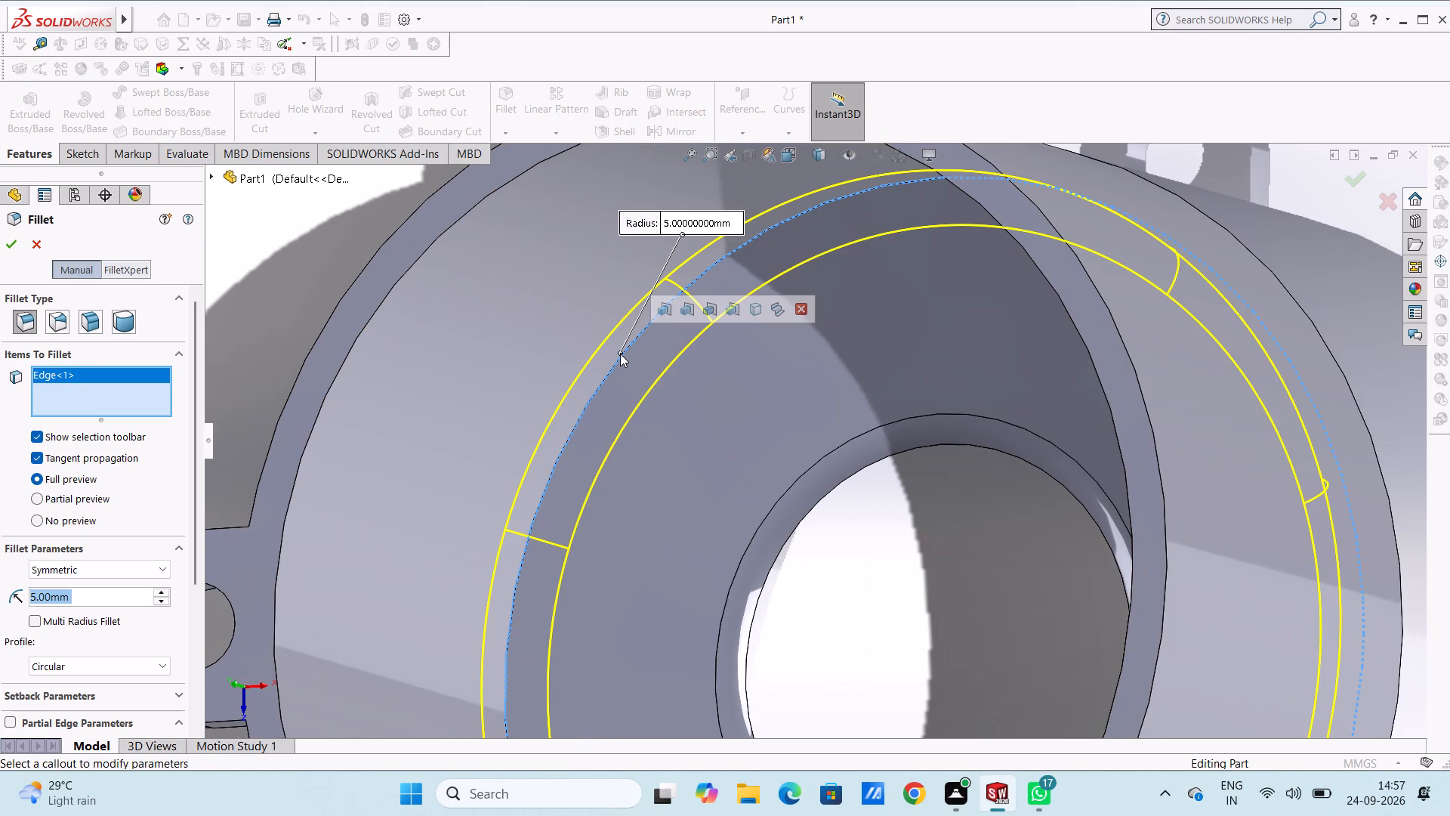
scroll(620, 354, "up", 7)
middle_click_drag(624, 357, 655, 376)
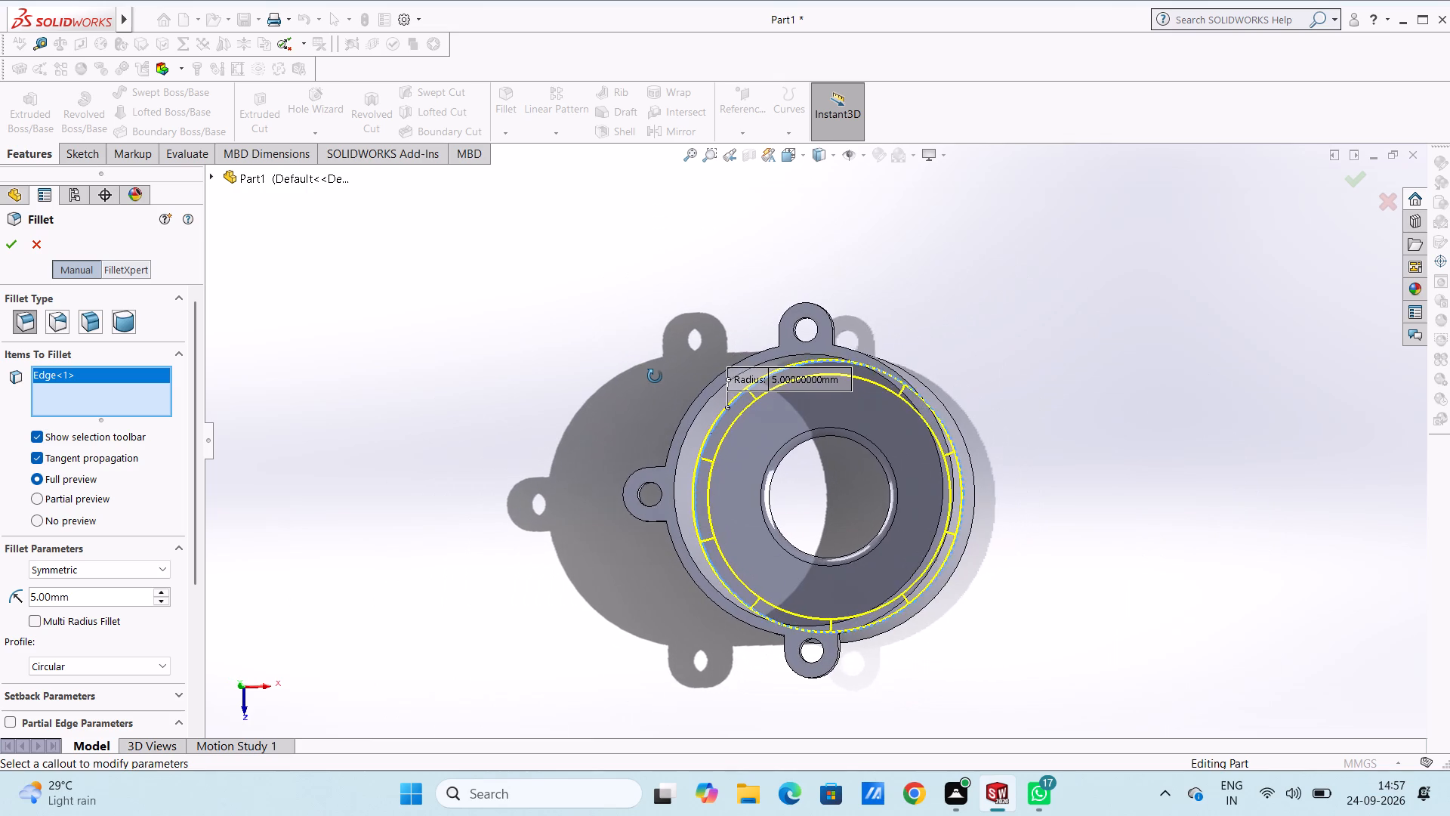
middle_click_drag(655, 376, 643, 382)
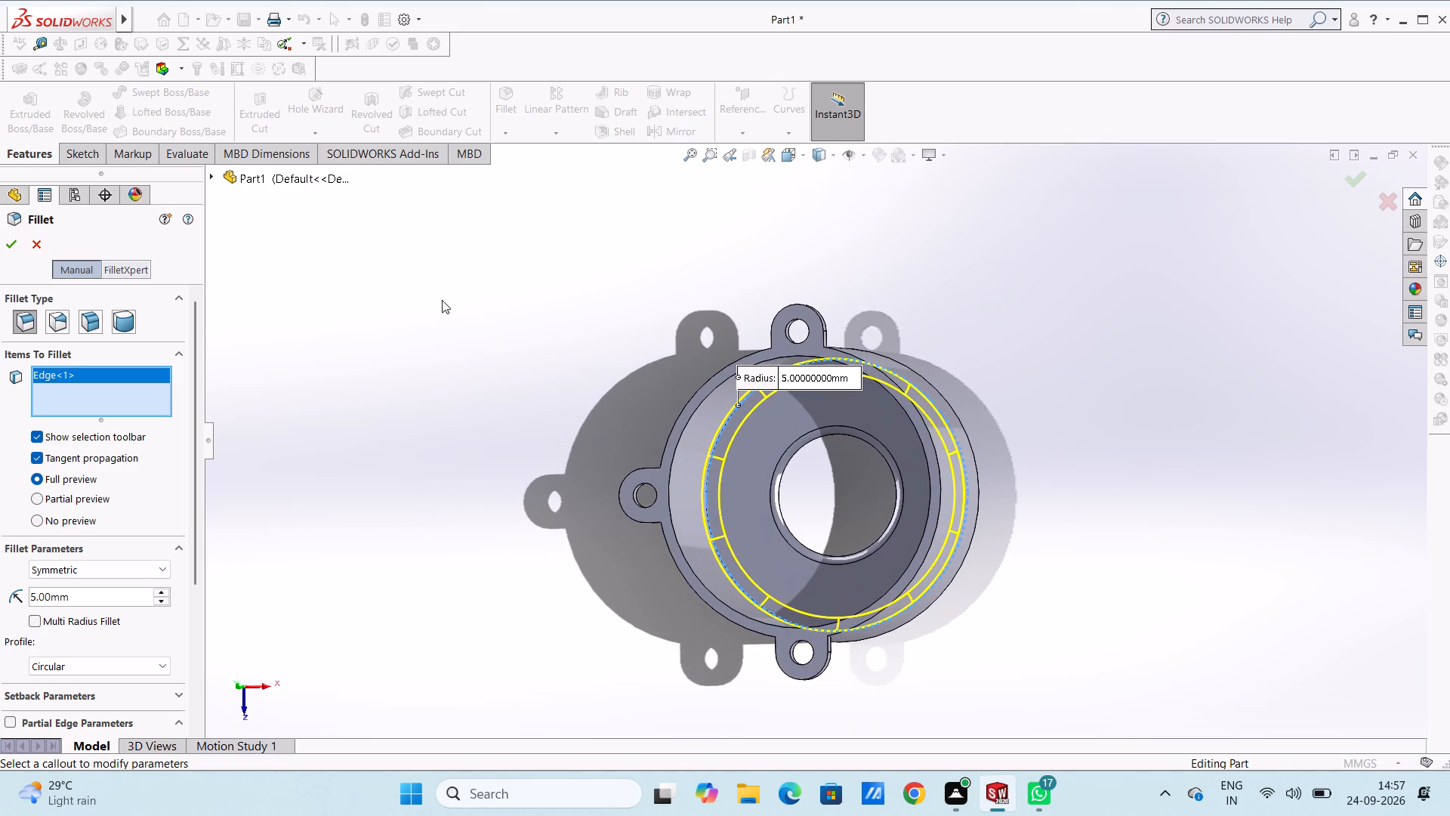
left_click(15, 247)
left_click(329, 316)
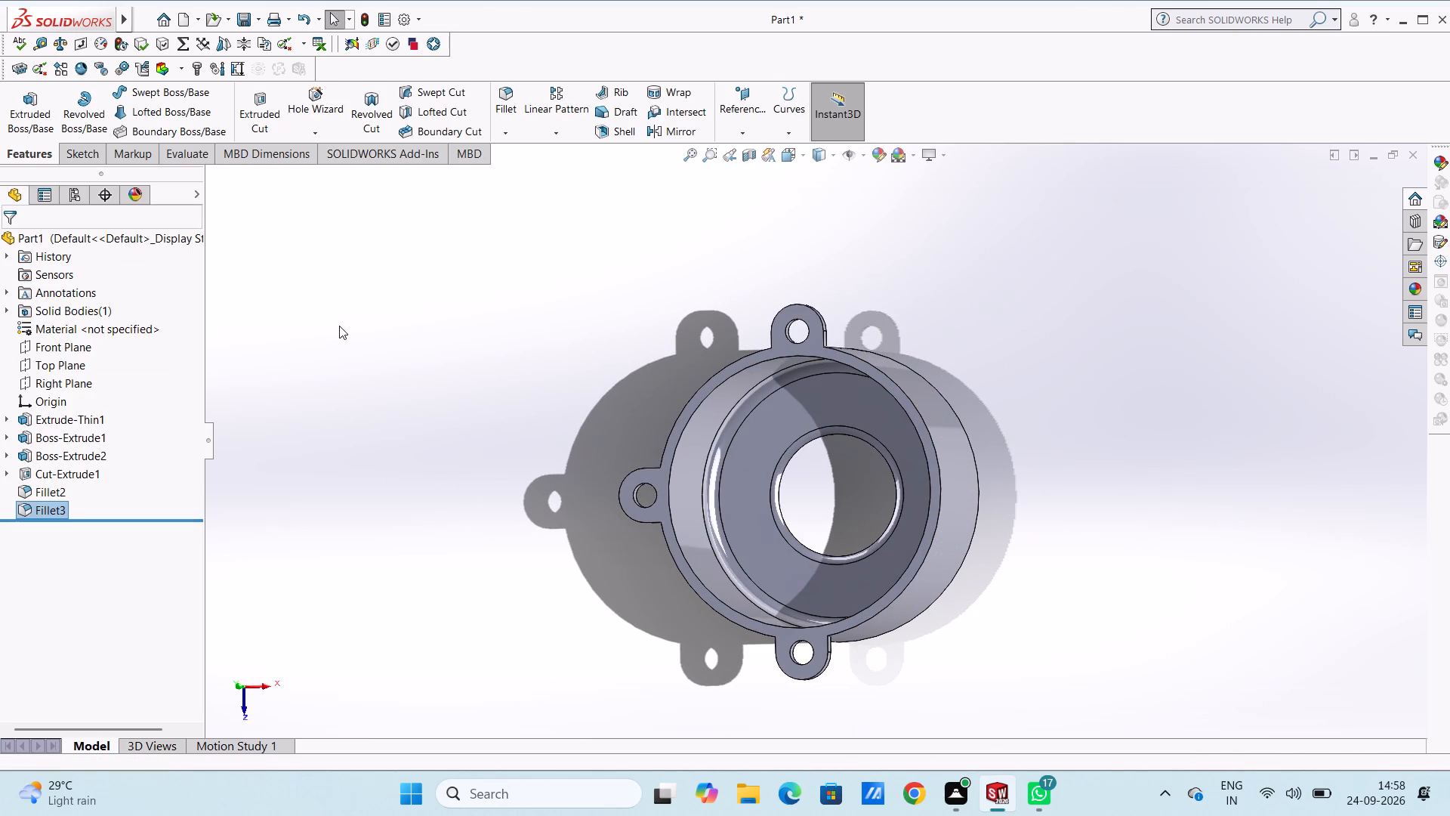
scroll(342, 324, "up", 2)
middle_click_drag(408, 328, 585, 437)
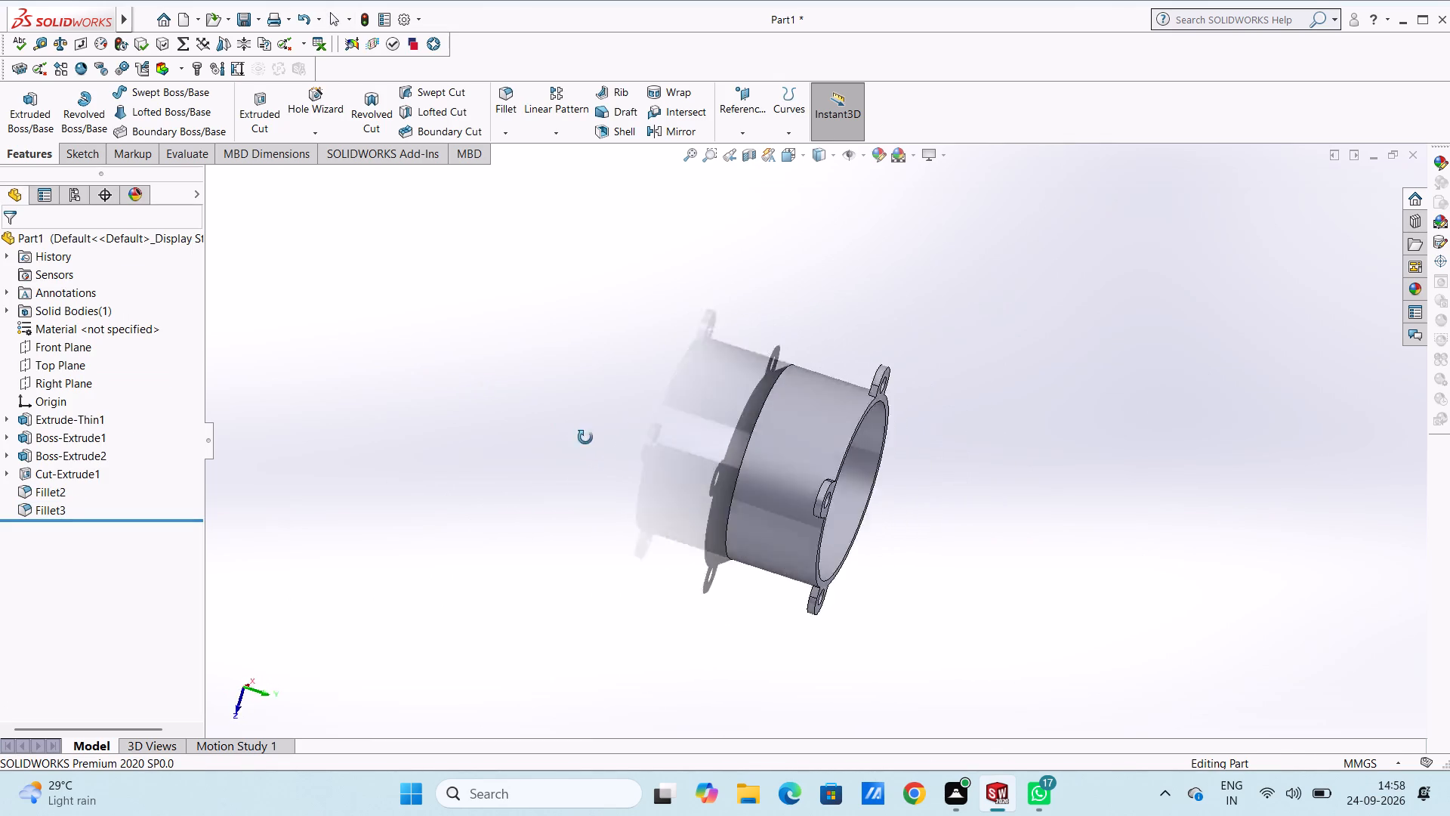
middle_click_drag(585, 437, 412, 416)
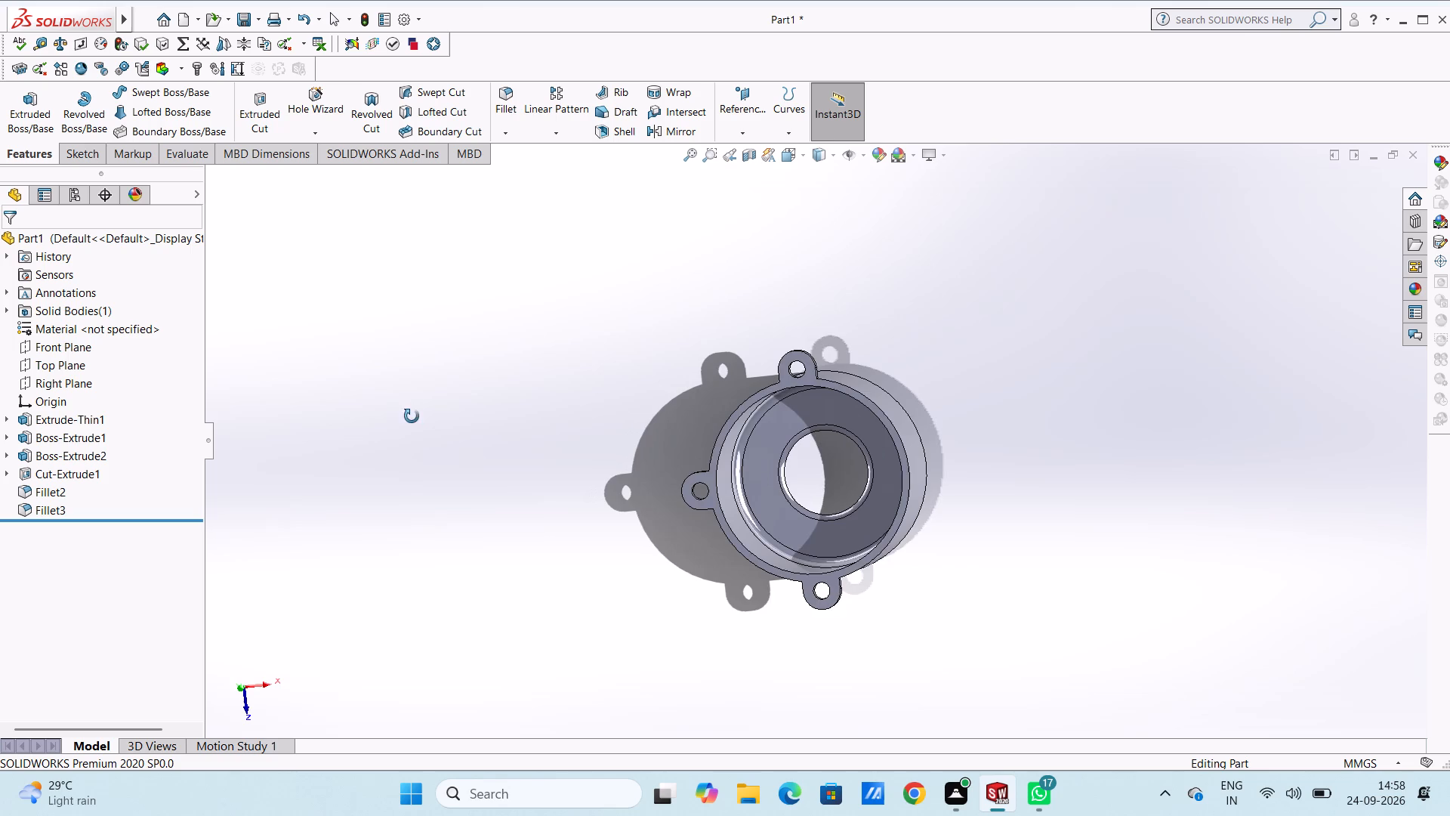
Open a new sketch on the flat rim face of the cup, seen from the top.
middle_click_drag(412, 416, 399, 414)
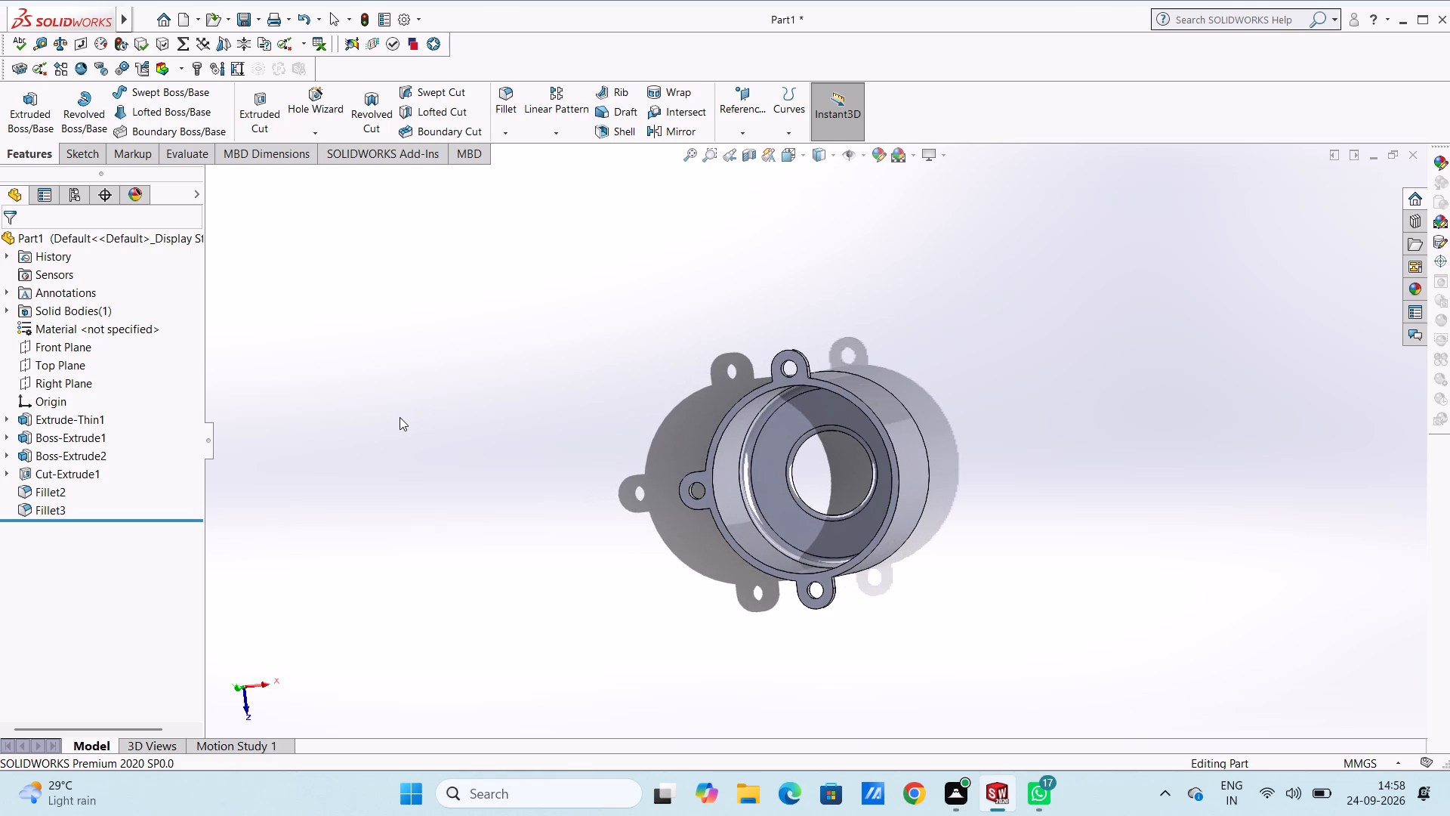
key("ctrl+5")
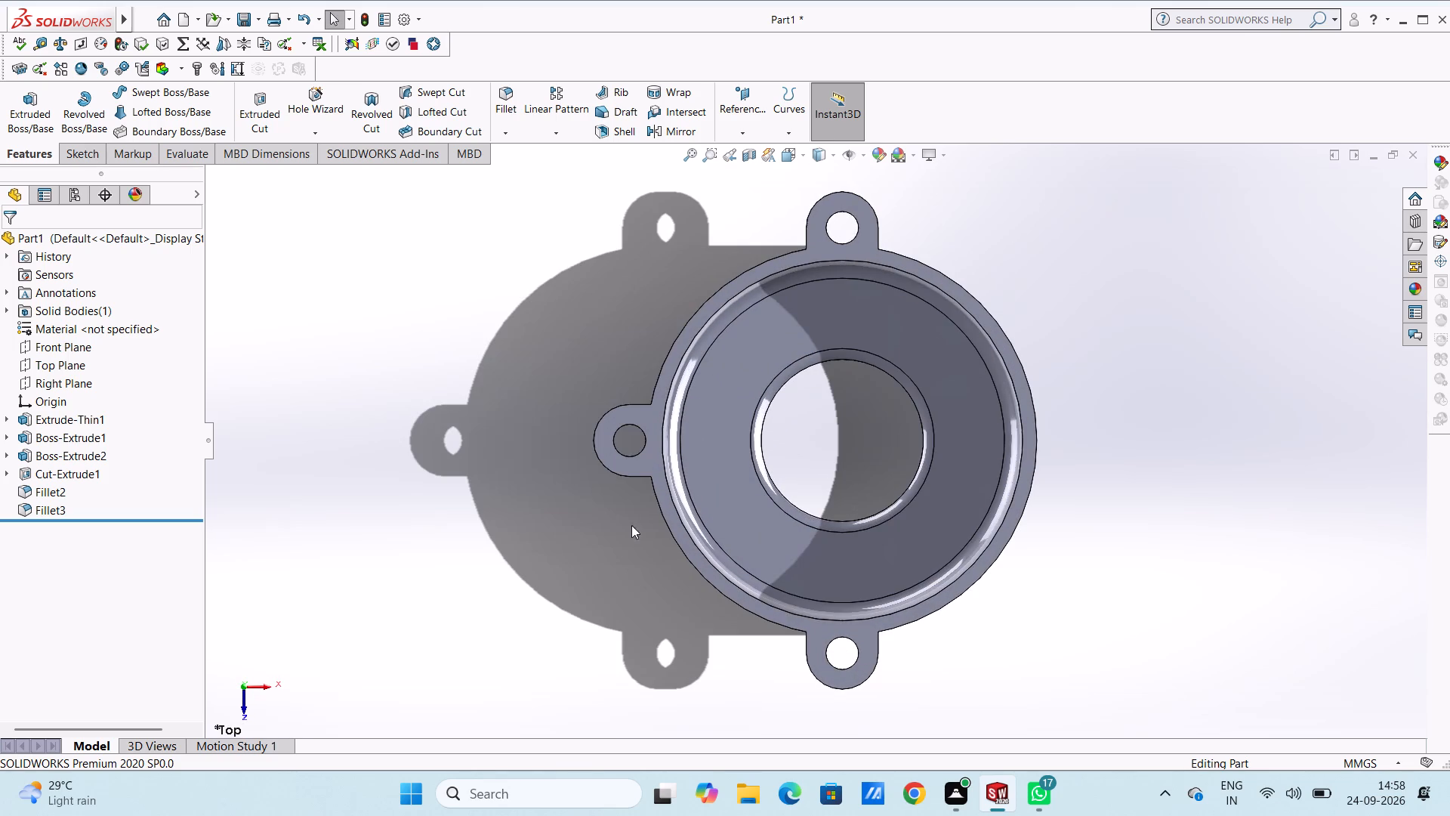
scroll(1201, 571, "up", 3)
scroll(1164, 411, "down", 3)
scroll(1109, 459, "up", 3)
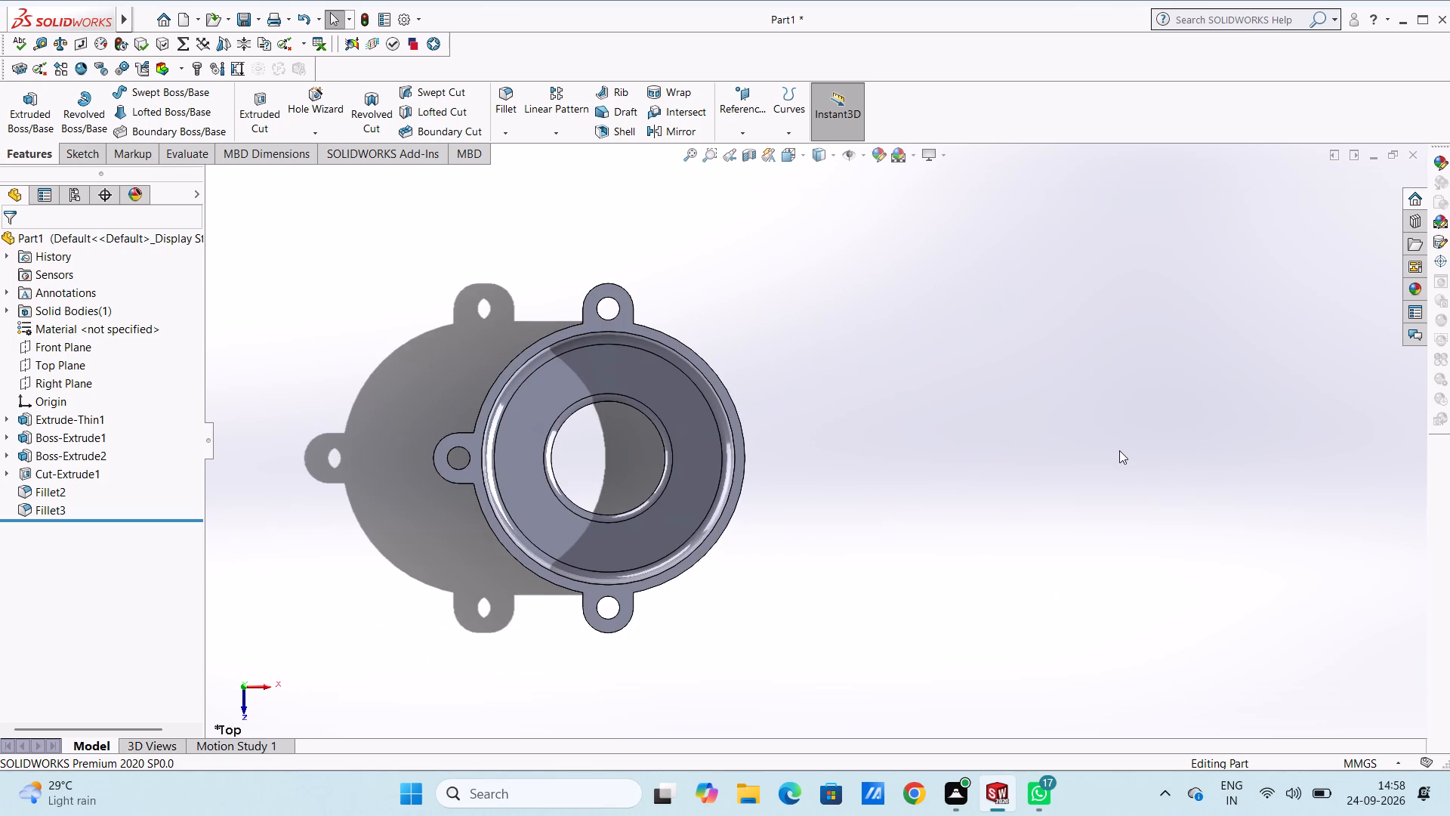
scroll(1119, 450, "down", 2)
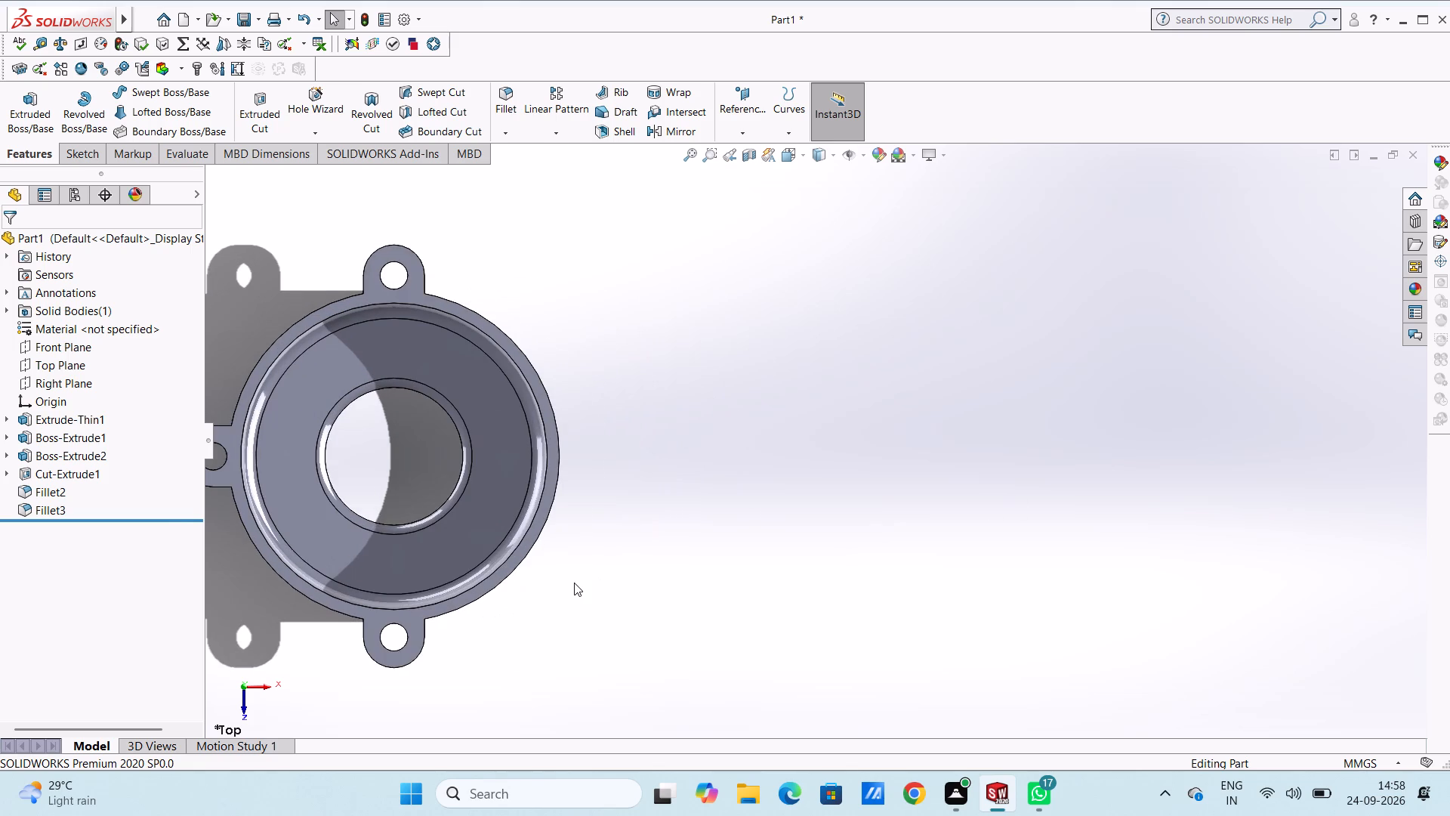
scroll(574, 583, "up", 2)
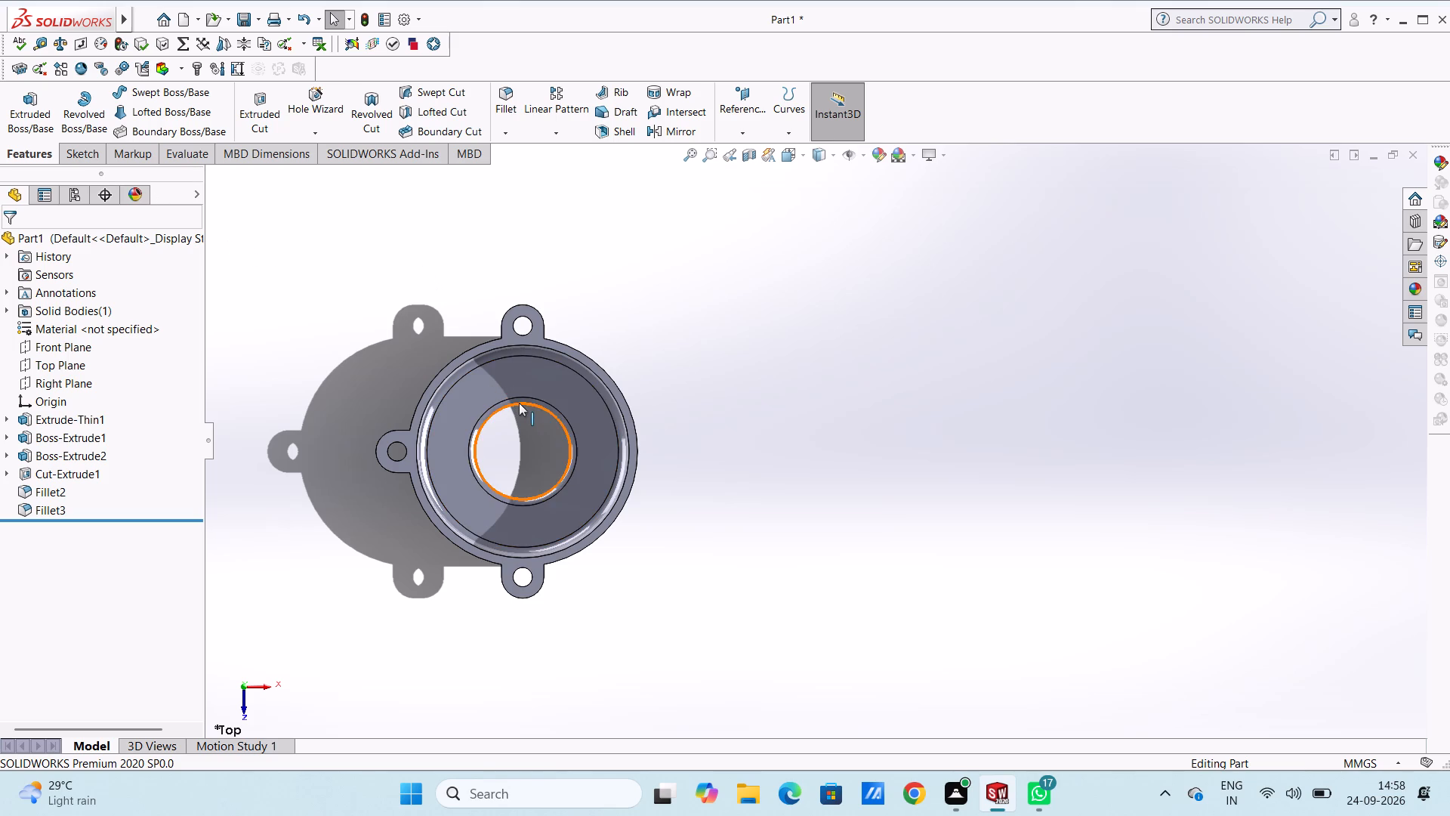
left_click(631, 430)
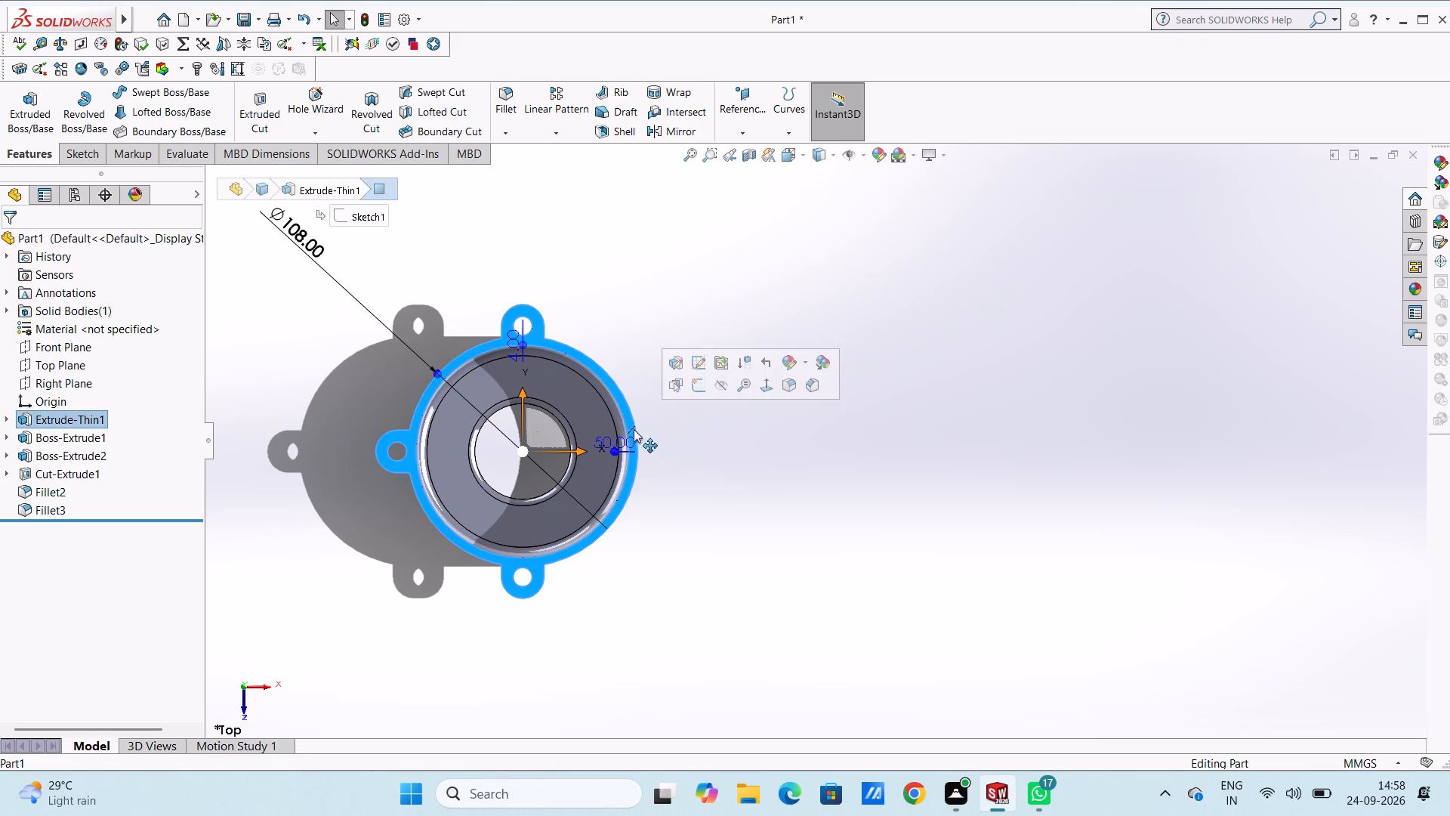
left_click(708, 391)
left_click(626, 292)
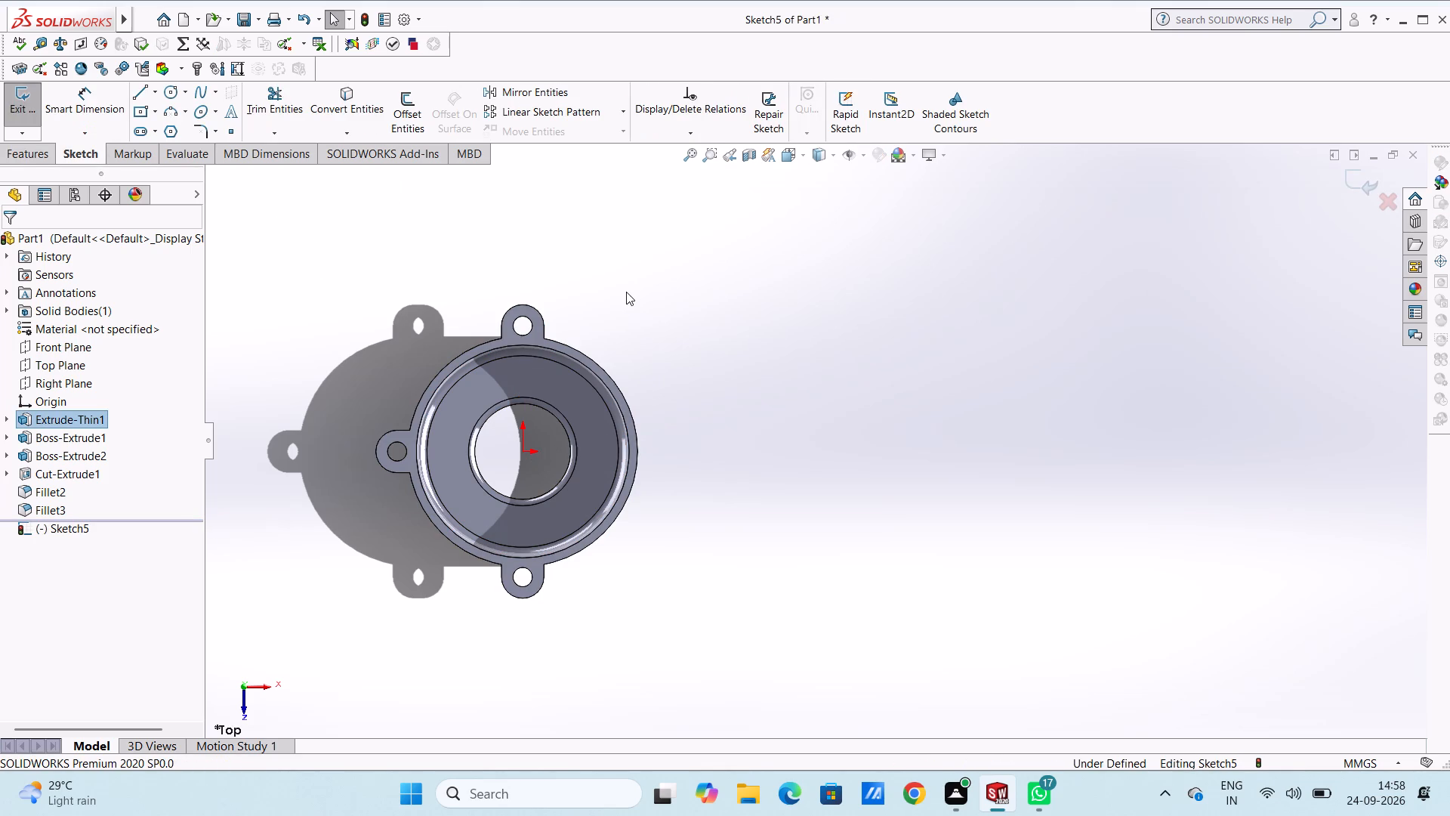
Draw a 100 mm horizontal line from the origin outward past the cup wall, on the side without a lug.
left_click(140, 91)
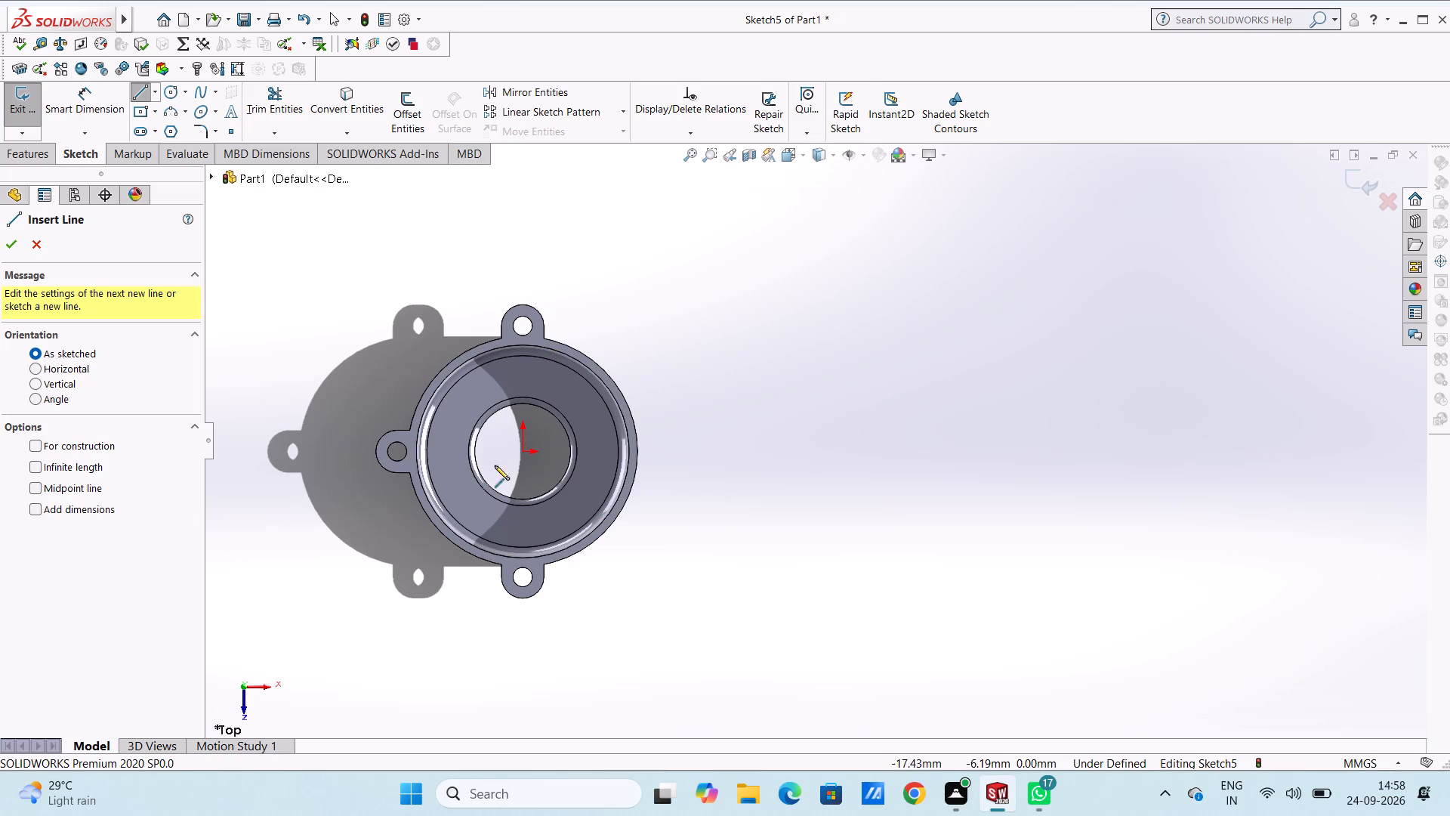
left_click(523, 452)
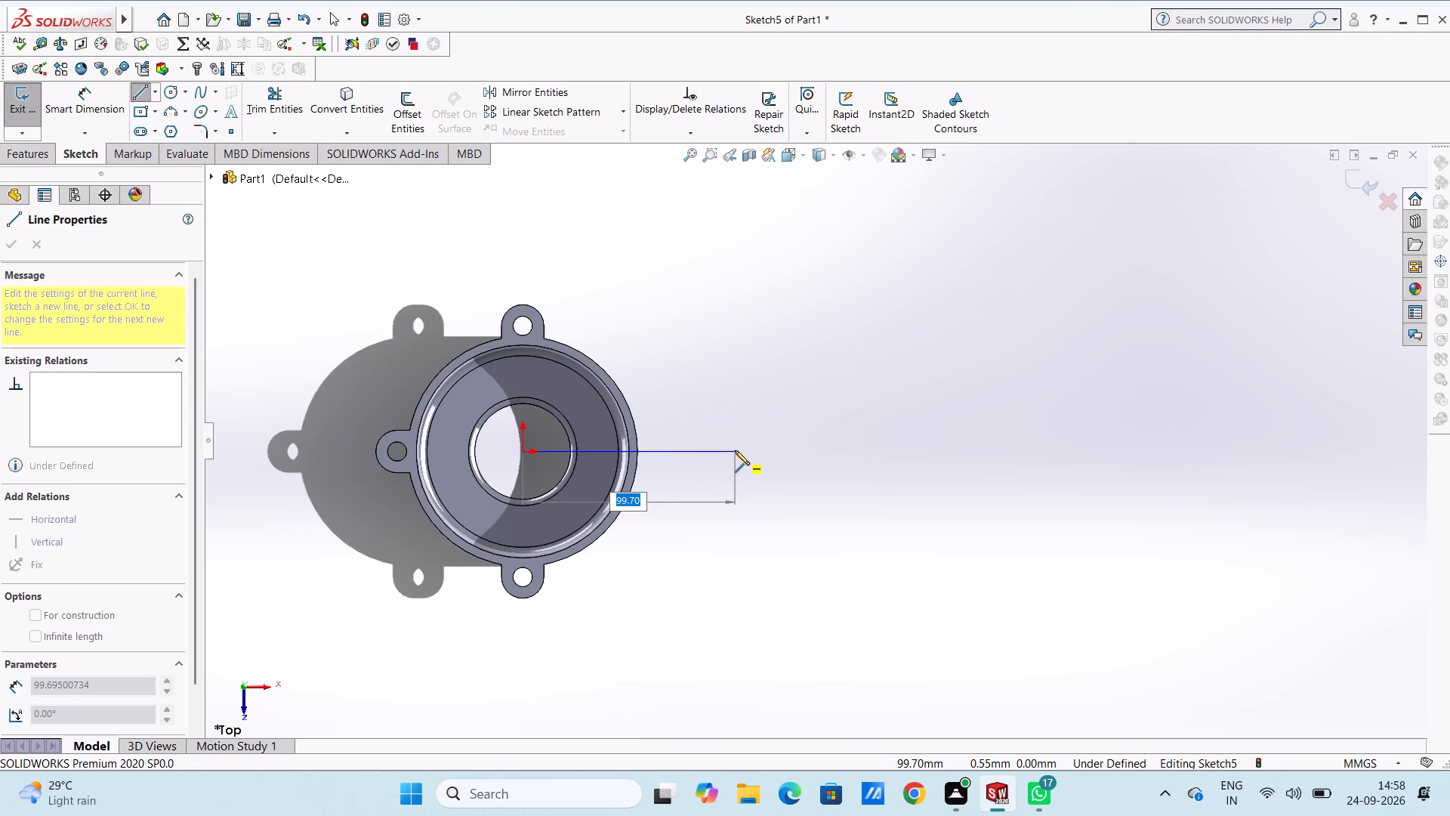
type("100")
key("Return")
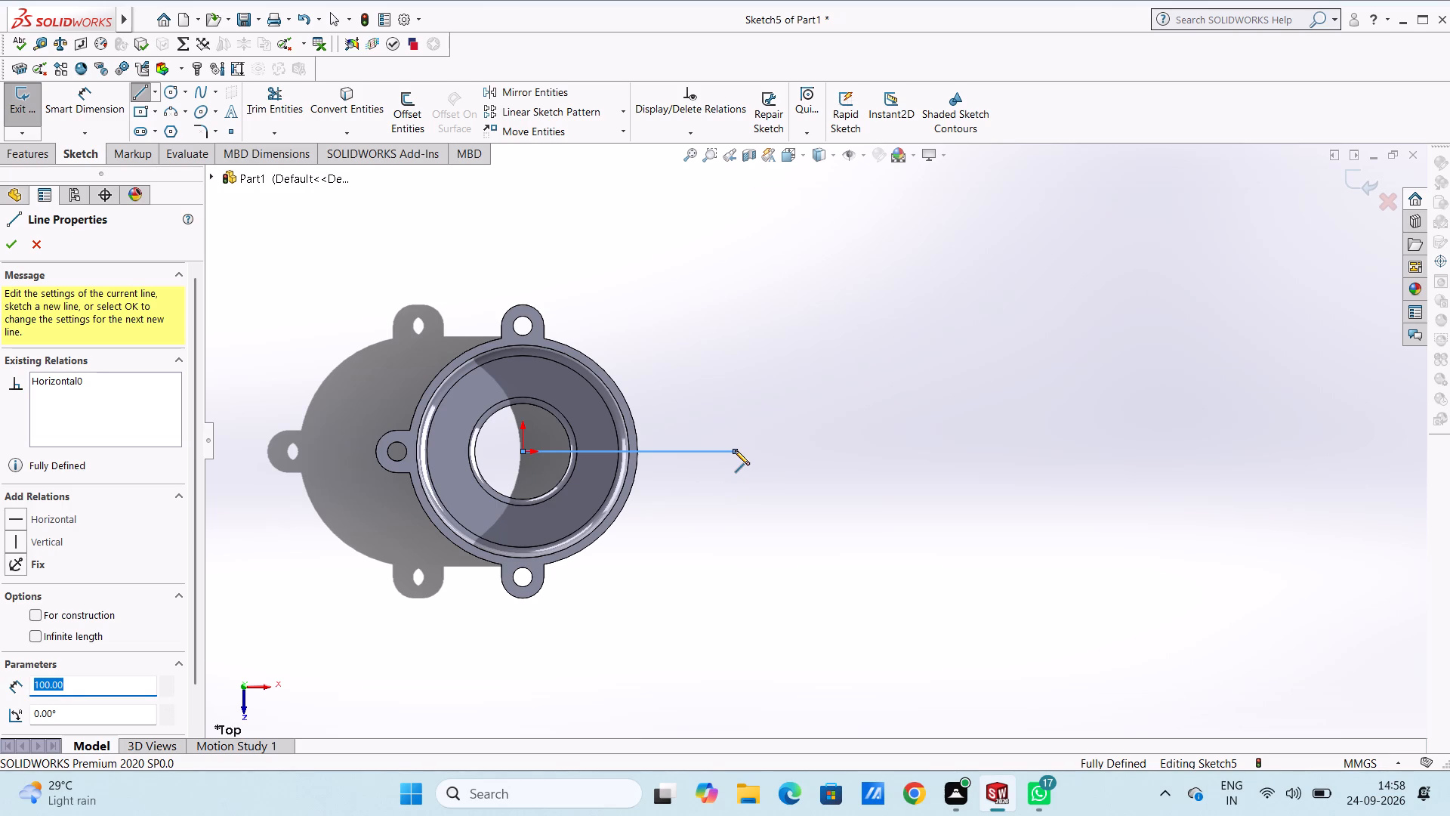
key("Escape")
key("Escape")
key("Escape")
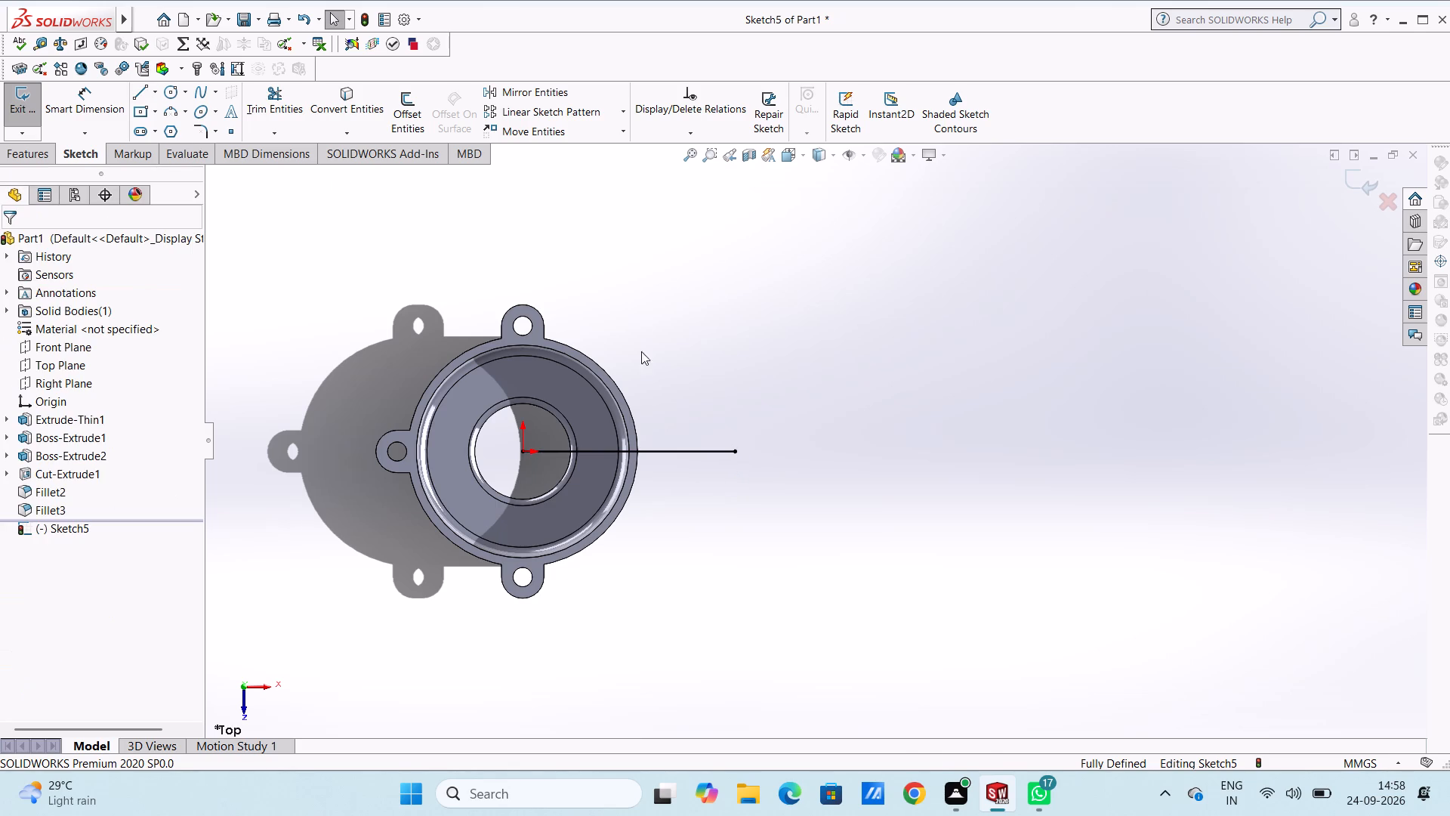
Offset the 100 mm line by 15 mm in both directions.
left_click(396, 109)
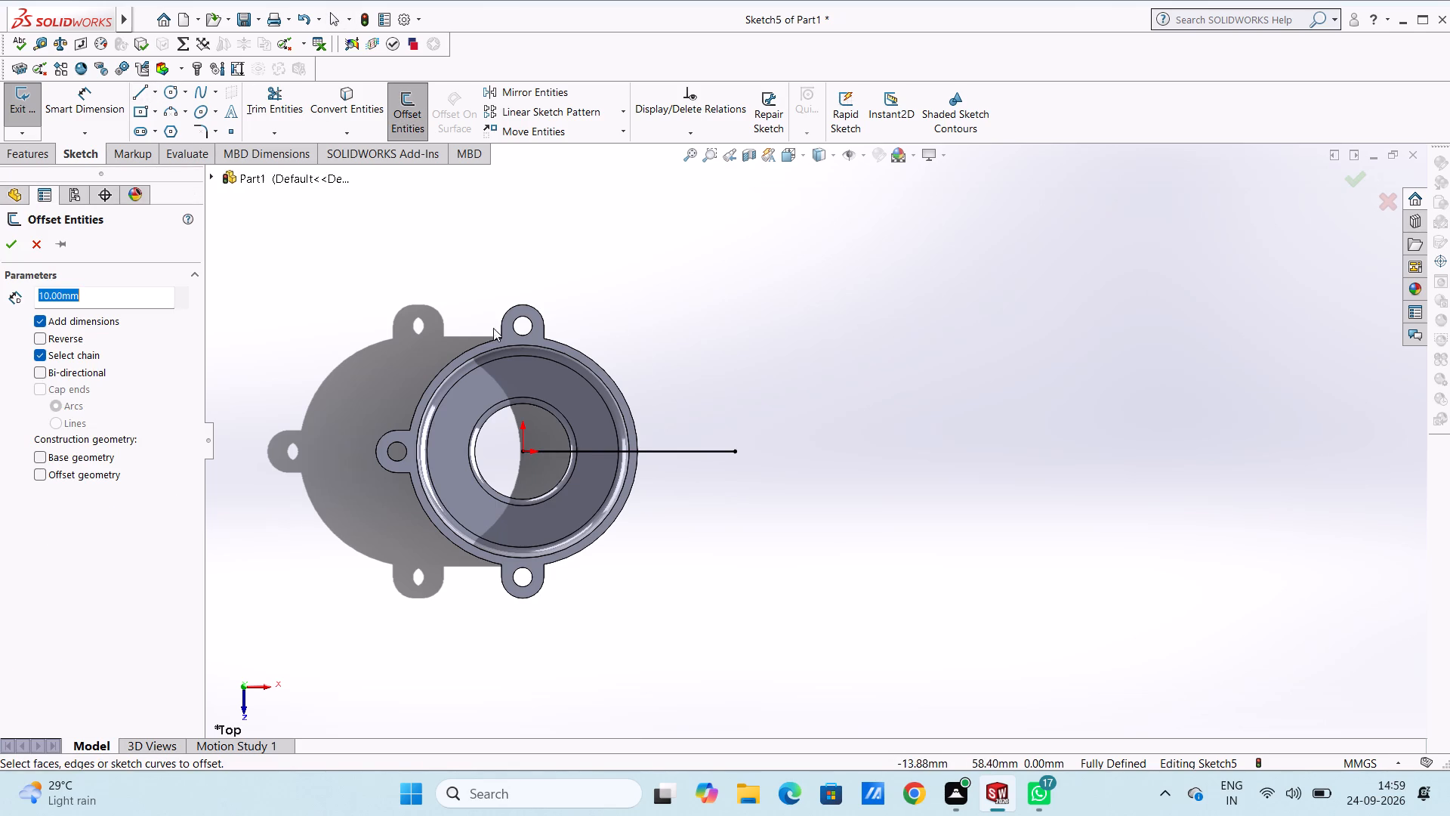
left_click(660, 453)
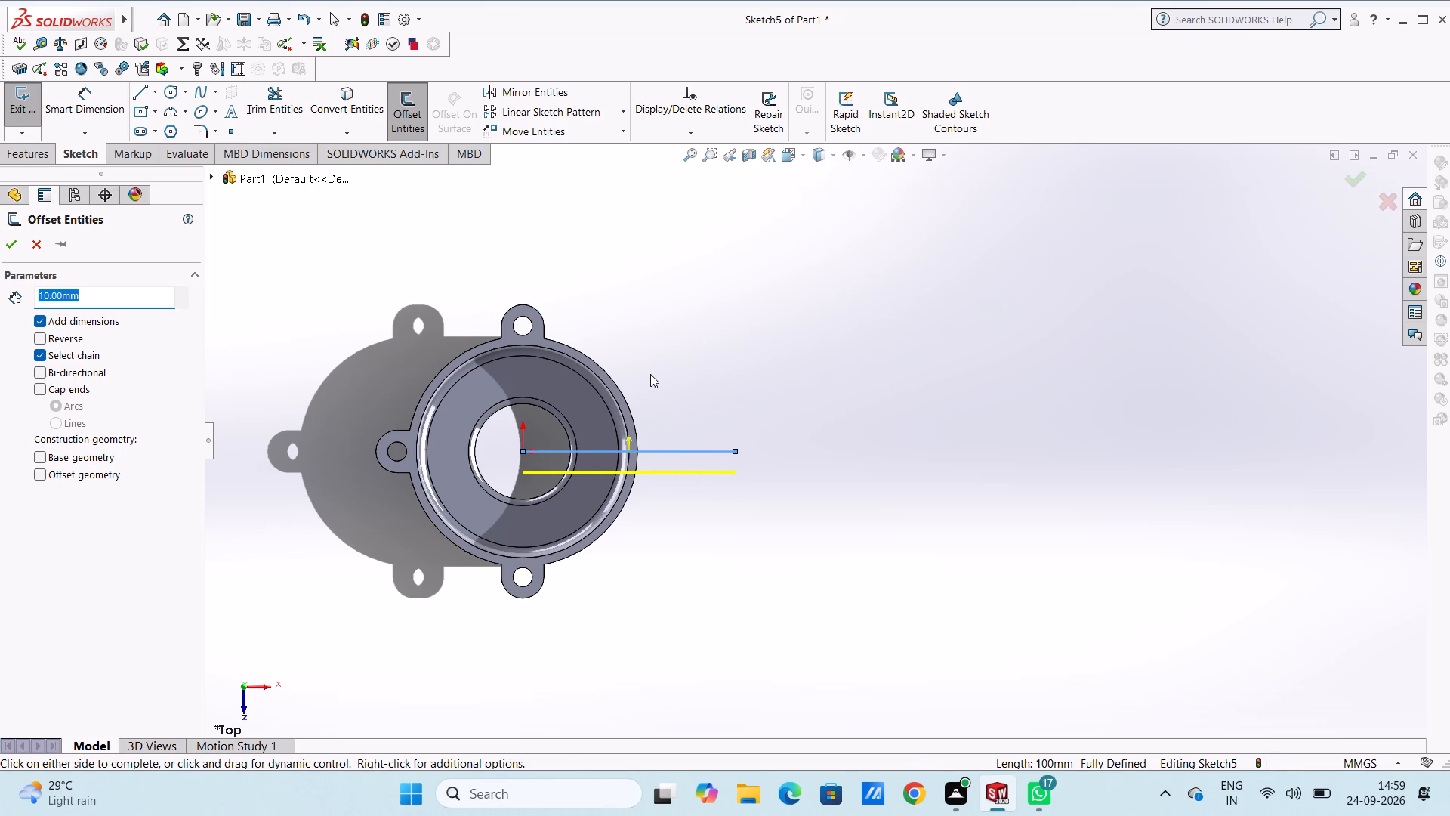
type("20")
key("Return")
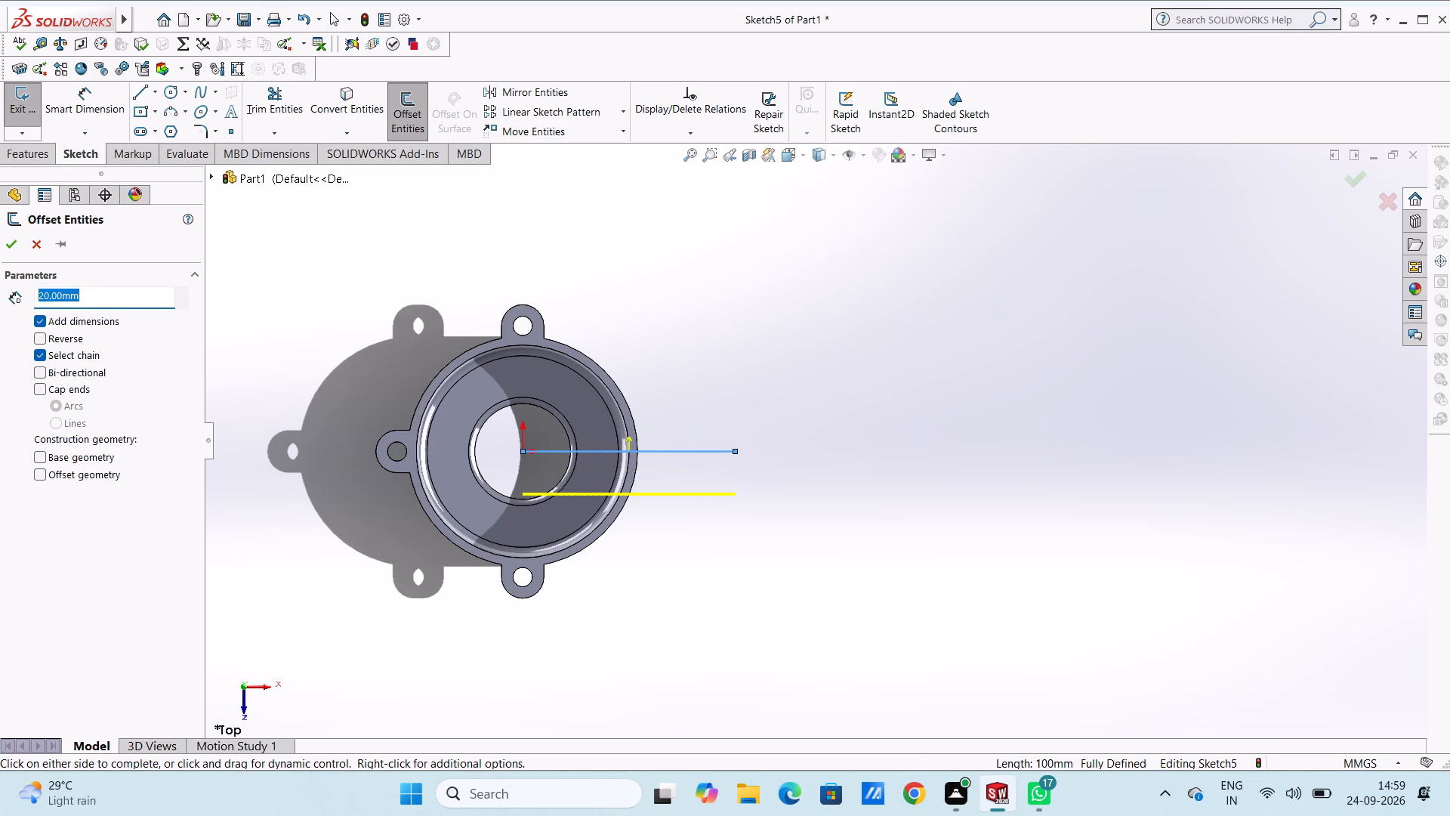
left_click(41, 374)
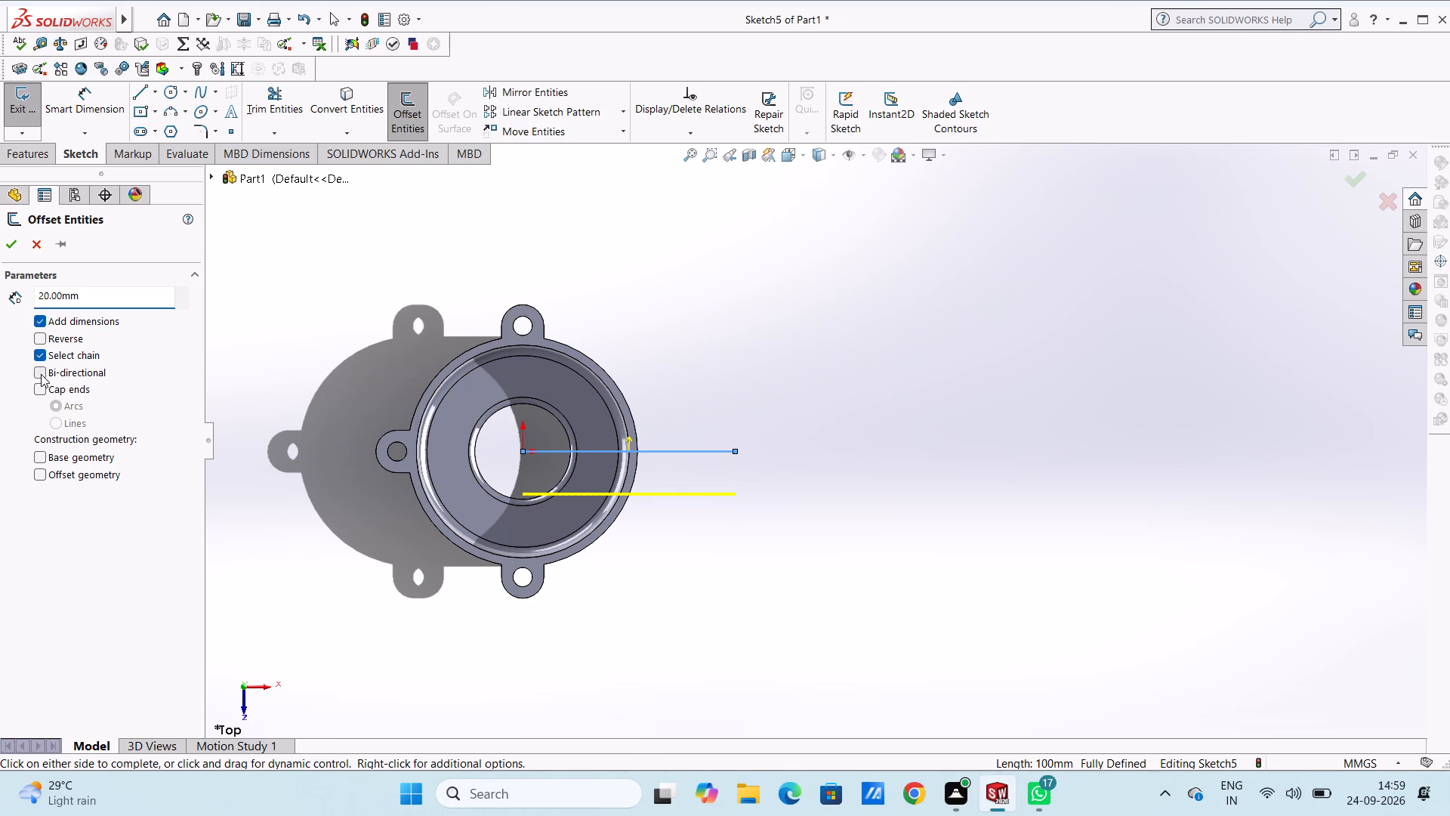
double_click(110, 292)
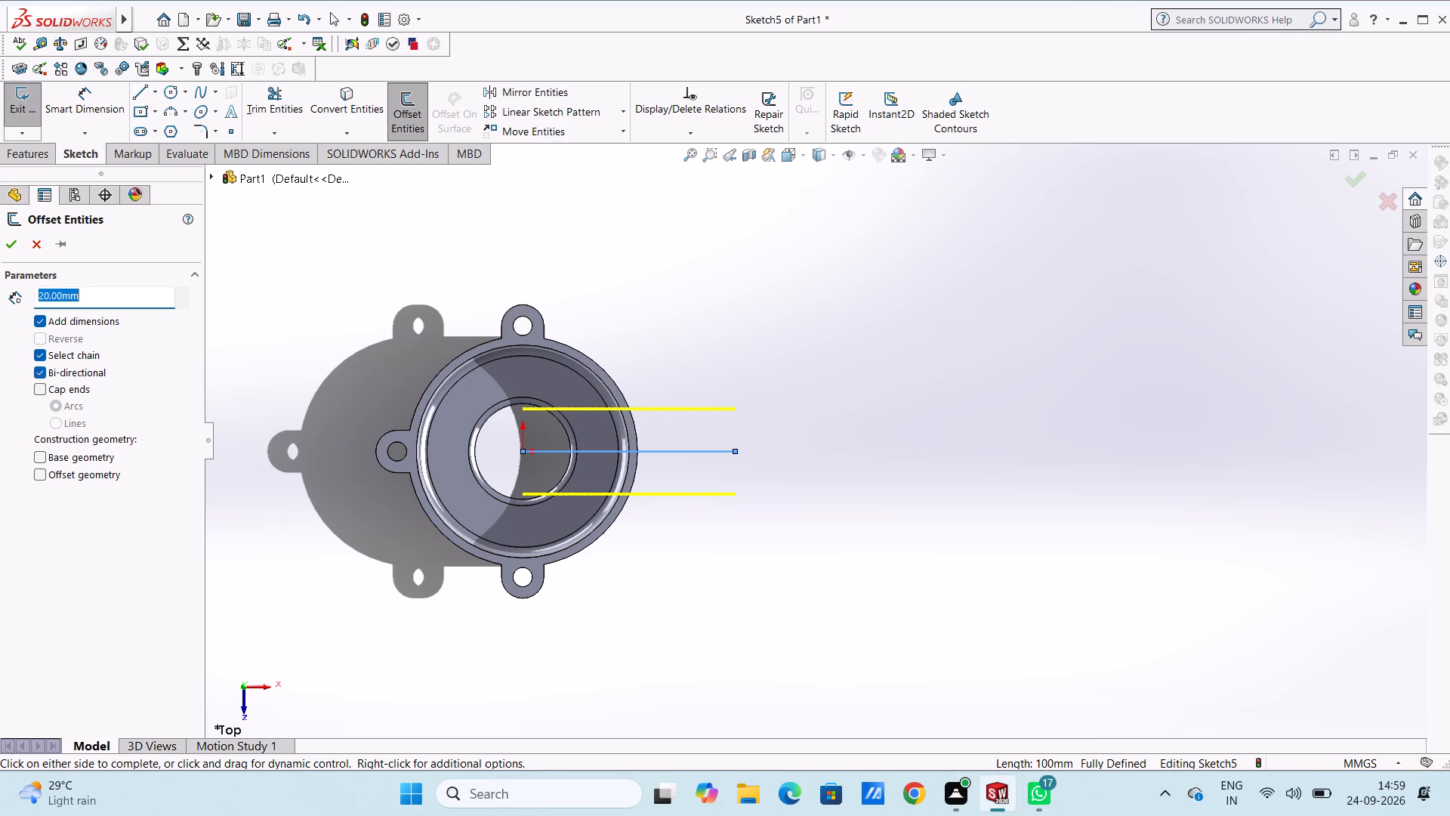
type("15")
key("Return")
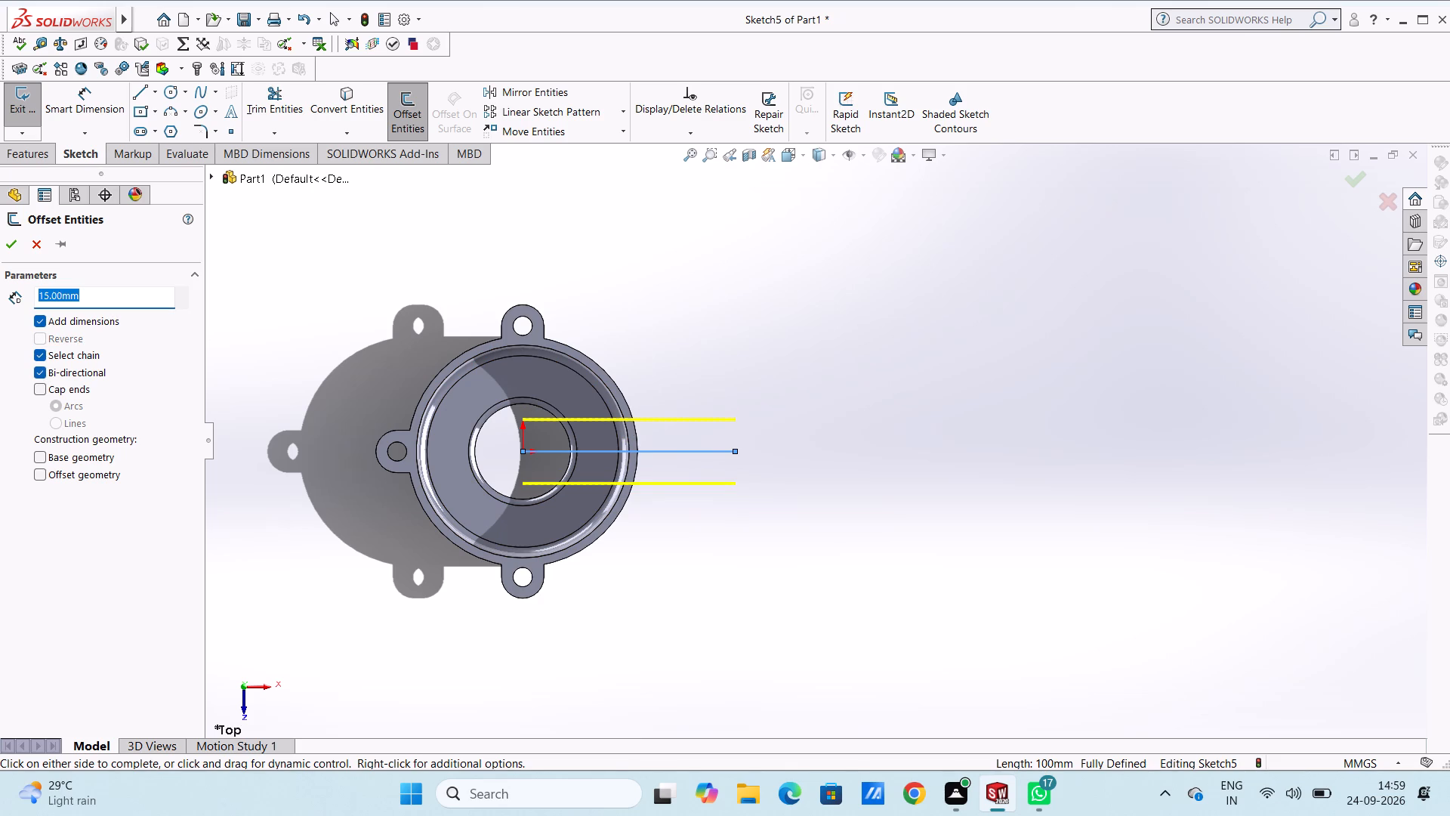
left_click(7, 243)
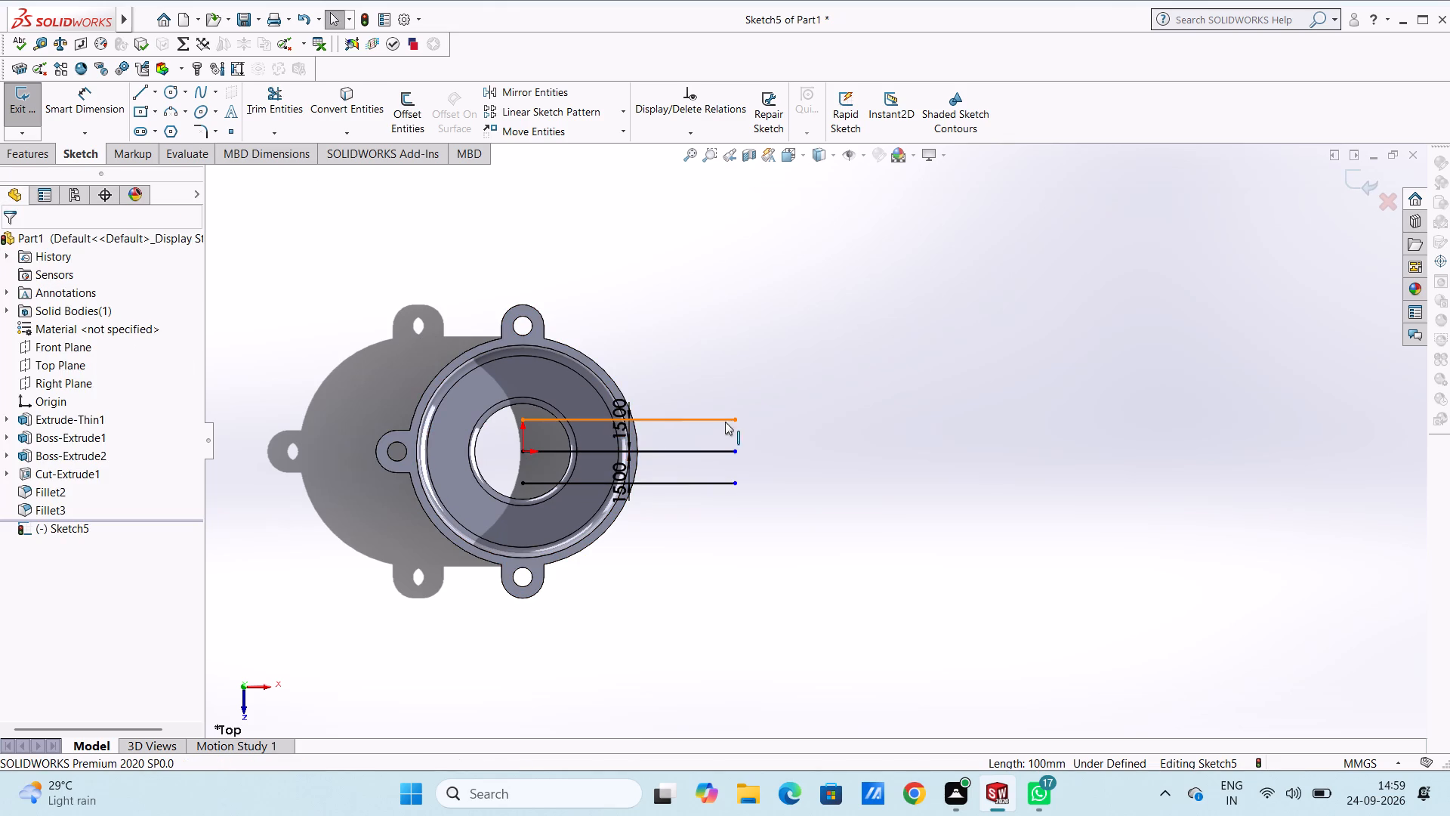
Close both ends of the two offset lines with vertical lines to form a rectangle.
scroll(810, 411, "down", 3)
scroll(694, 448, "up", 3)
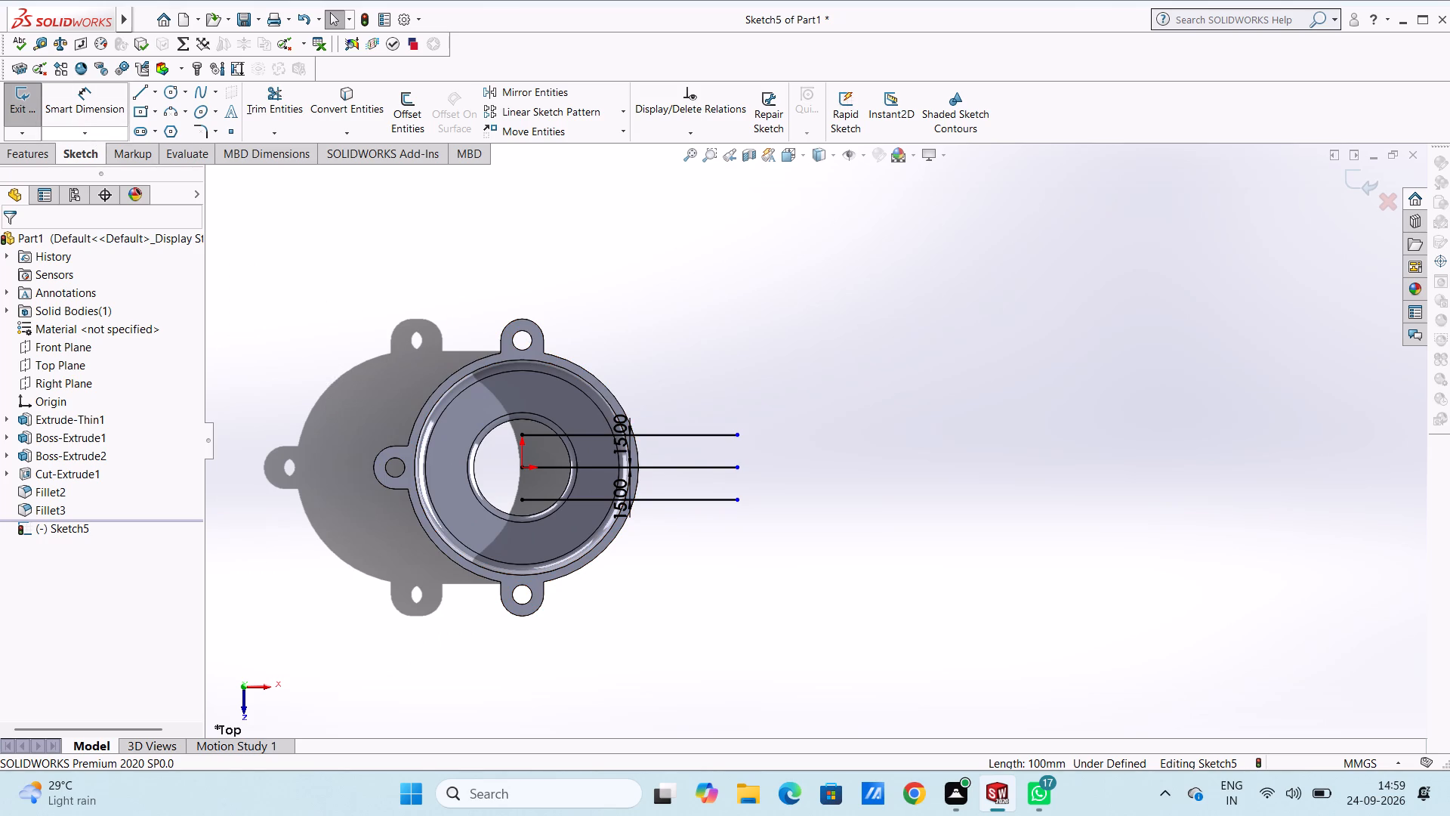
left_click(135, 93)
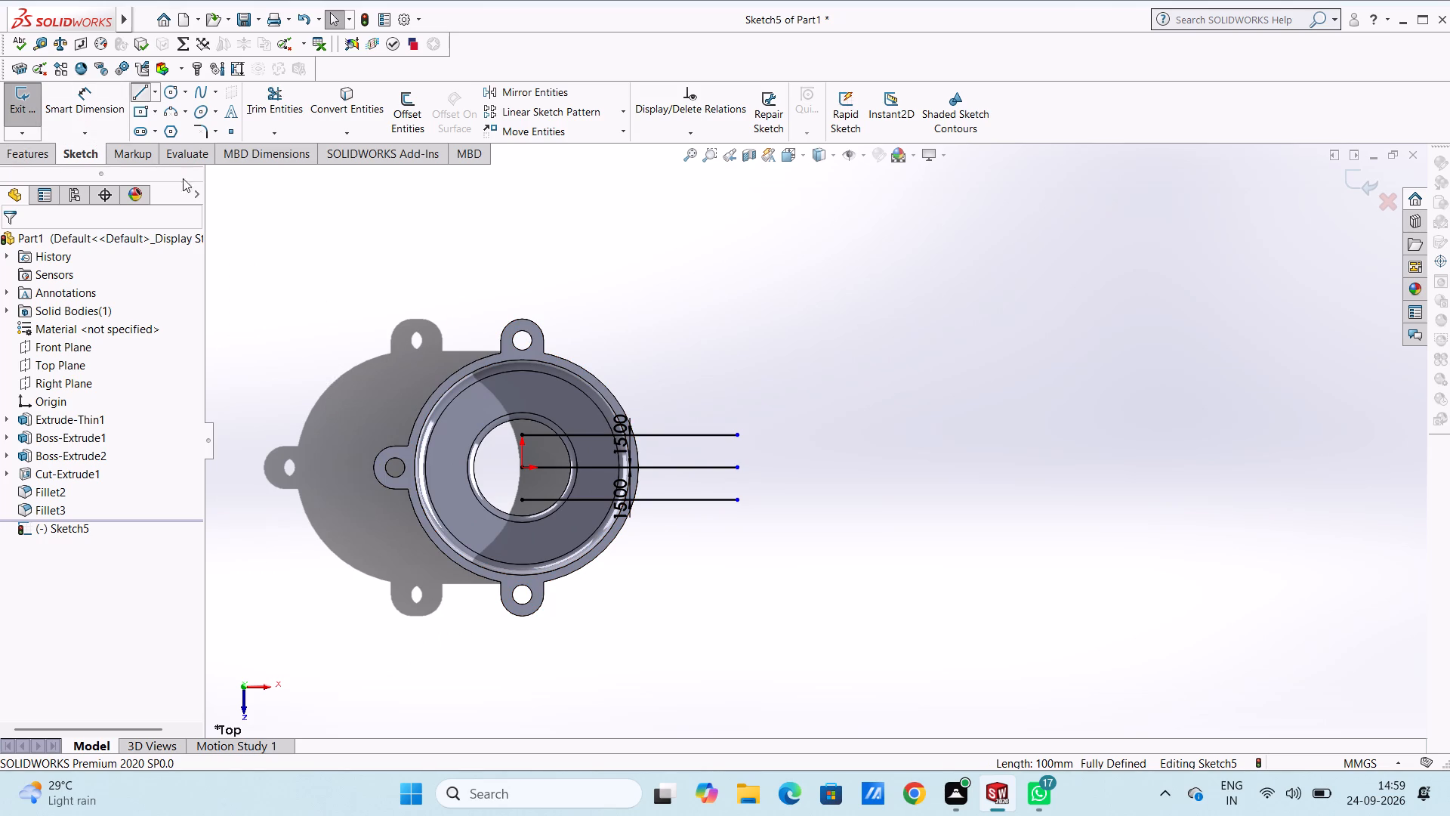
left_click(522, 431)
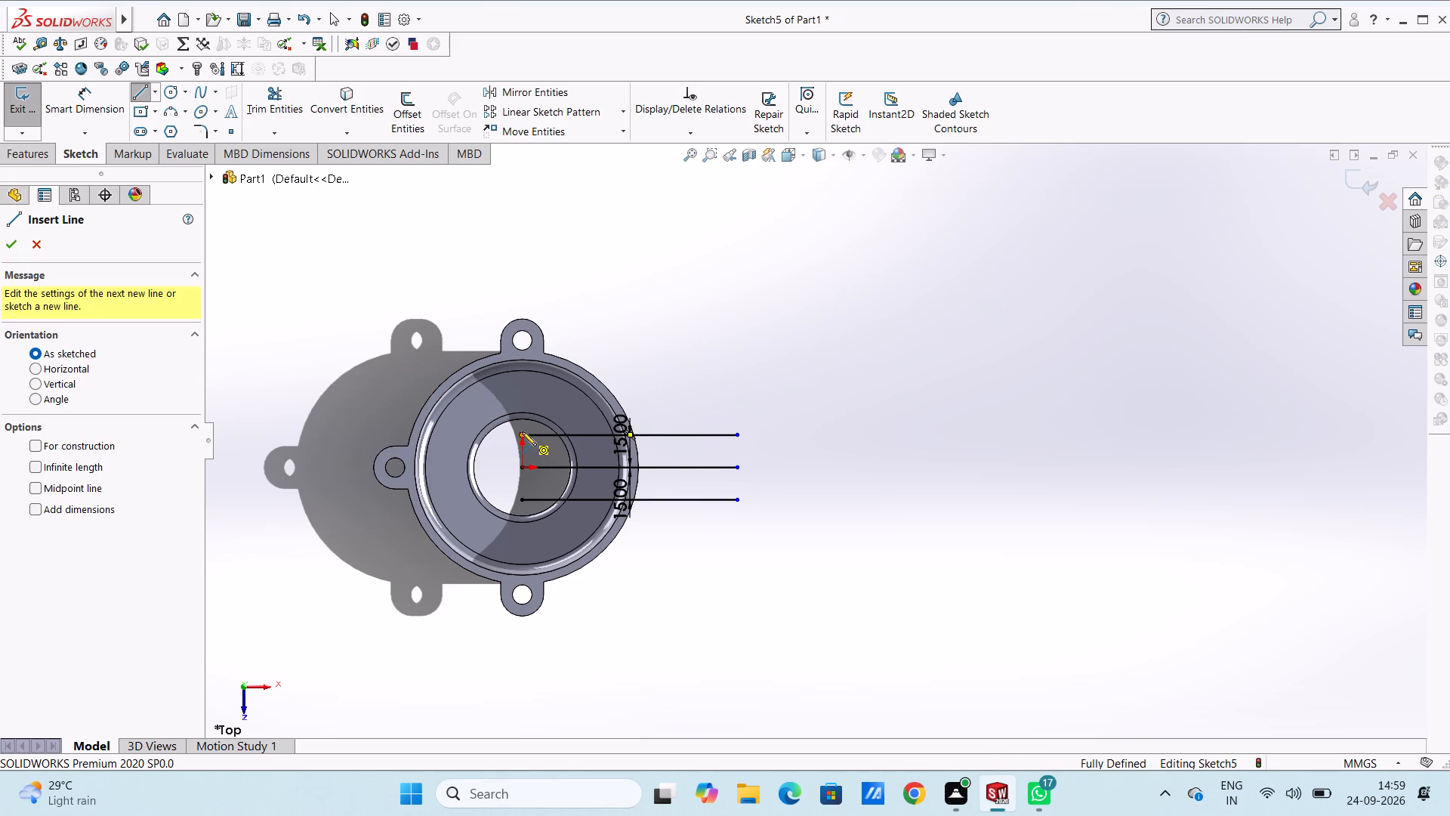
left_click(520, 499)
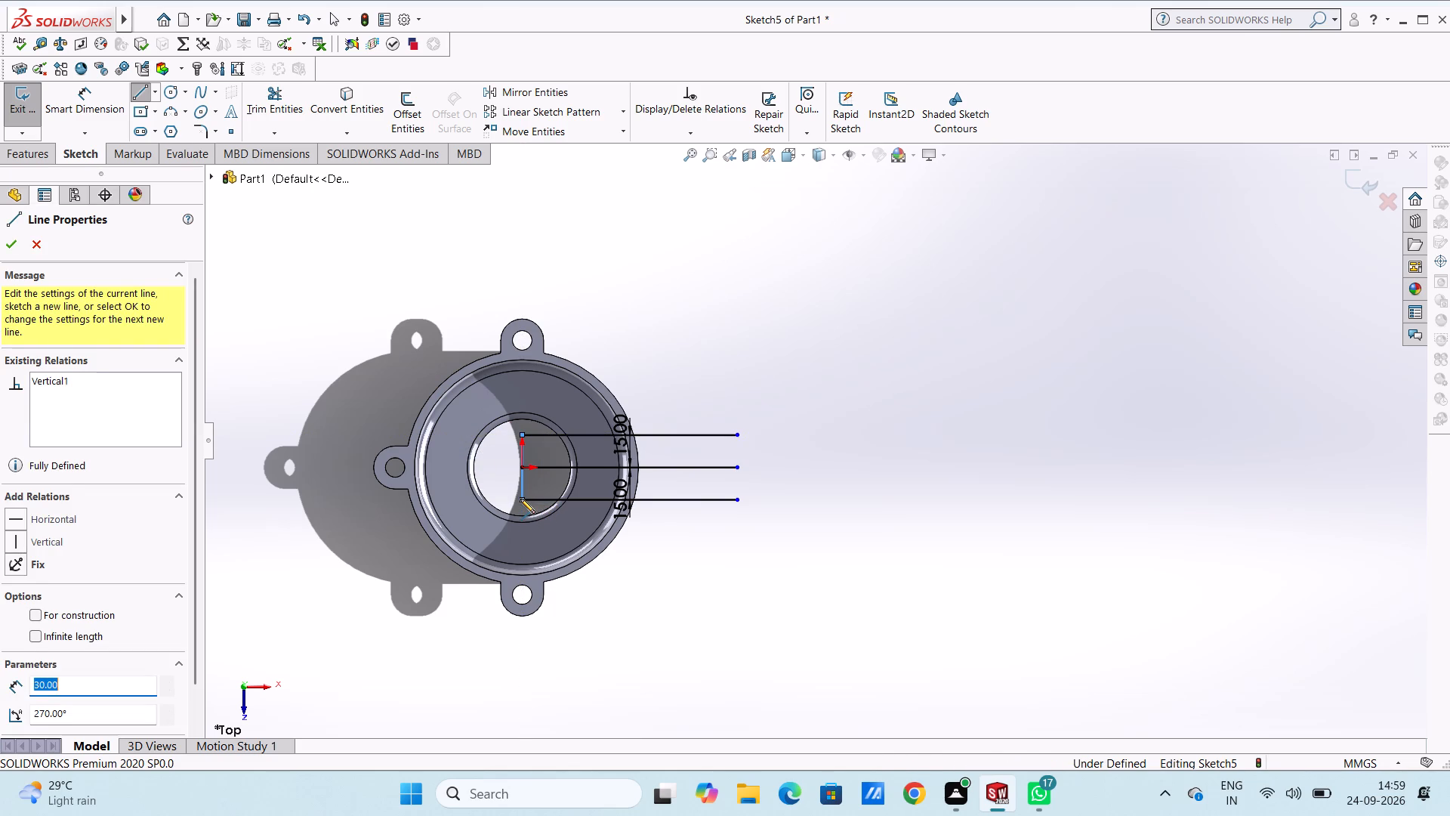
key("Escape")
key("Escape")
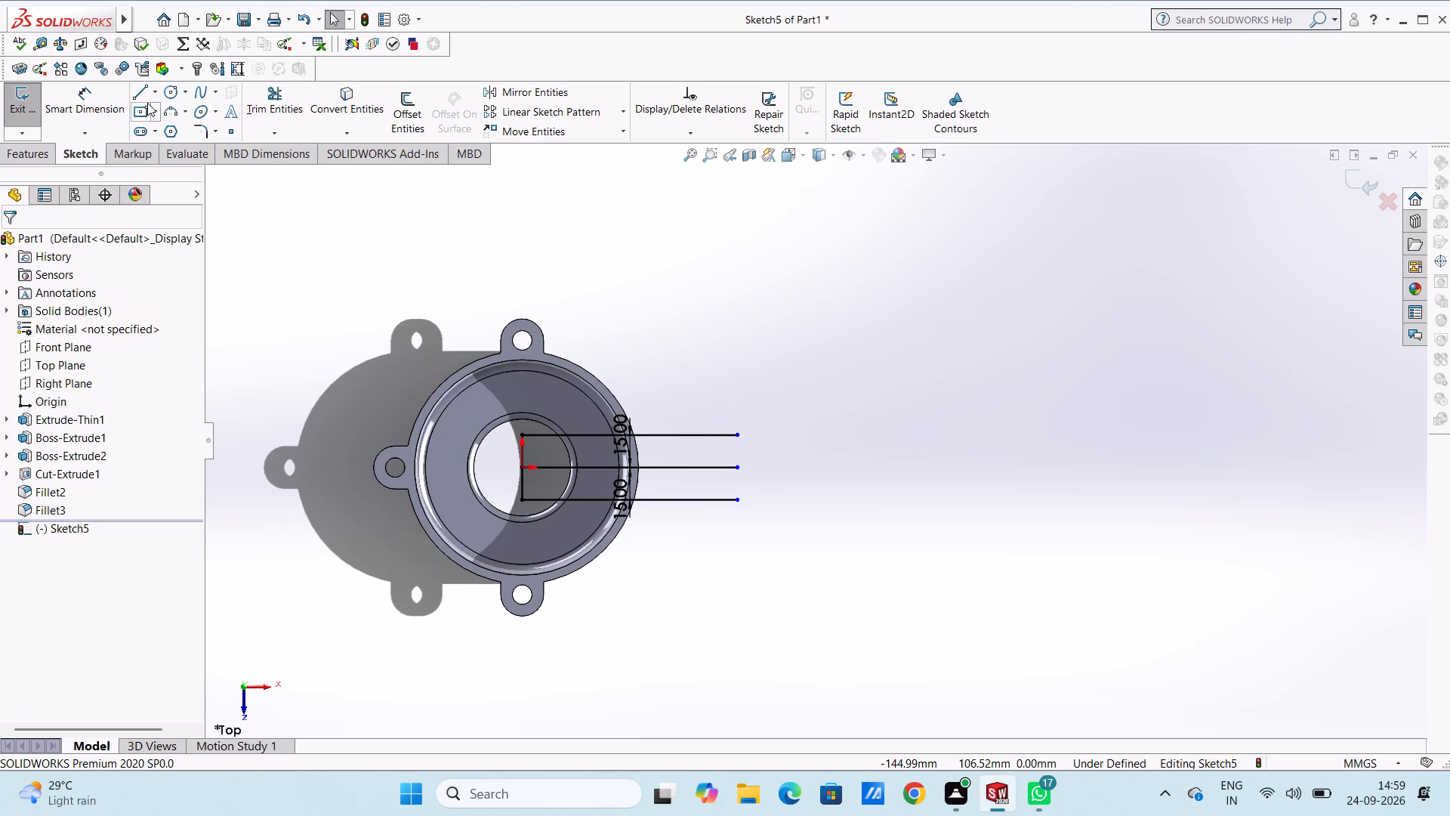
left_click(143, 96)
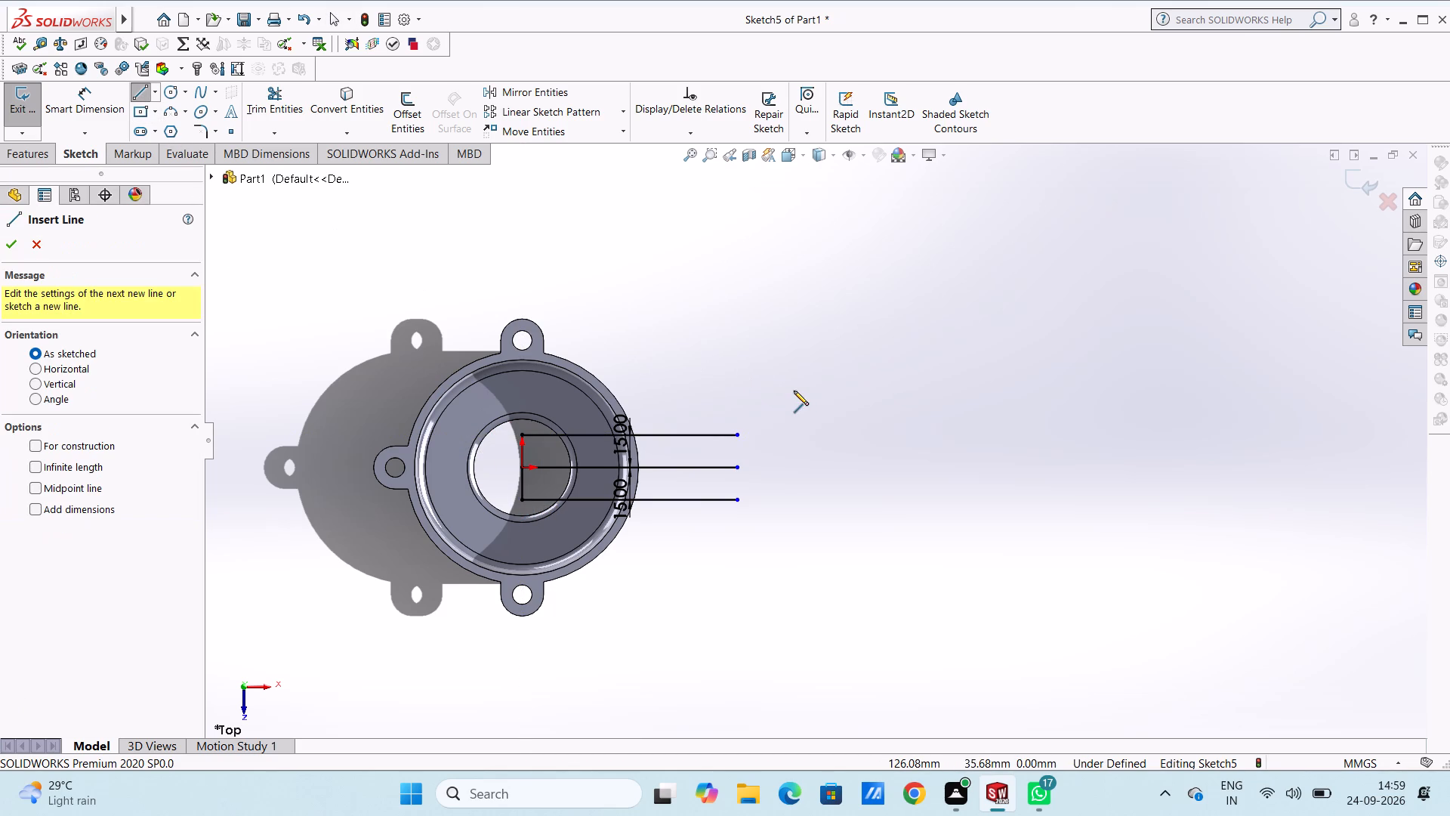
left_click(738, 434)
left_click(739, 499)
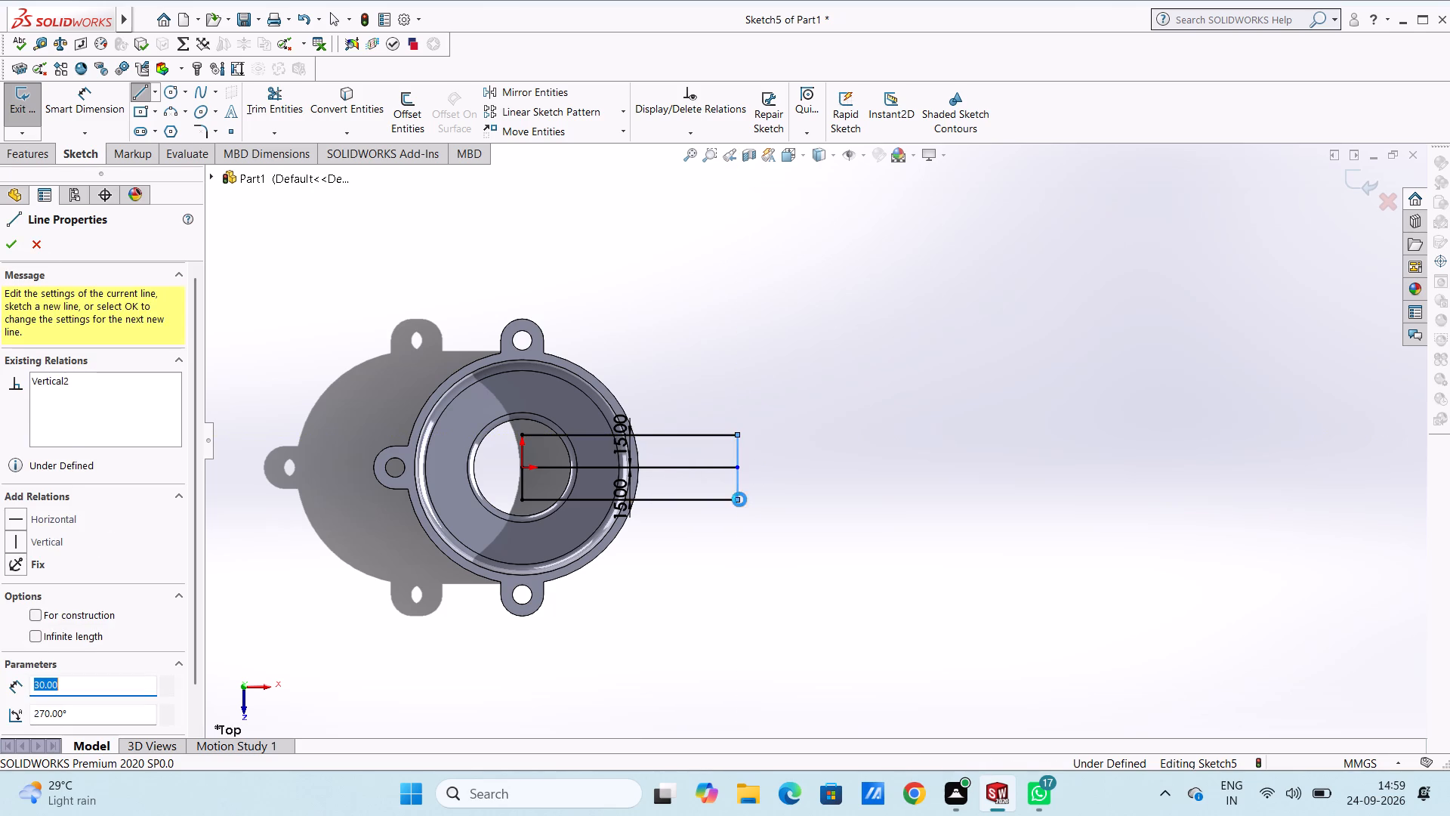
key("Escape")
key("Escape")
Delete the horizontal centre line inside the rectangle.
left_click(704, 471)
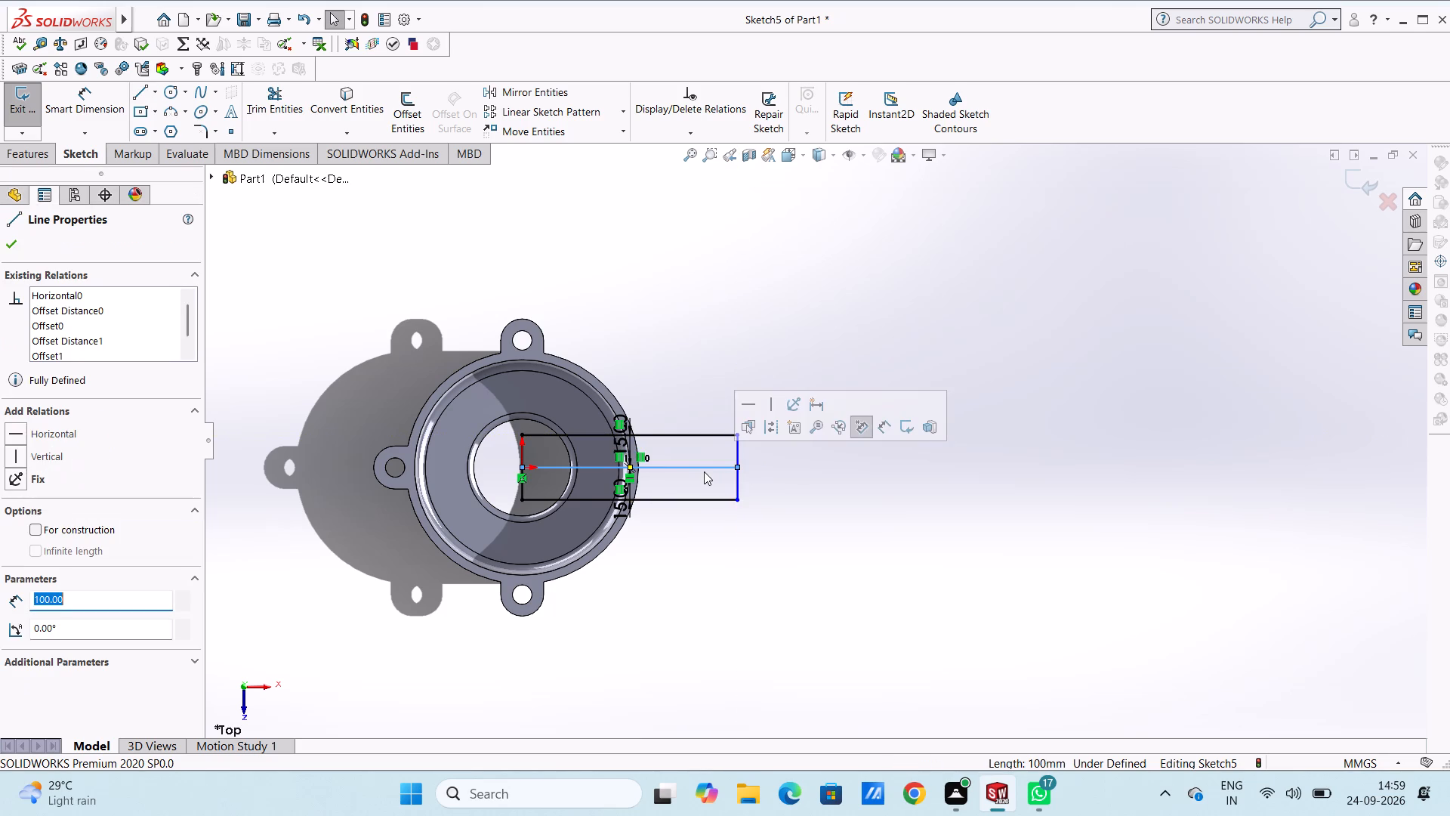
key("Delete")
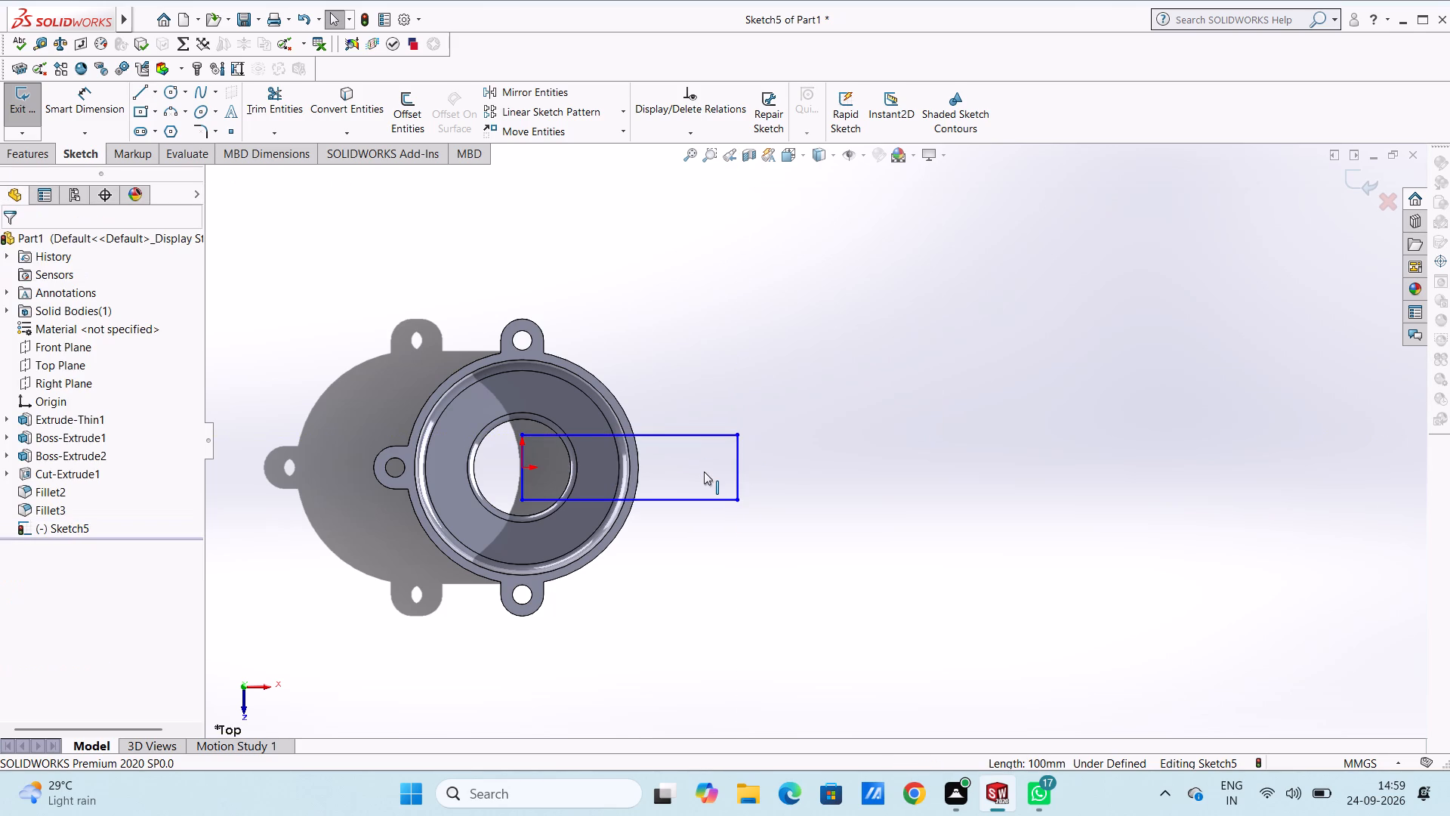
Dimension the rectangle's length along its upper edge and its width at the outer end.
left_click(86, 108)
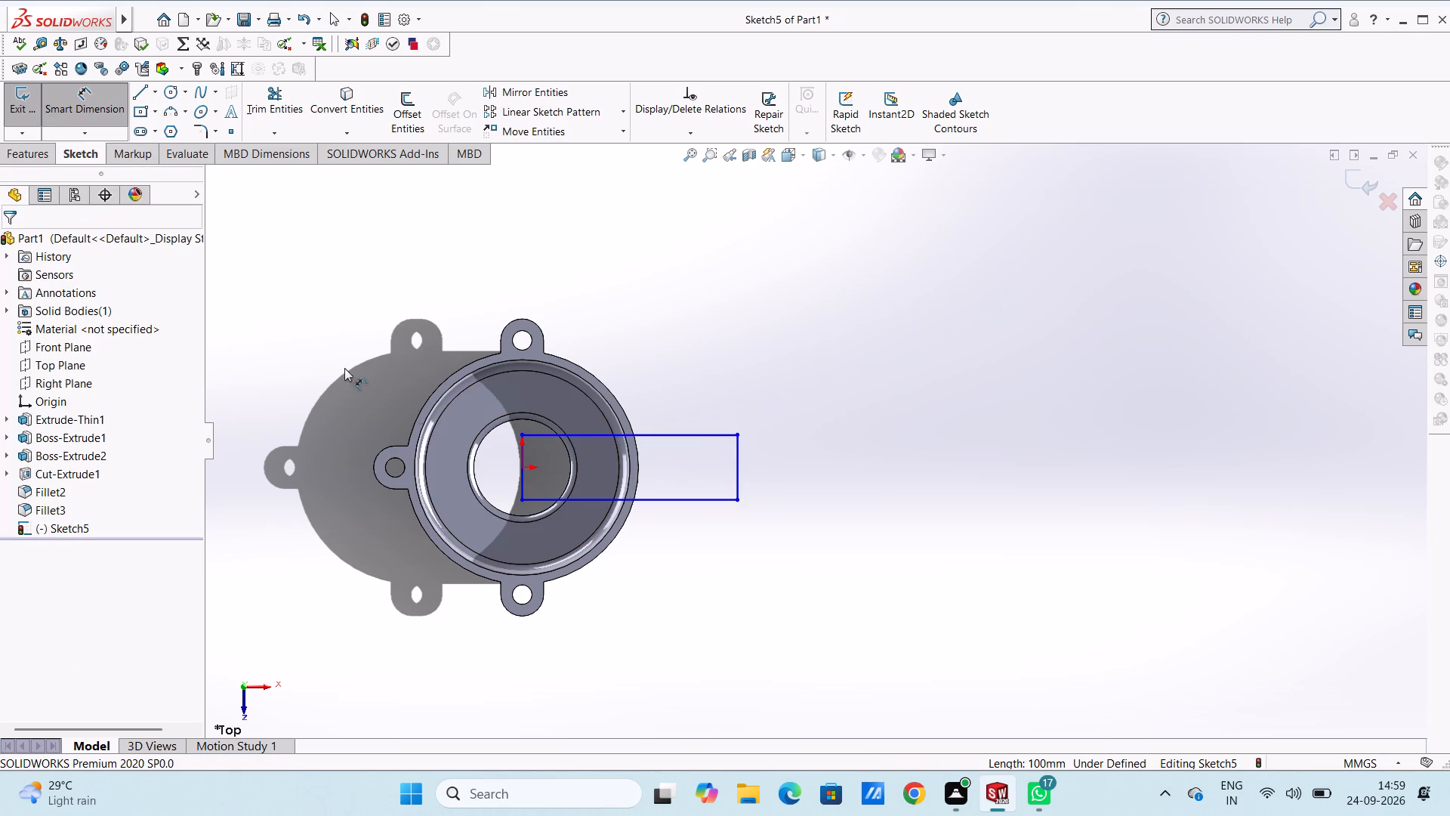
left_click(649, 434)
left_click(652, 269)
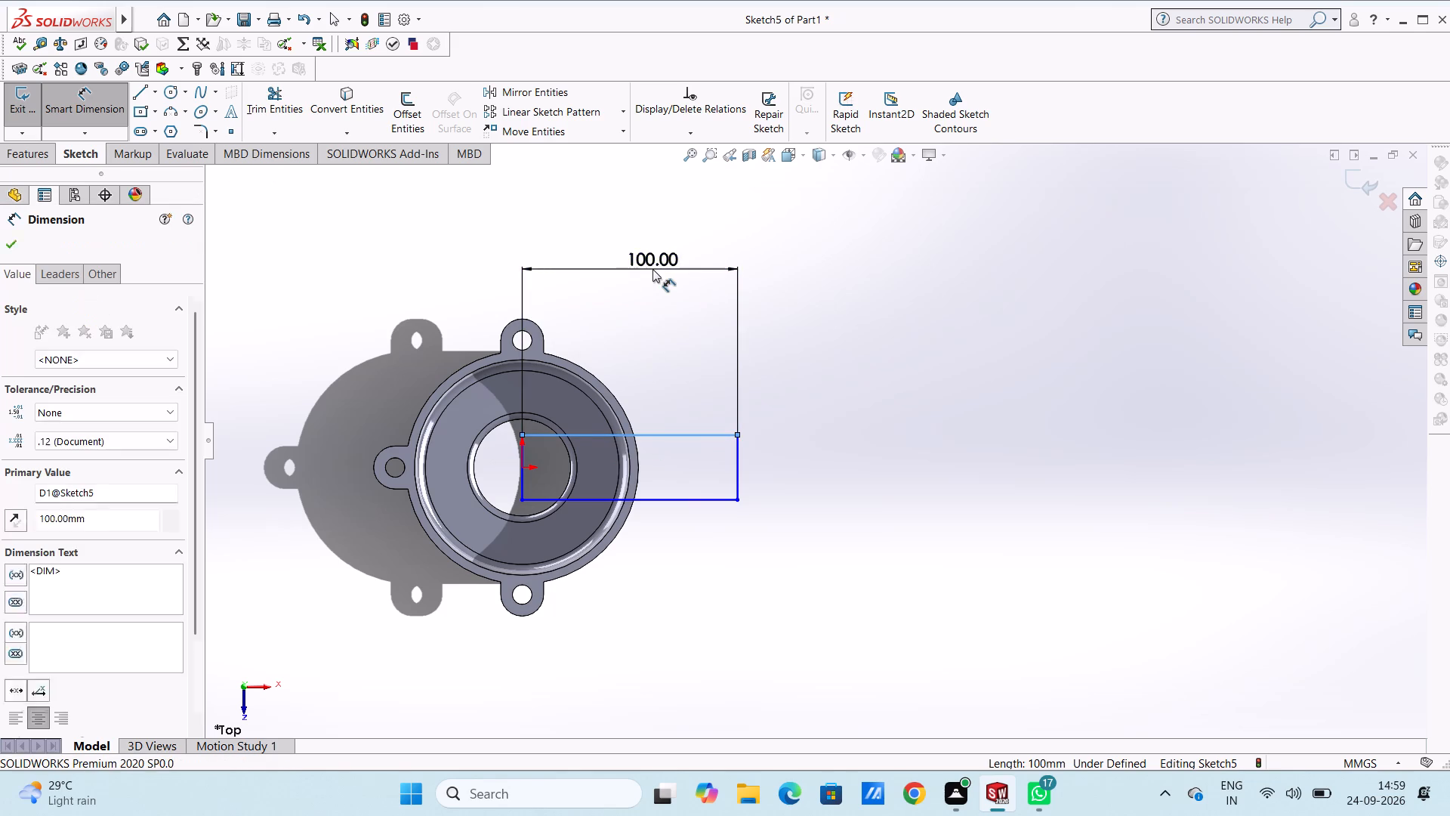
left_click(594, 243)
left_click(562, 219)
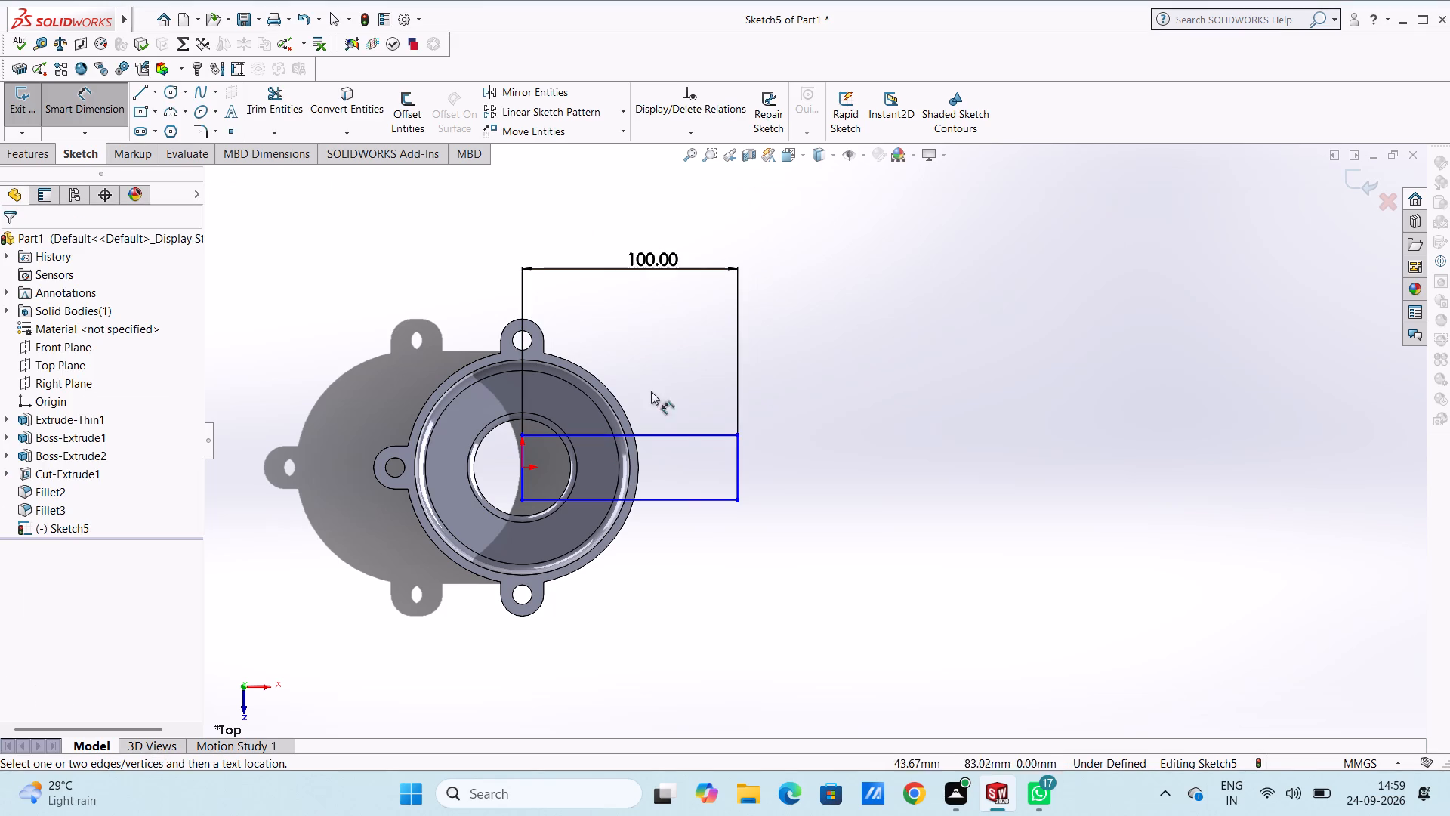
left_click(741, 465)
left_click(959, 459)
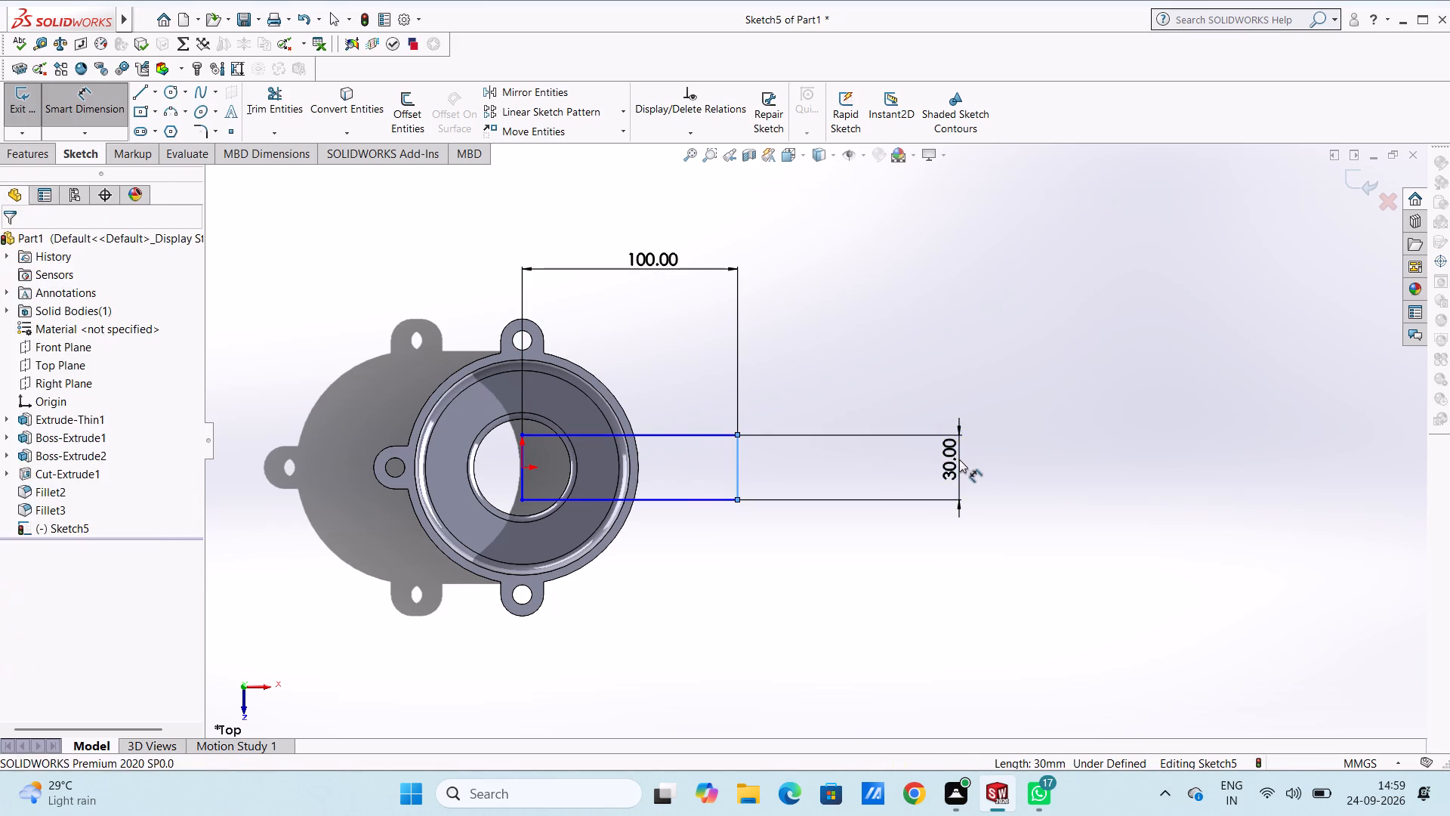
left_click(895, 434)
left_click(887, 355)
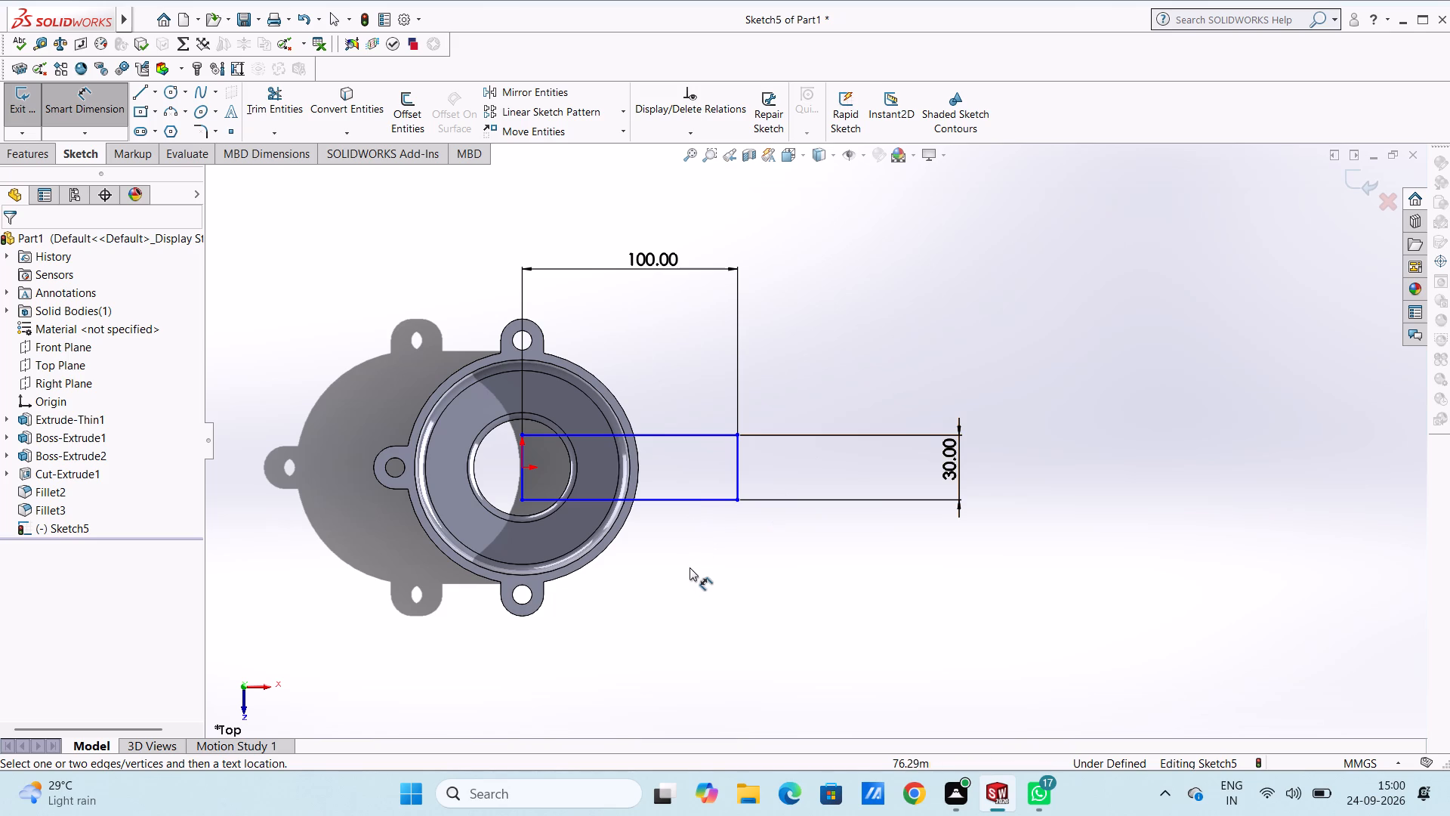
key("Escape")
key("Escape")
key("Escape")
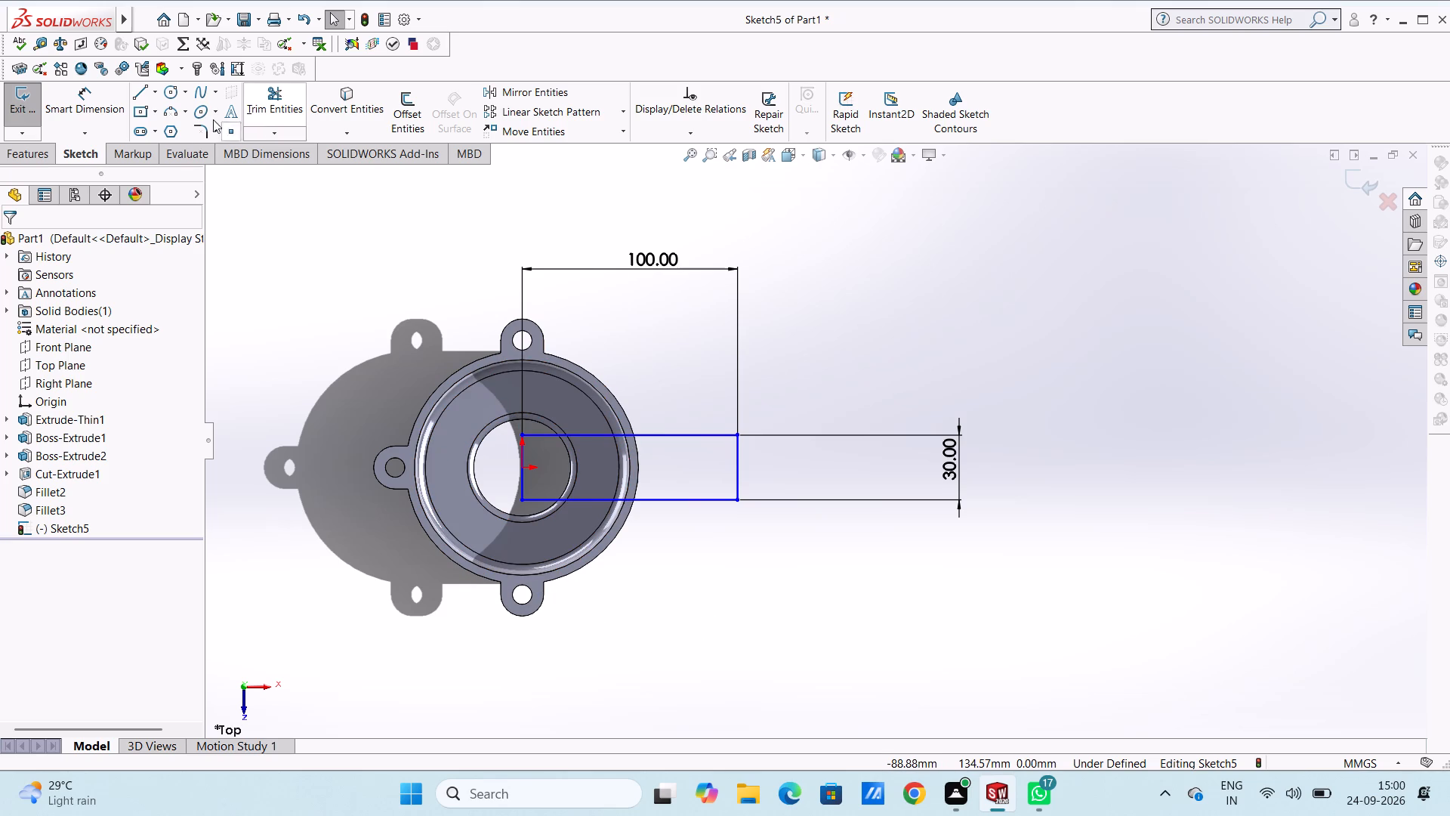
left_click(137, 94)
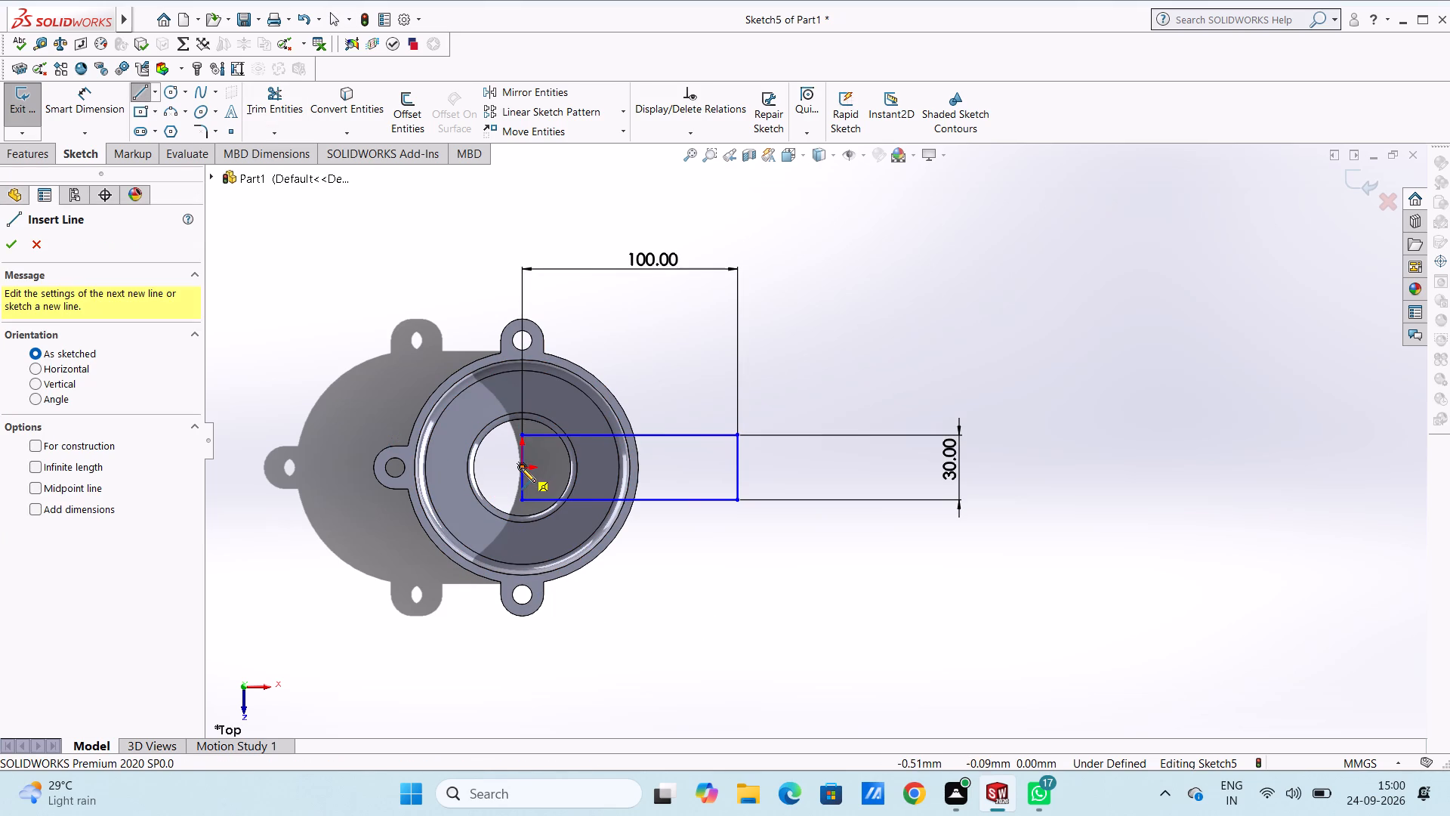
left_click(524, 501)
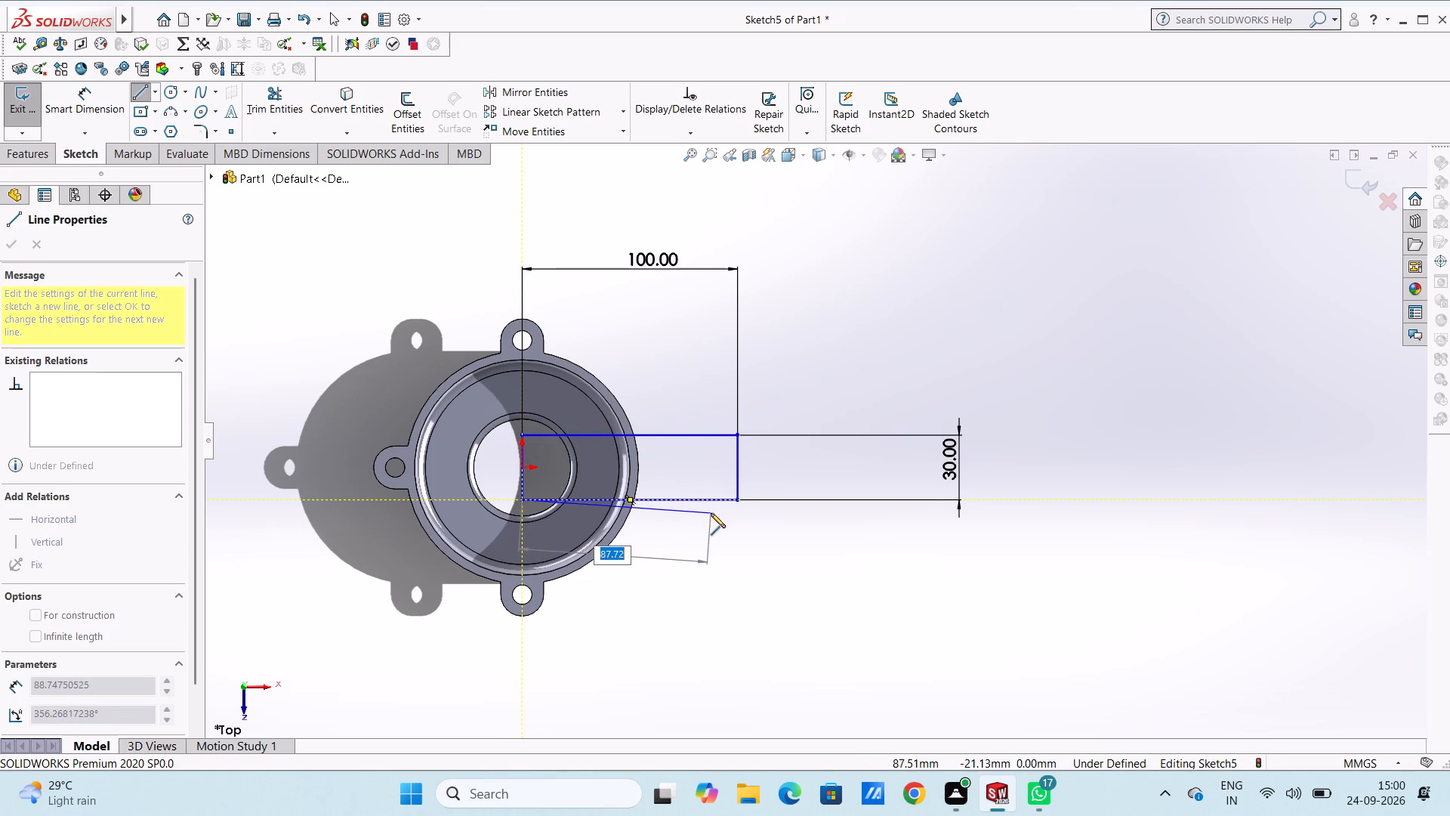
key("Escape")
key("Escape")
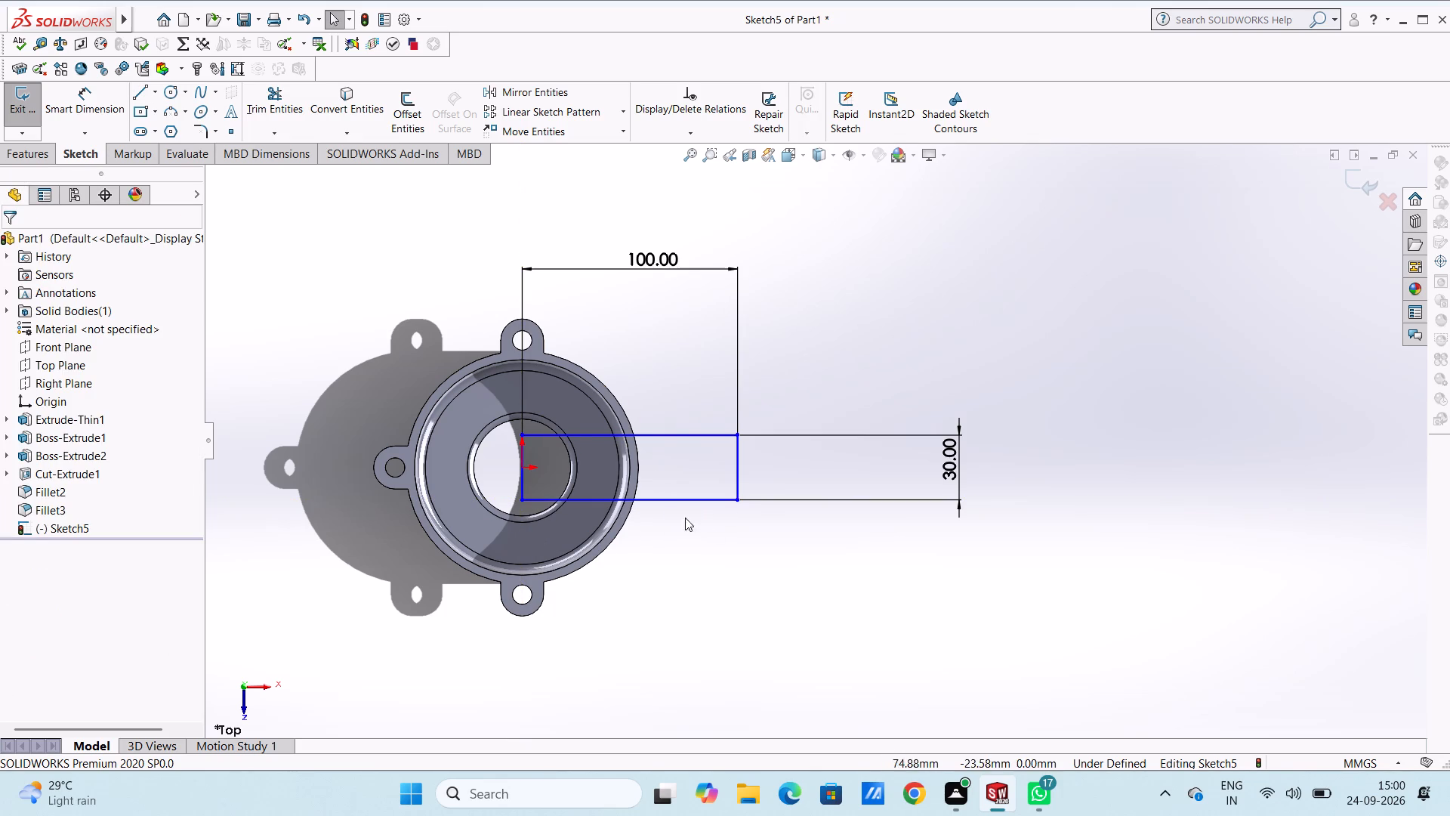
Draw an 80 mm horizontal line from the origin along the middle of the rectangle.
left_click(141, 92)
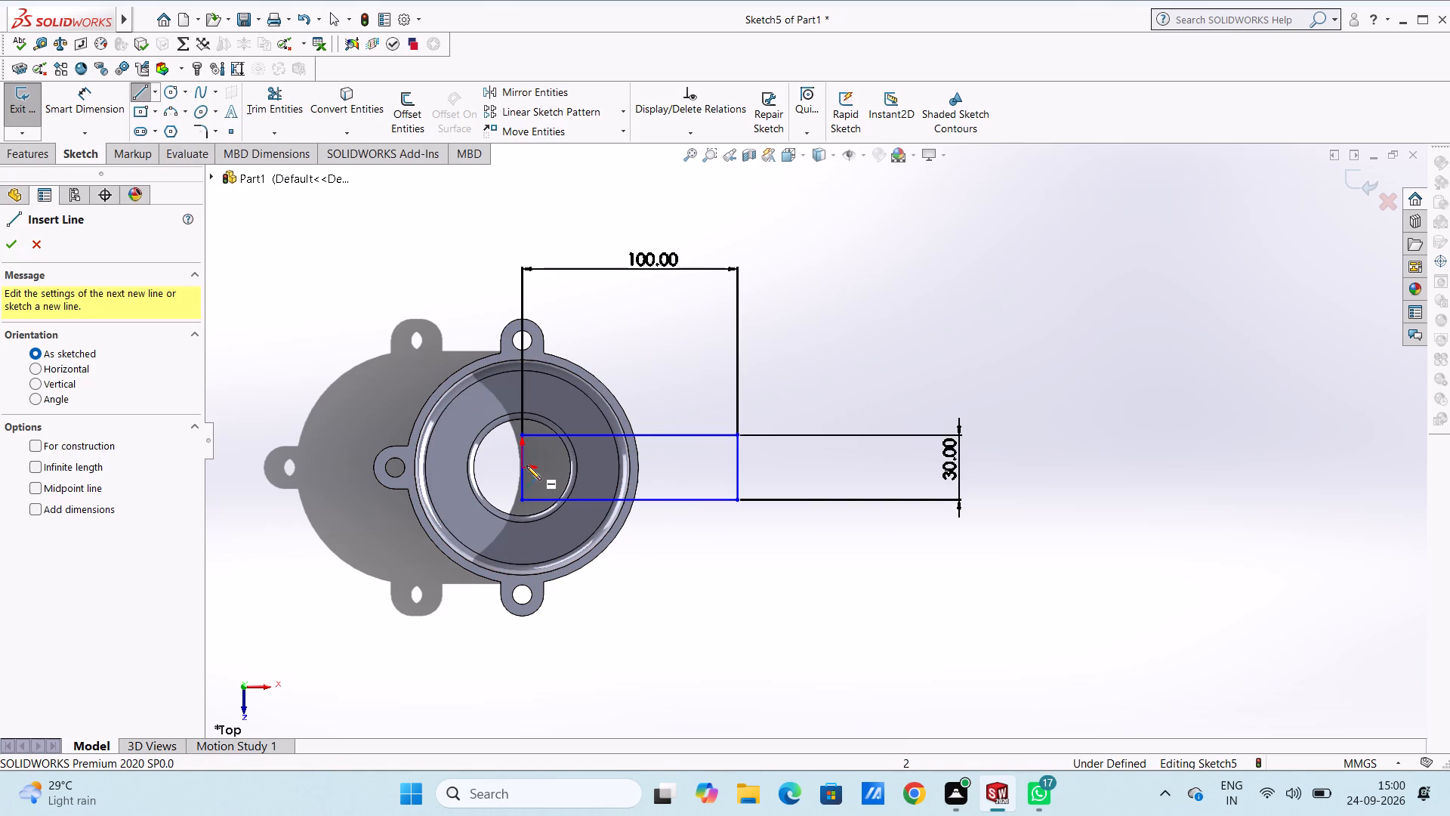
left_click(520, 465)
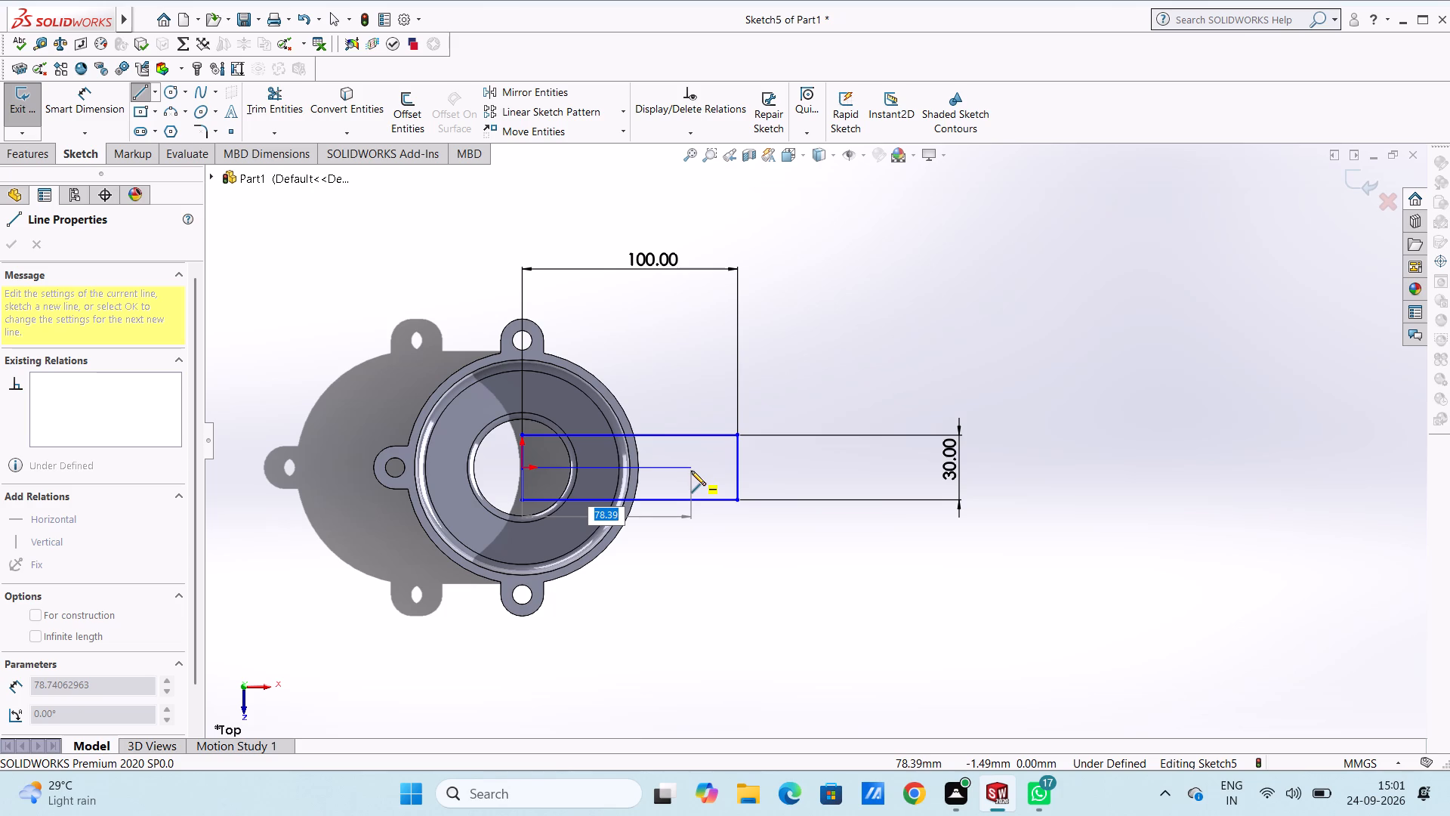
type("80")
key("Return")
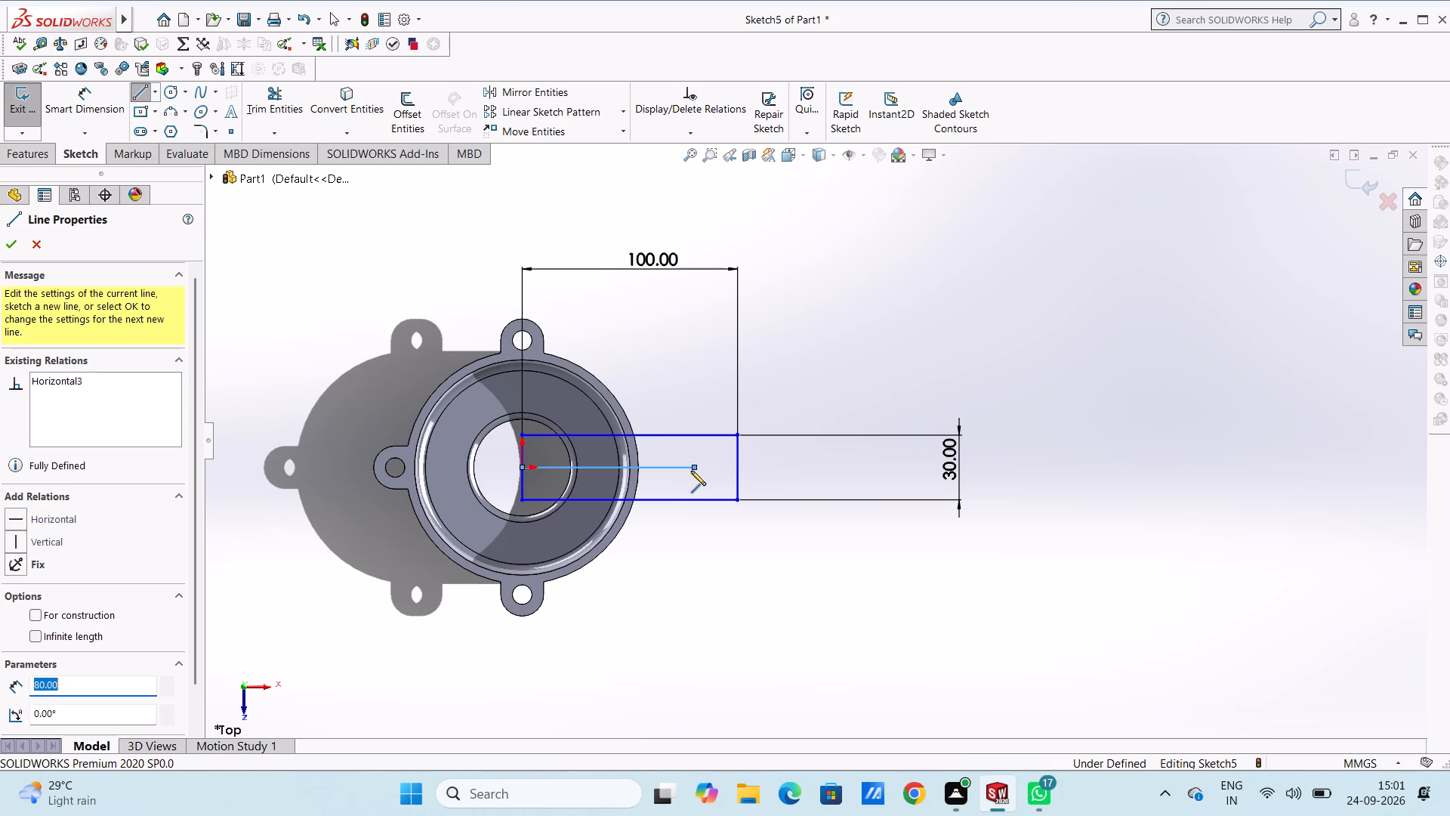
key("Escape")
key("Escape")
key("Escape")
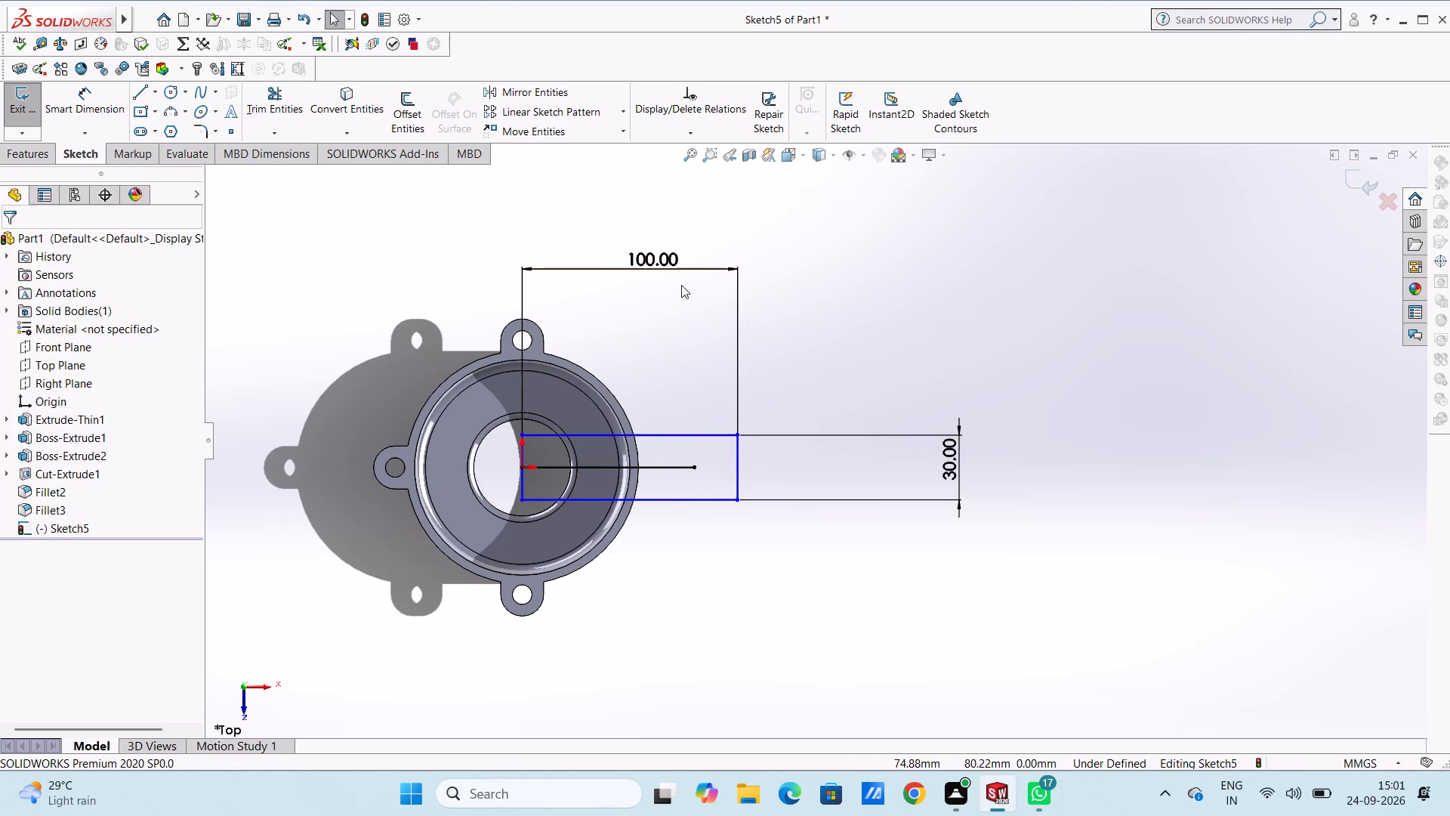
Delete the rectangle's 100 mm length dimension and 30 mm width dimension.
left_click(666, 265)
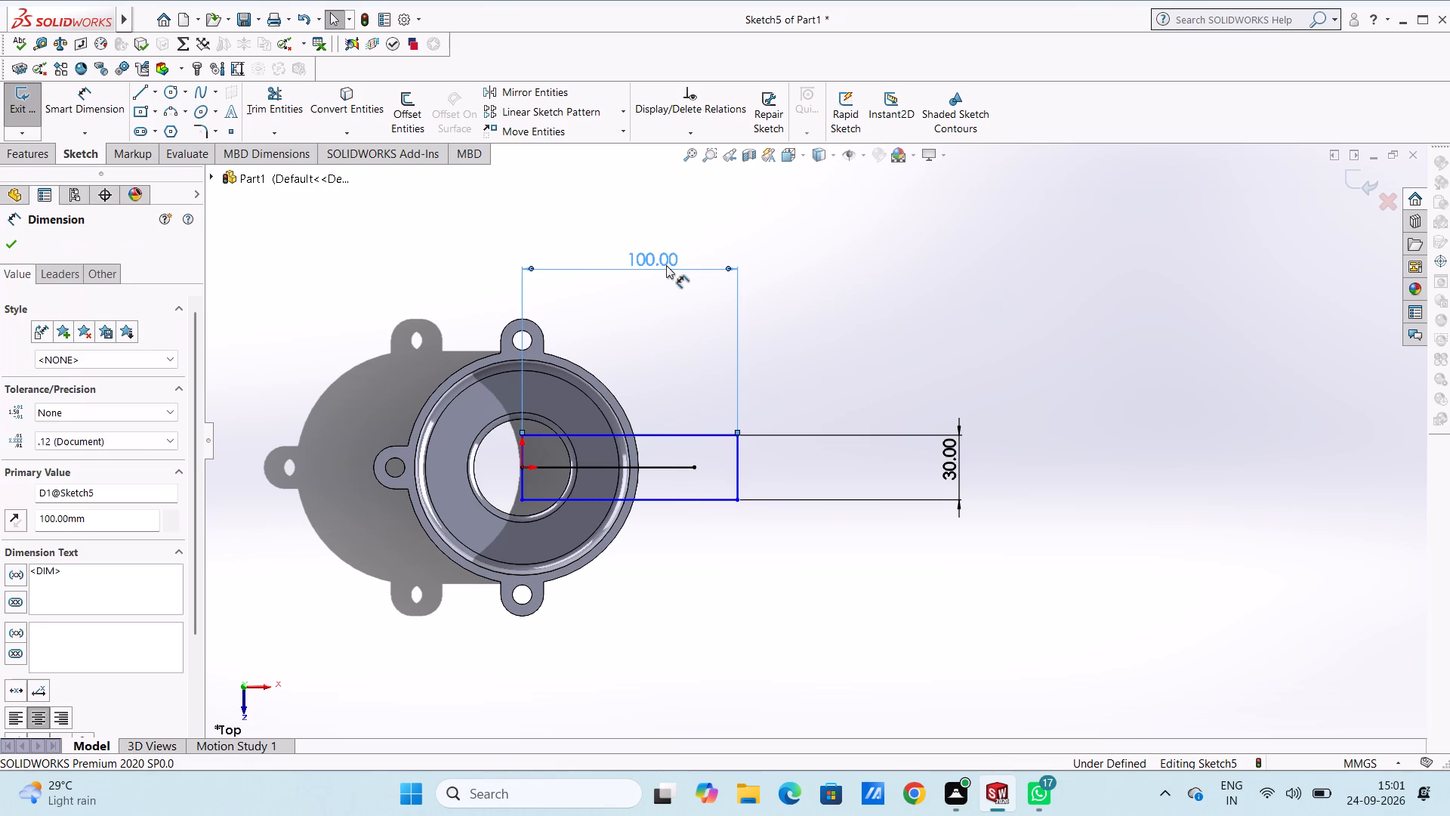
key("Delete")
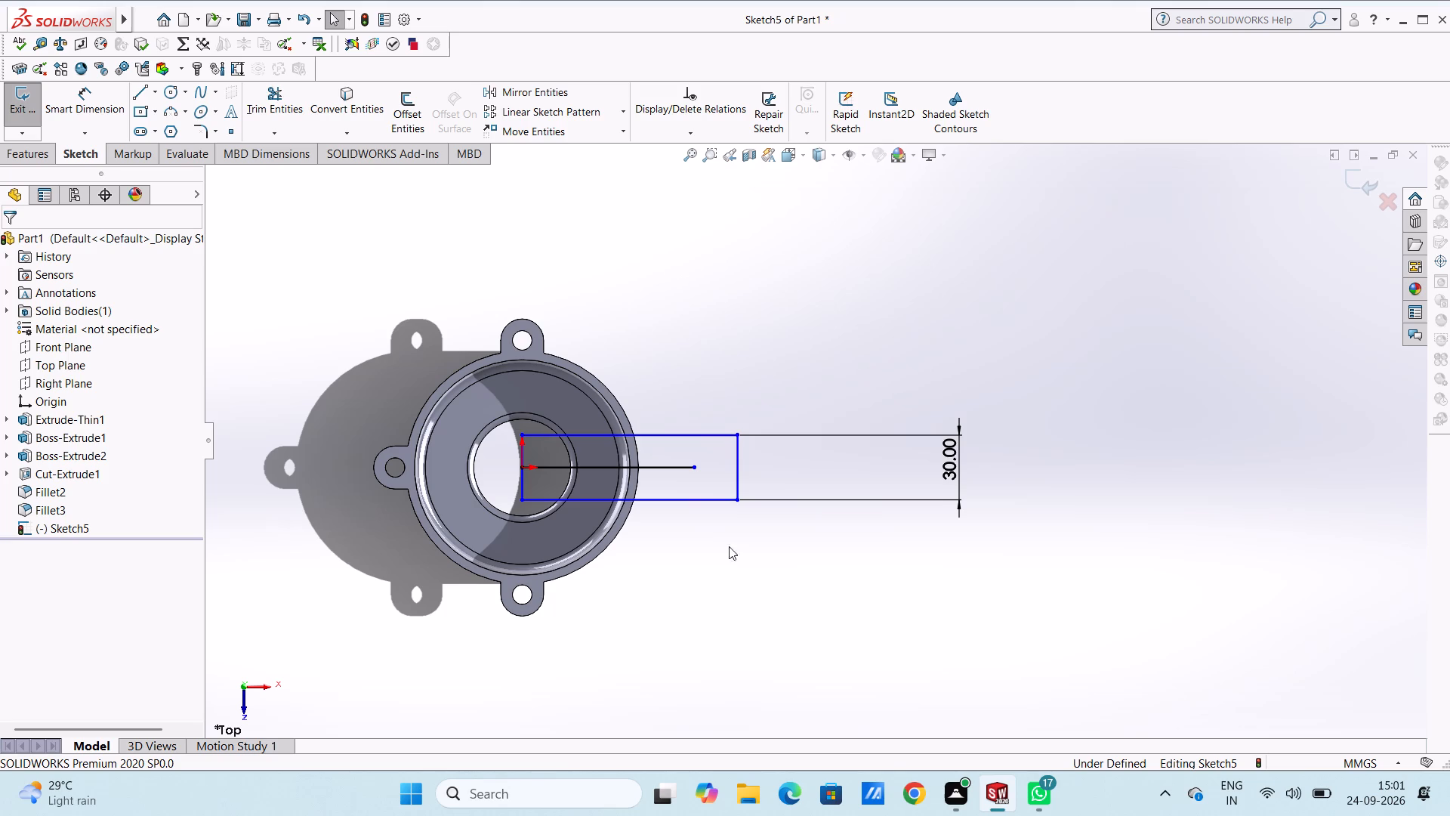
left_click(951, 484)
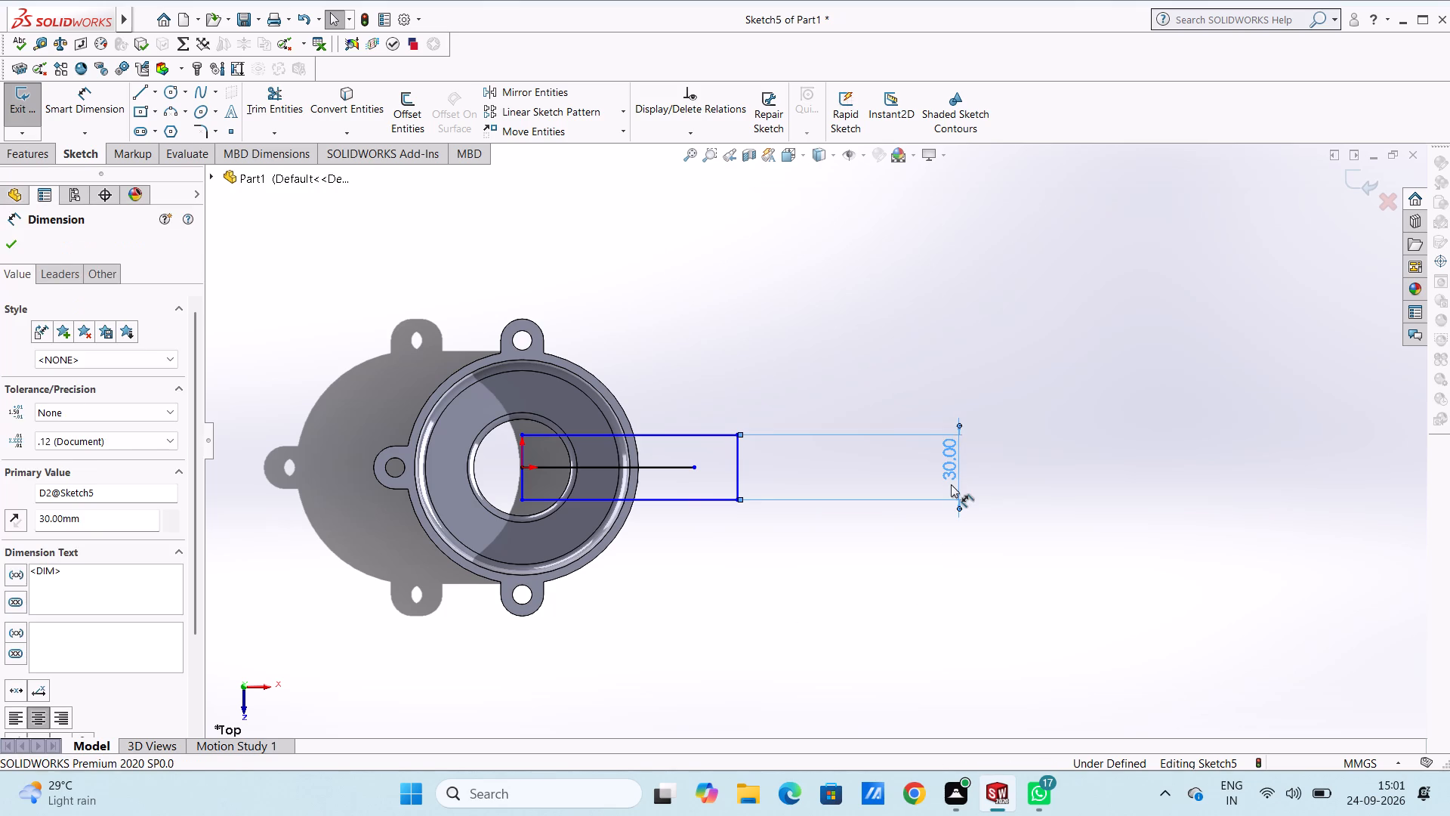
key("Delete")
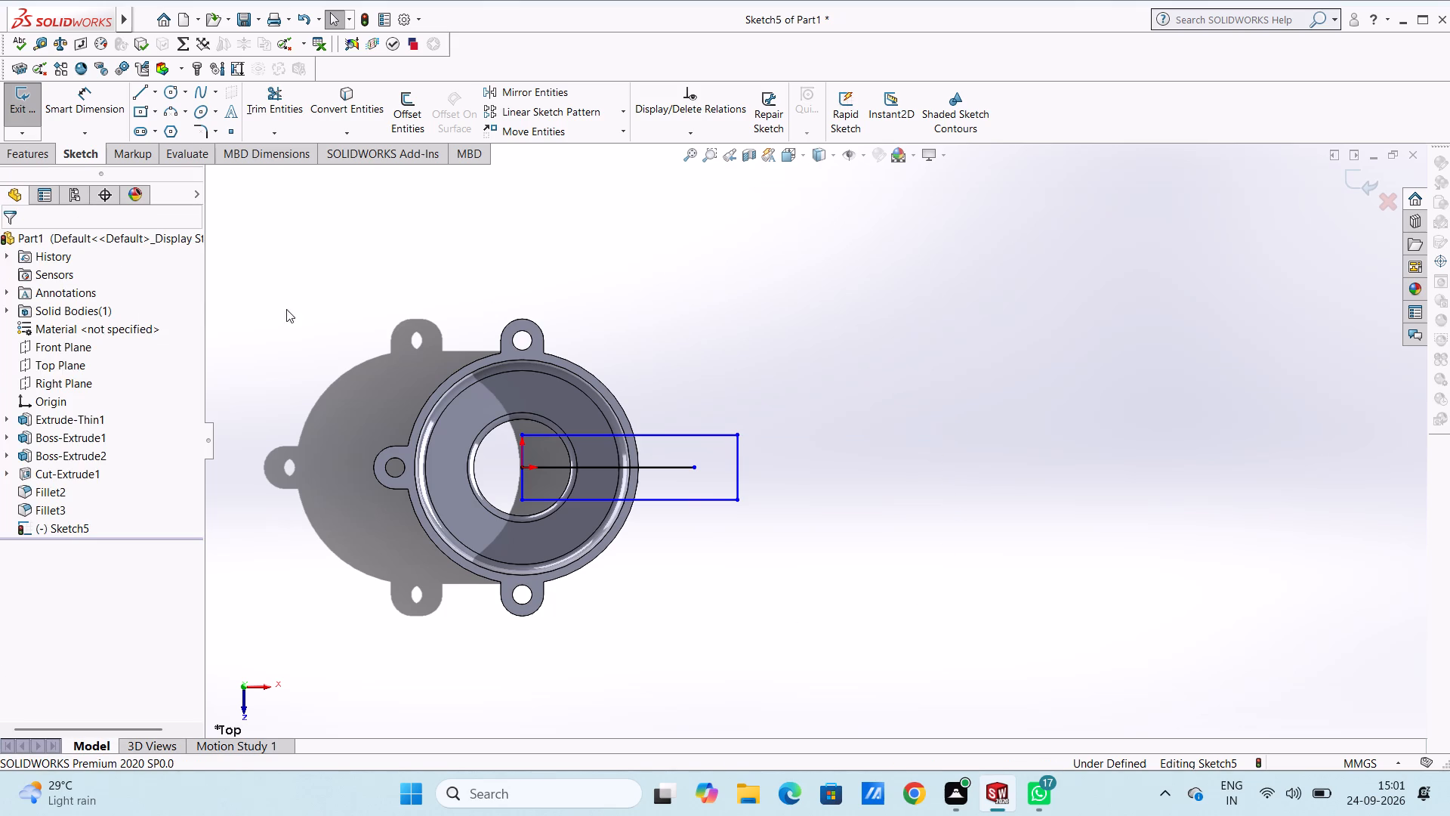
Draw a vertical line between the rectangle's long edges, through the outer end of the 80 mm centre line.
left_click(143, 86)
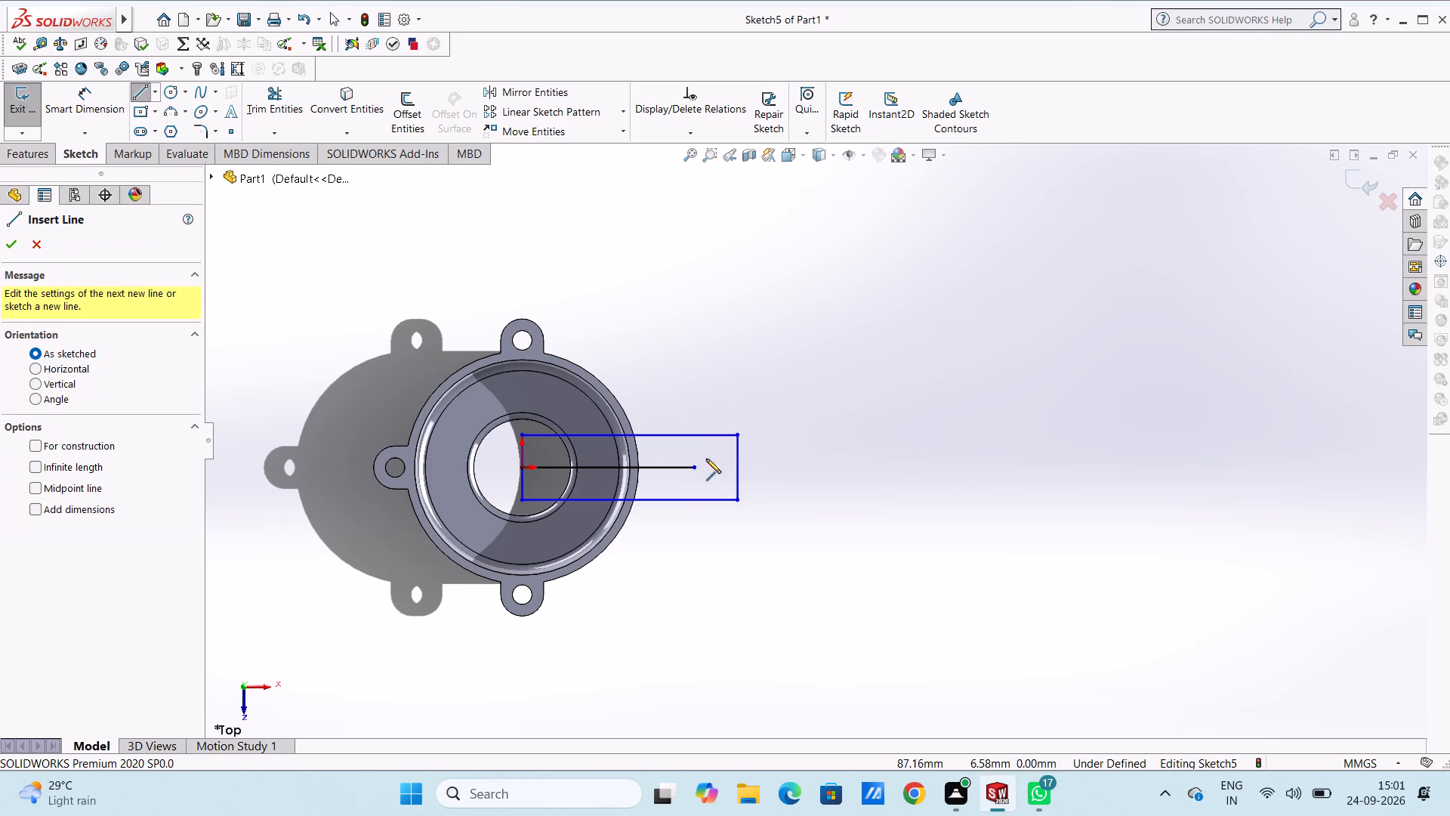
left_click(693, 435)
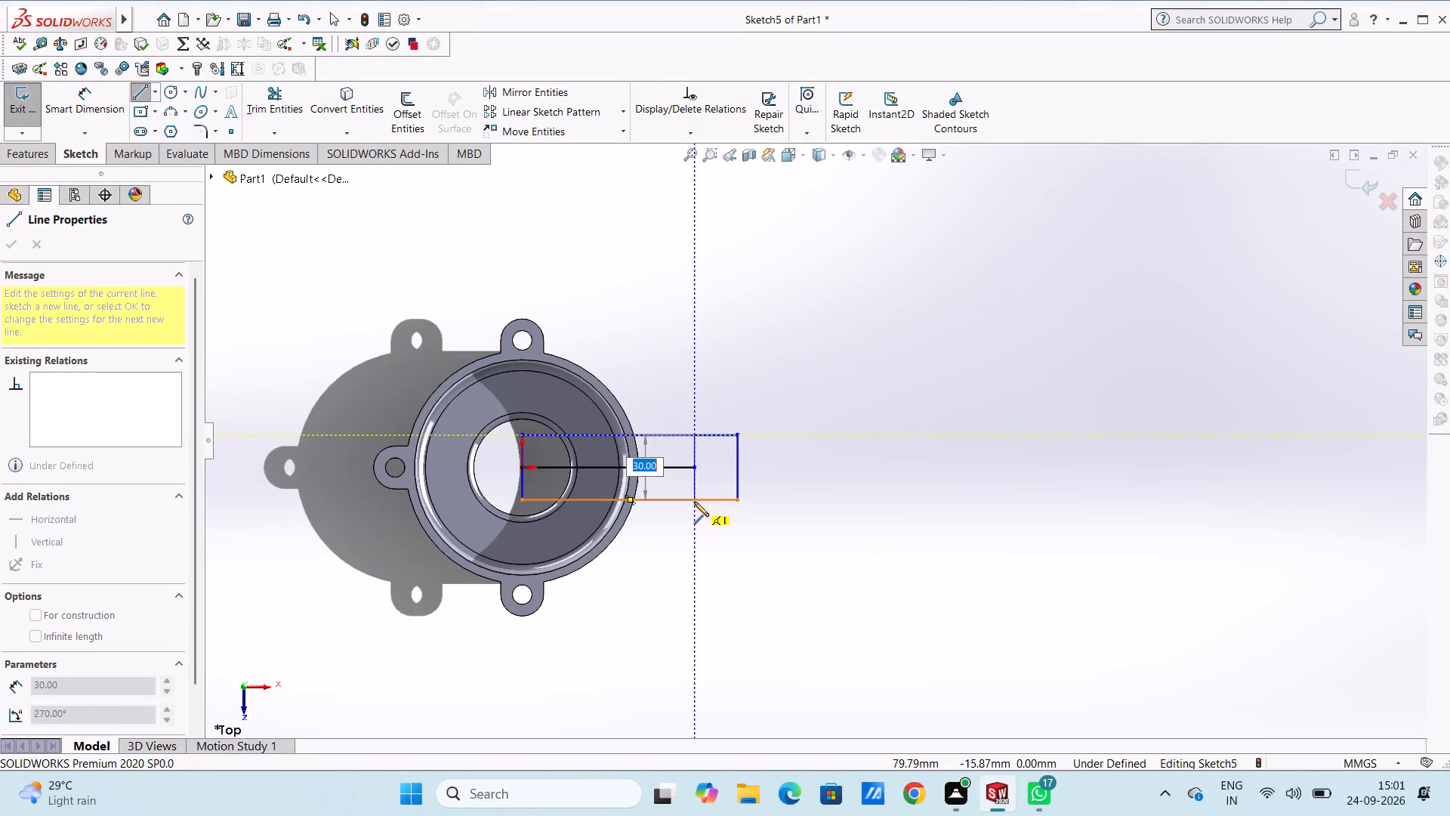
left_click(694, 498)
key("Escape")
key("Escape")
key("Escape")
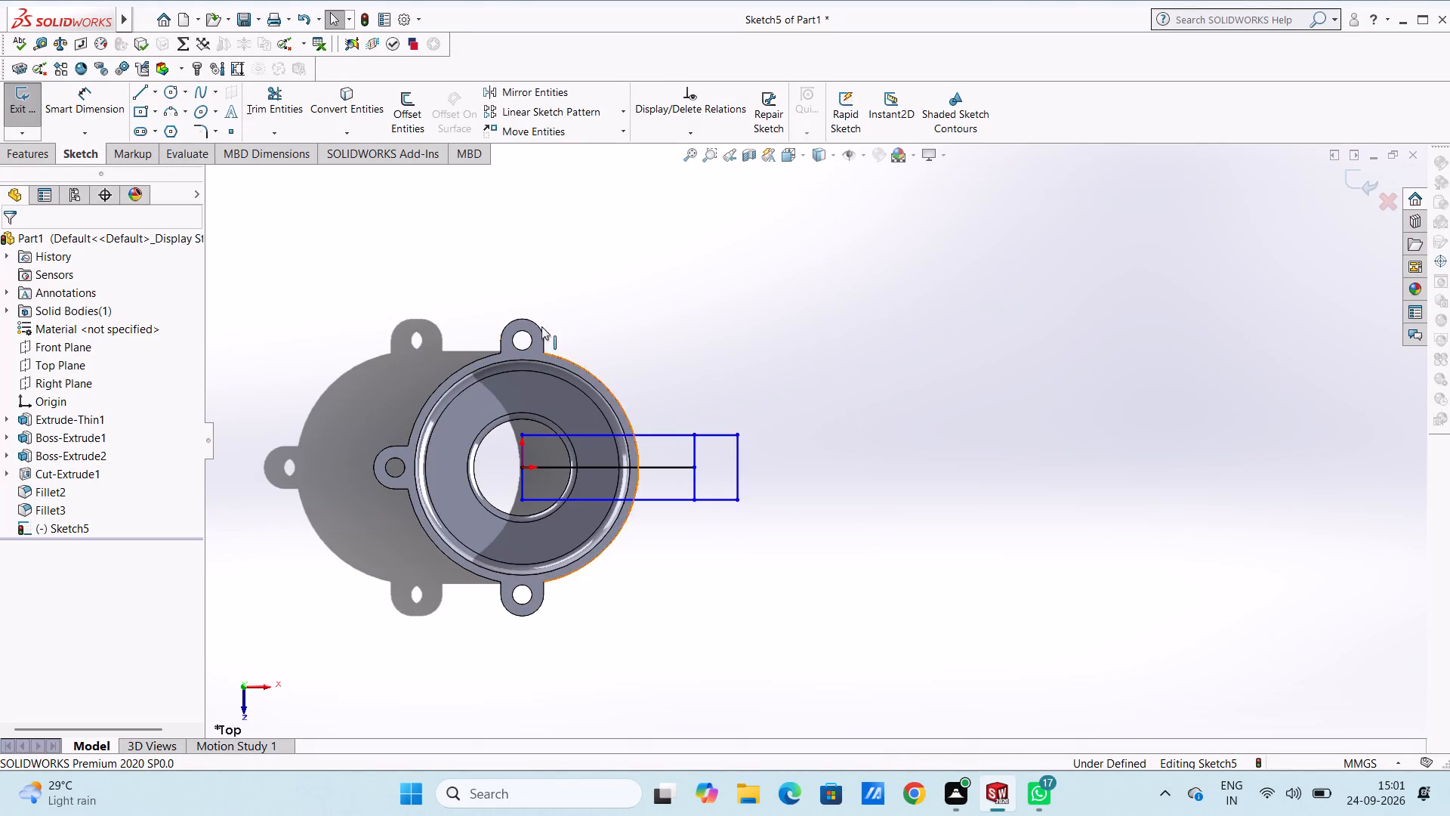
Trim away the part of the rectangle beyond the new vertical line, along with the horizontal centre line.
left_click(264, 109)
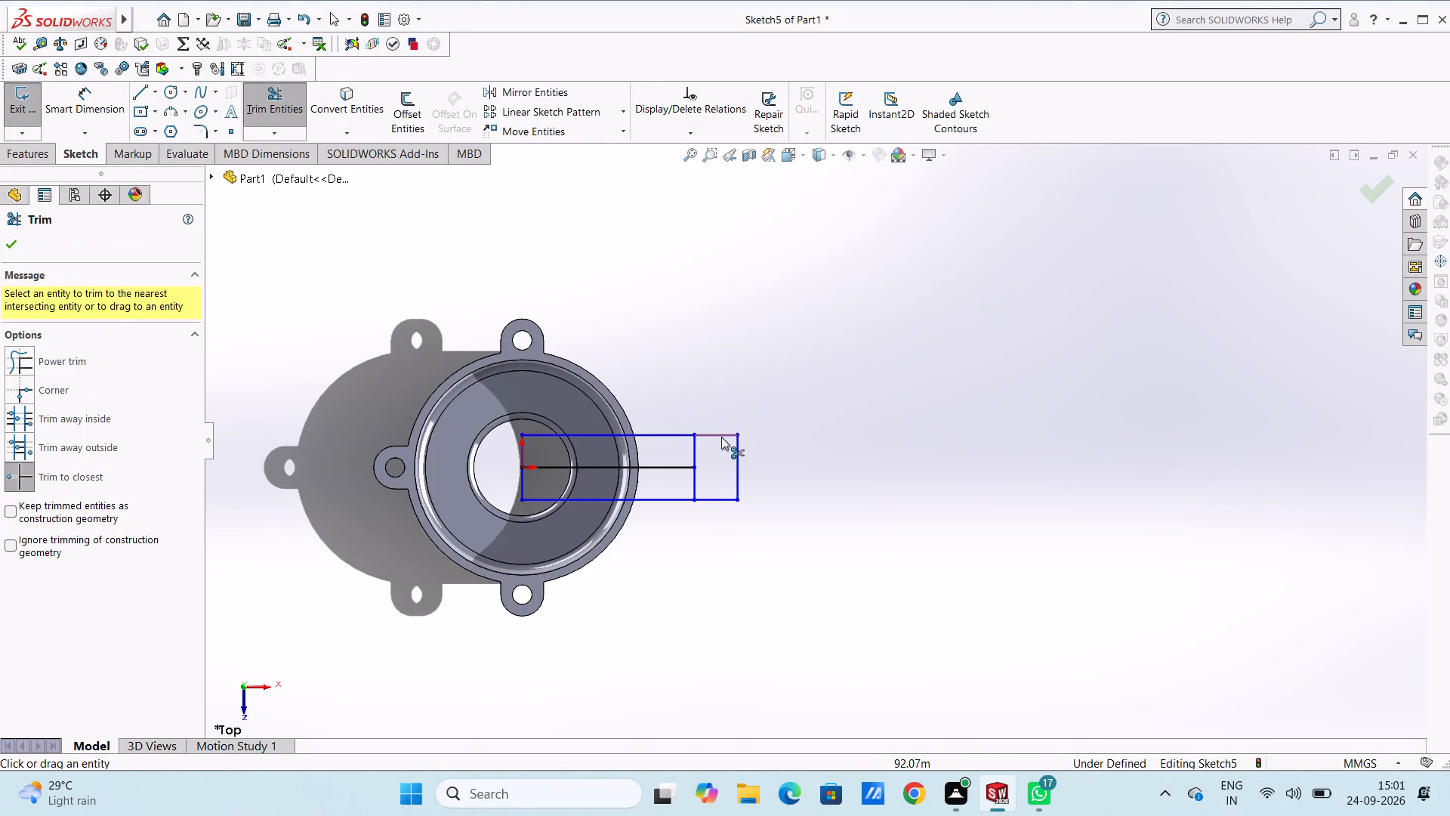
left_click(721, 437)
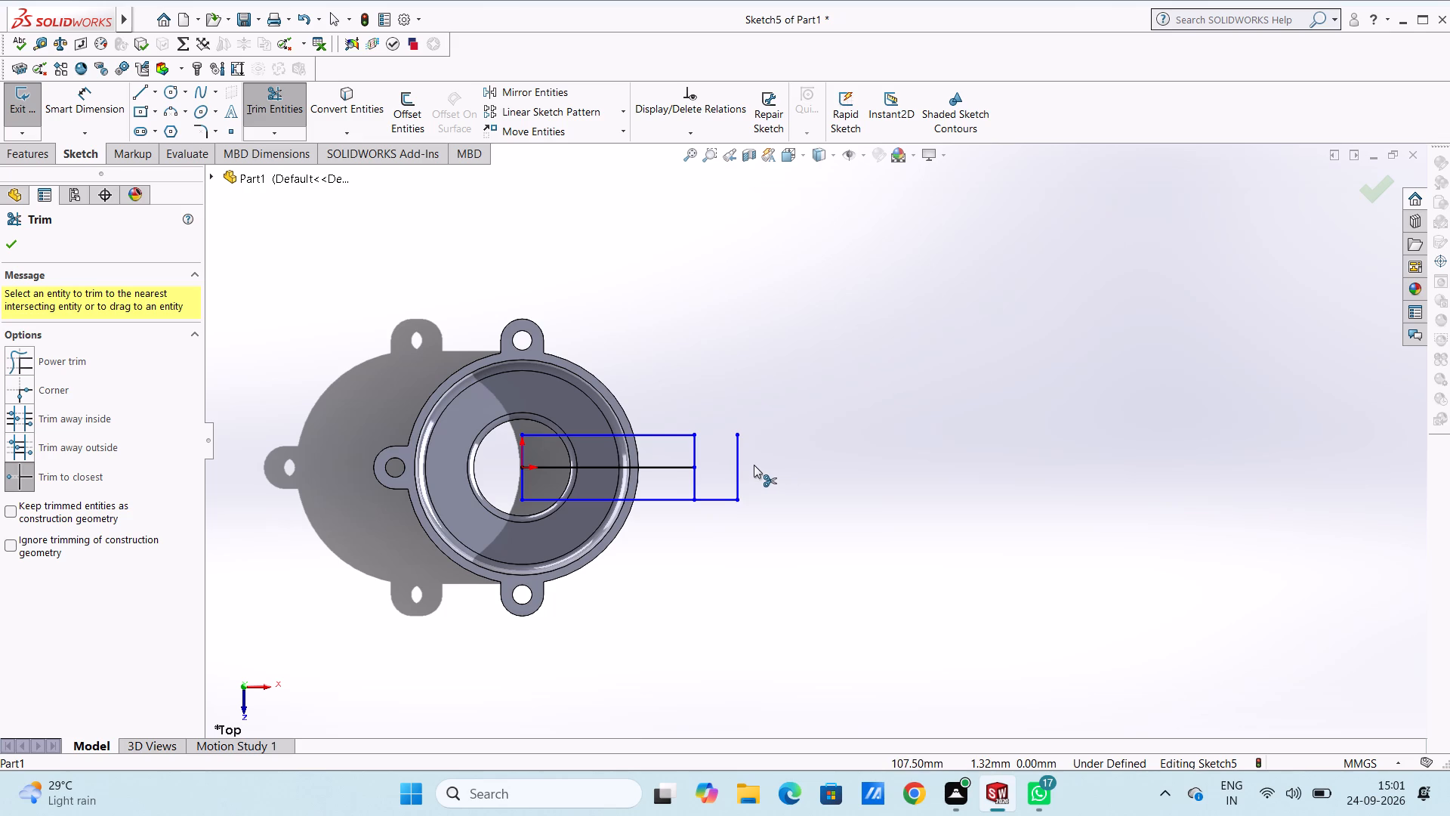
left_click(739, 453)
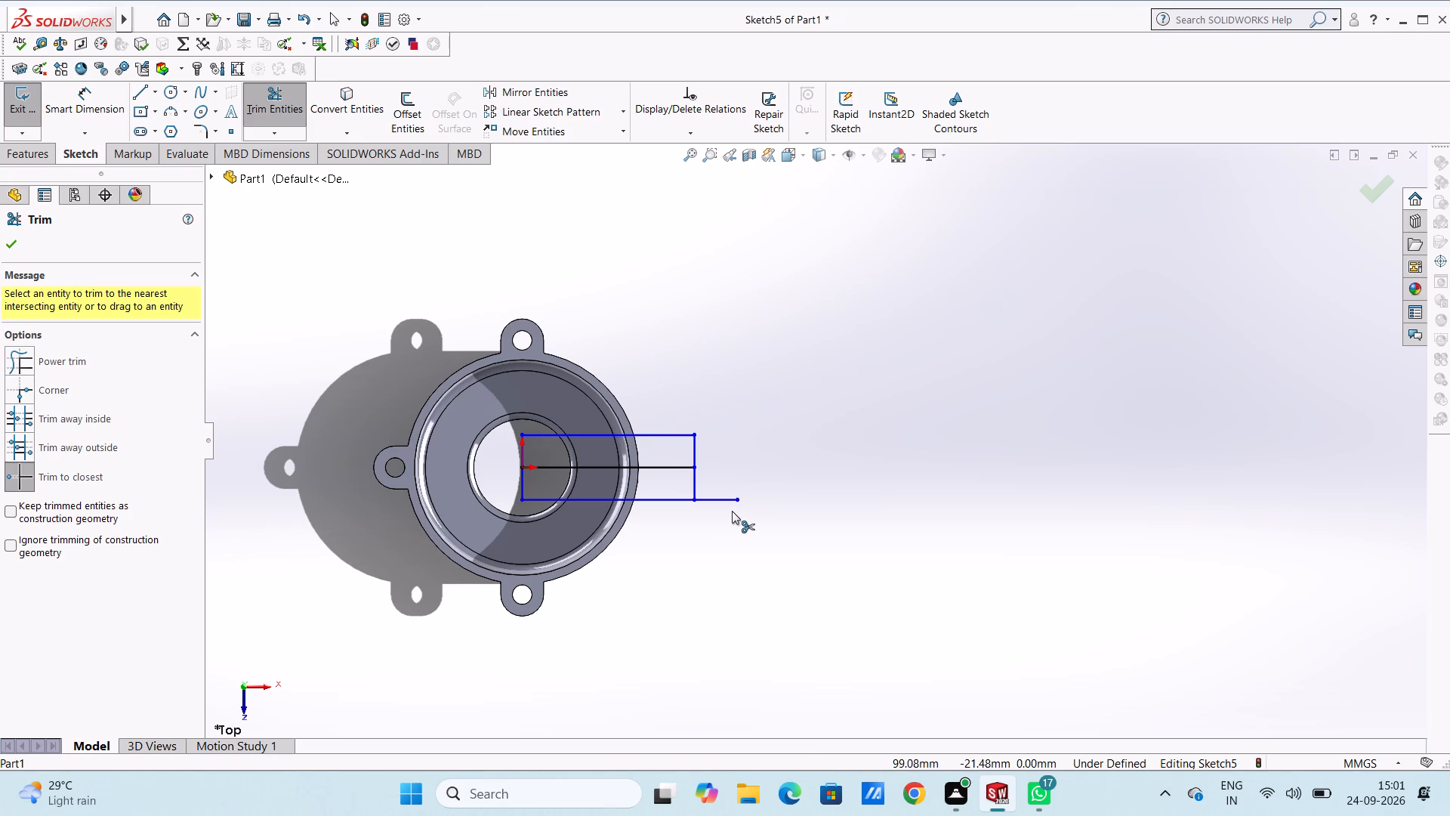
left_click(727, 499)
left_click(663, 465)
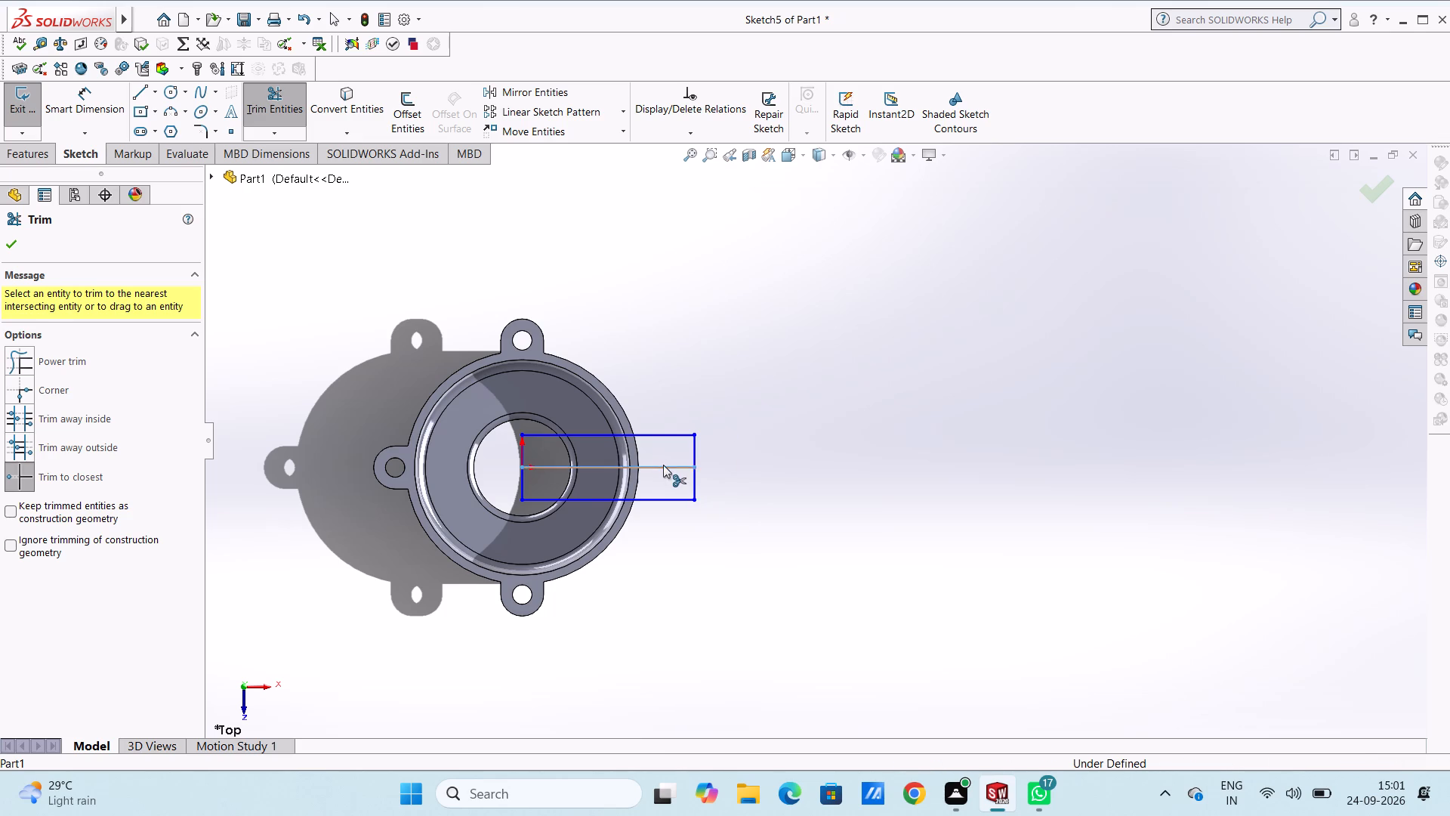
key("Escape")
key("Escape")
key("Escape")
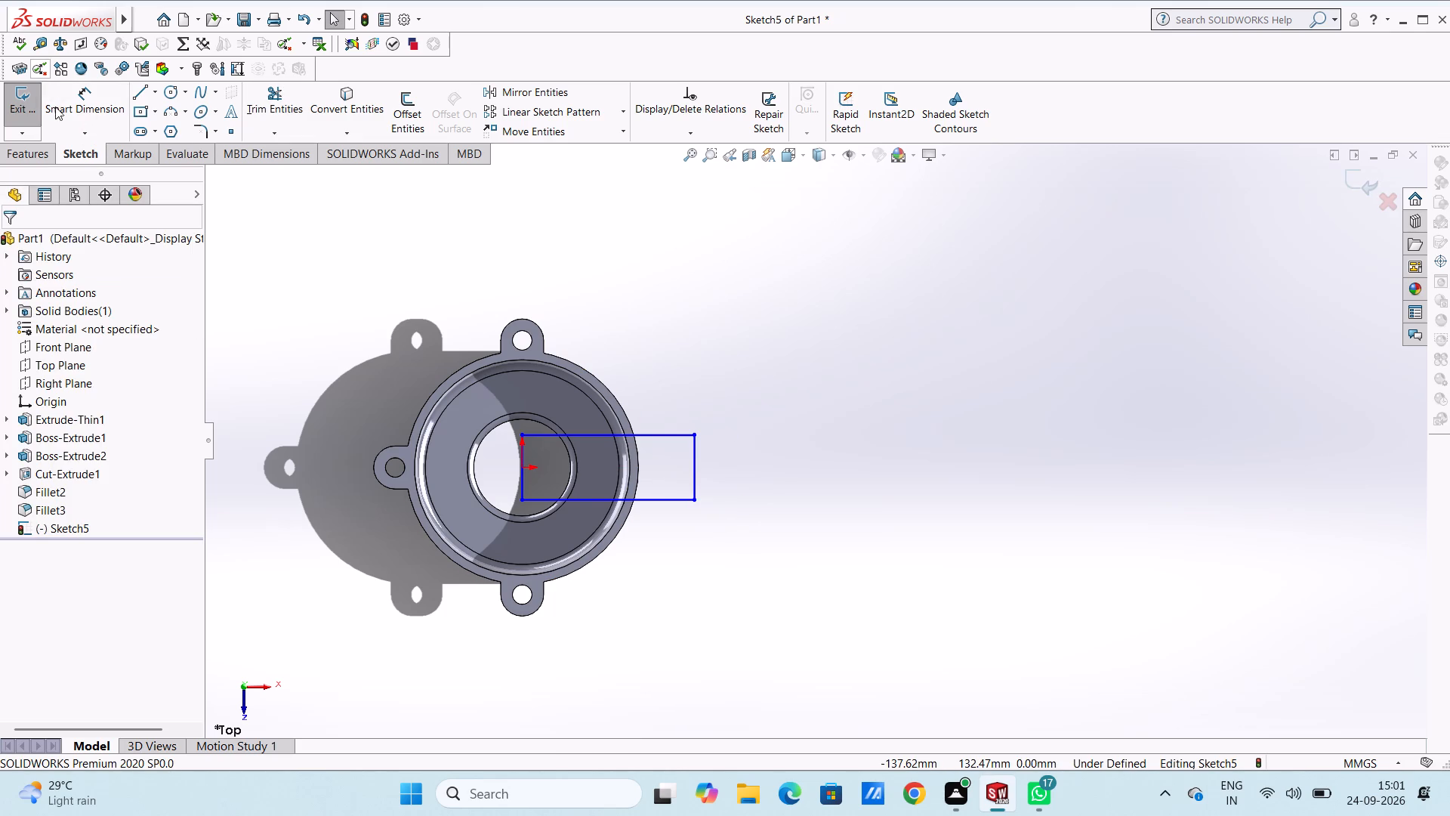
Dimension the shortened rectangle's length along its upper edge and its width at the outer end.
left_click(82, 111)
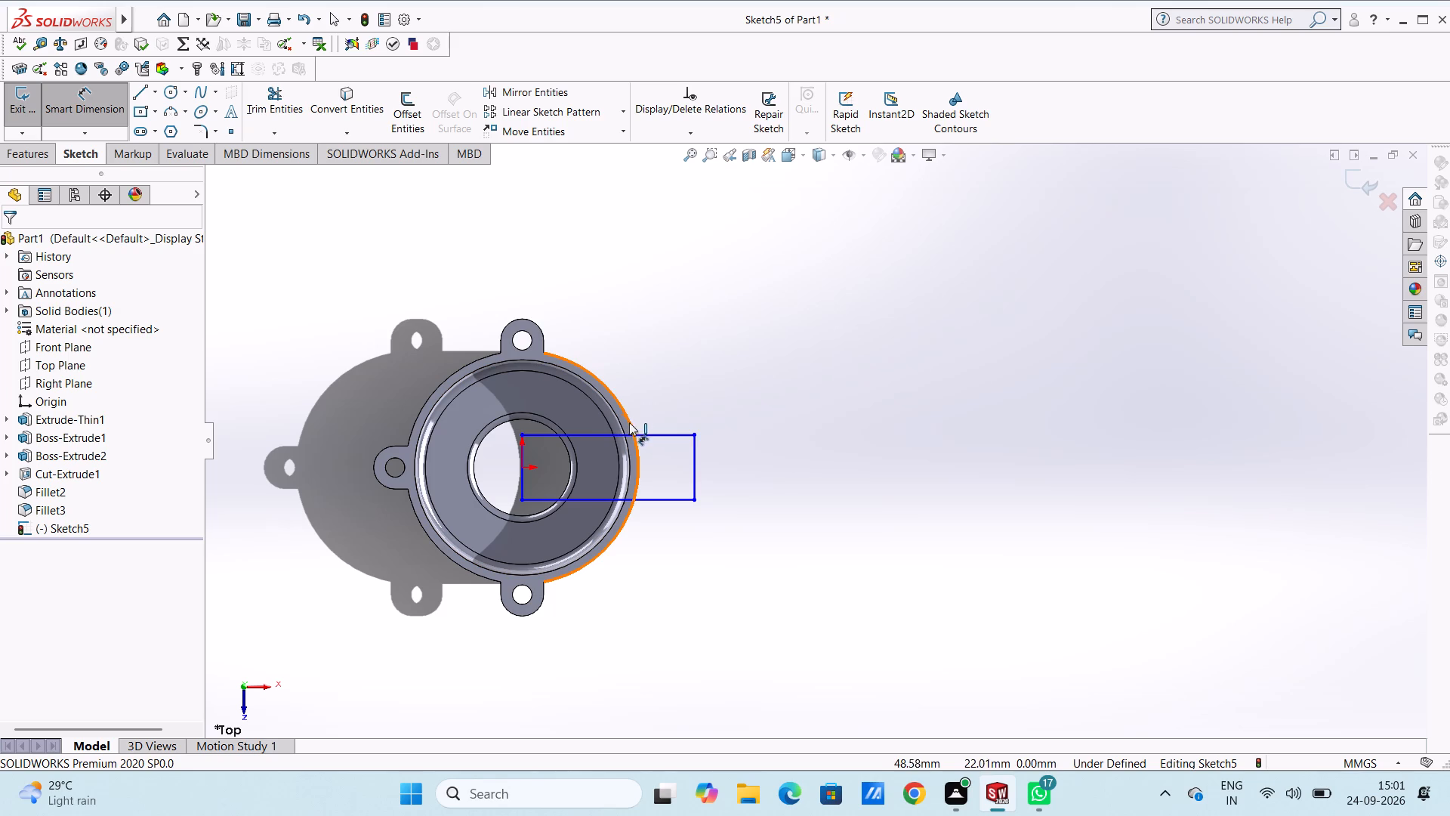
left_click_drag(643, 434, 642, 426)
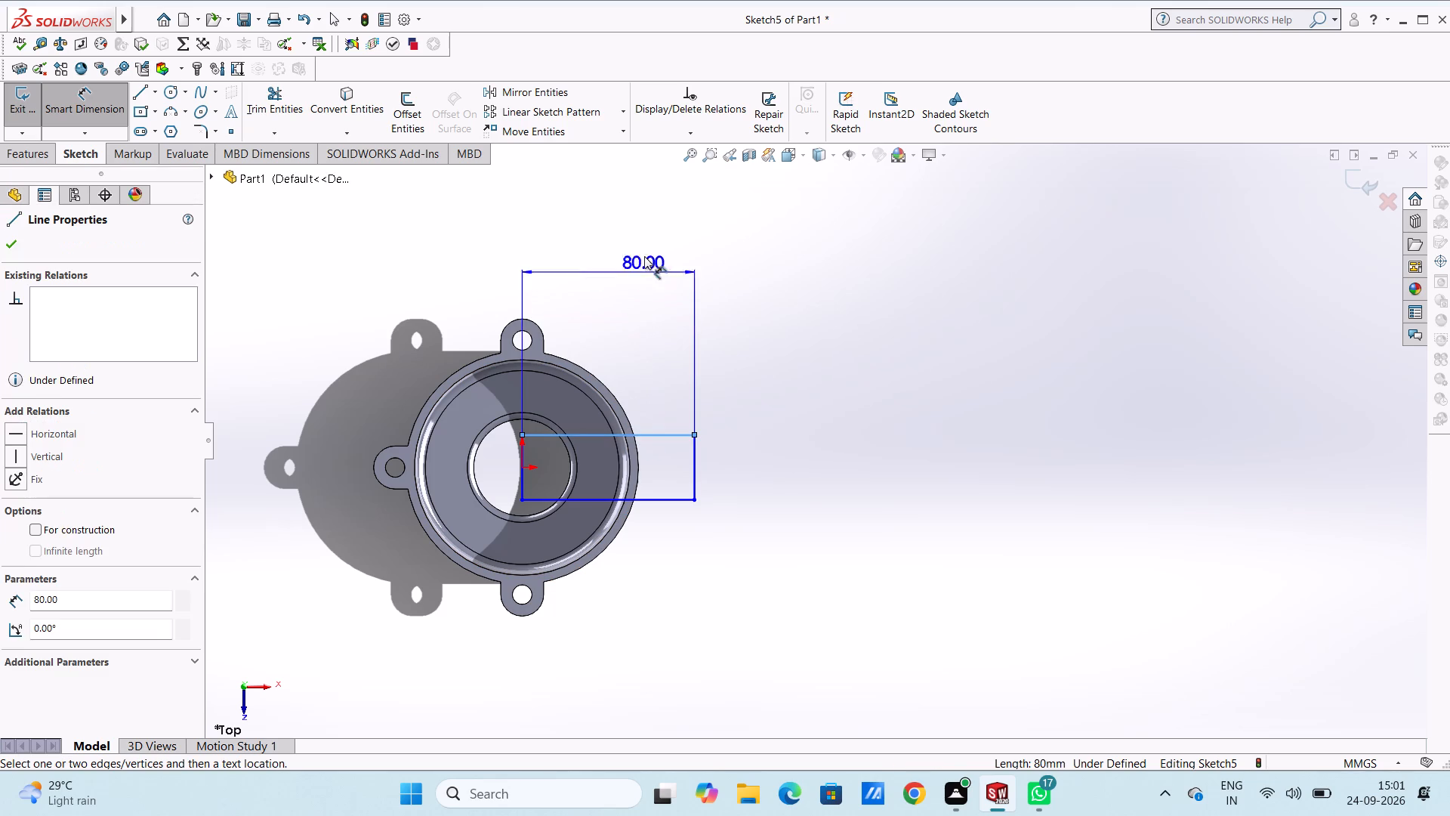
left_click(640, 255)
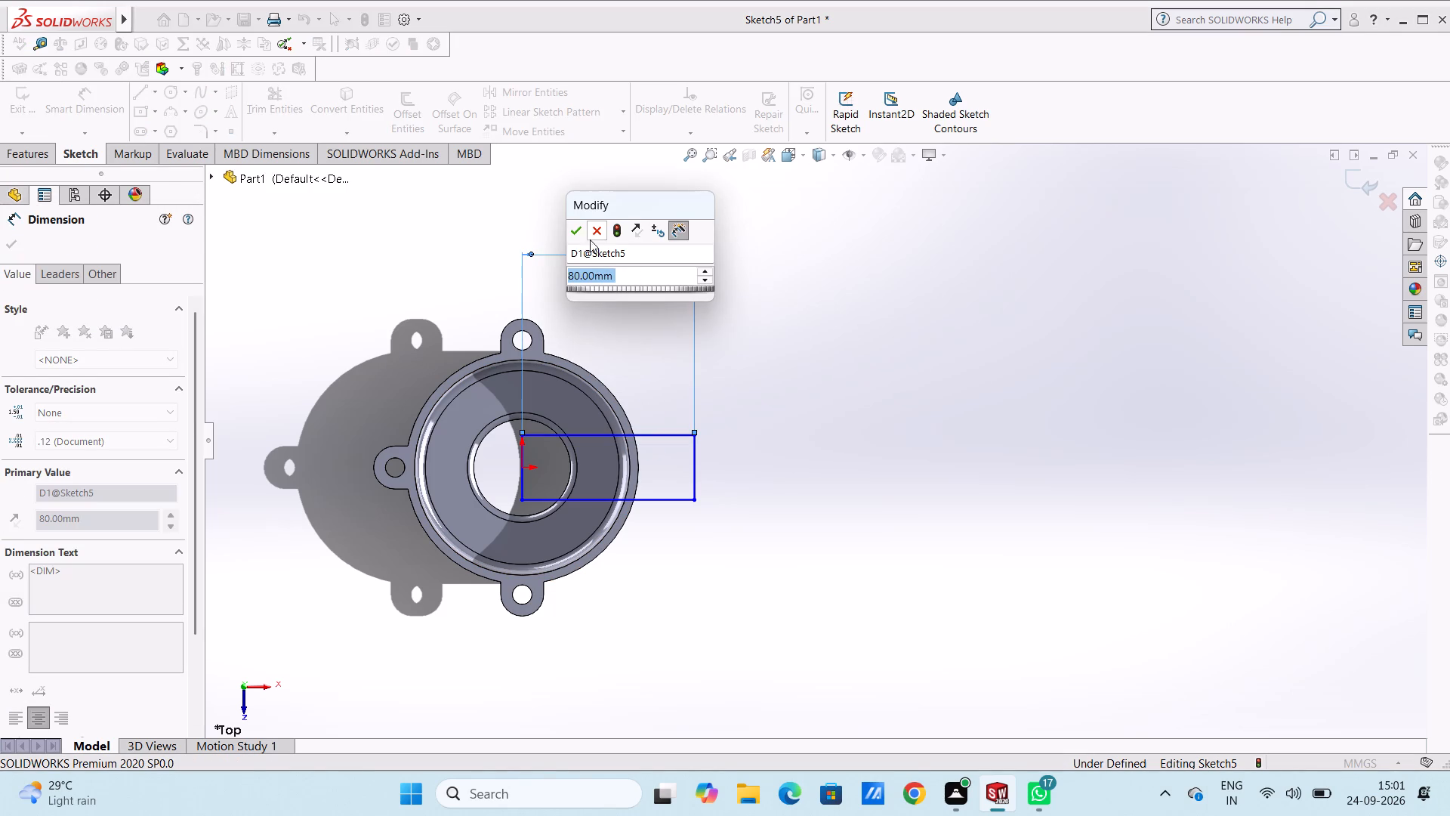
left_click(578, 231)
left_click(470, 242)
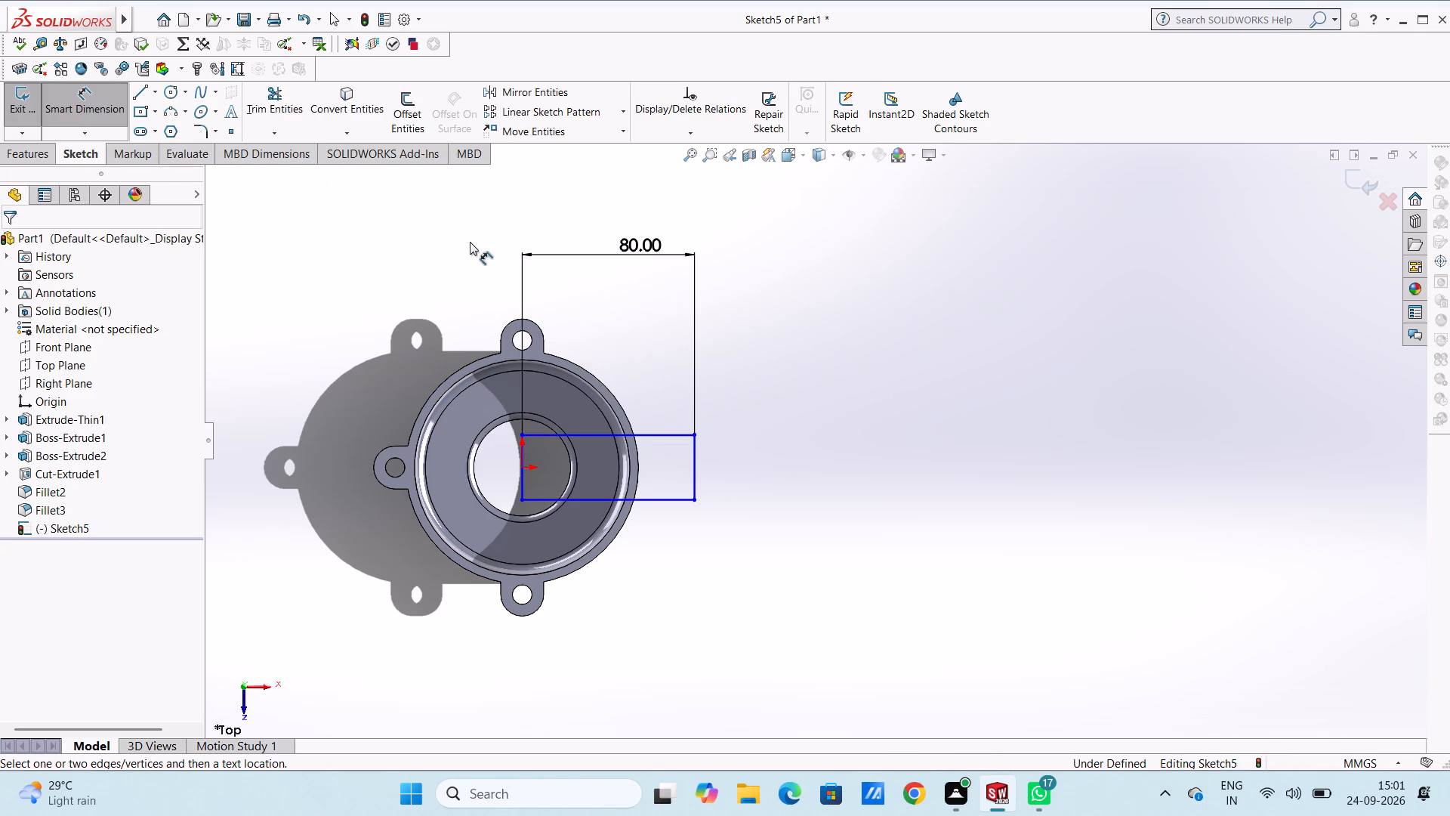
left_click(694, 461)
left_click(892, 456)
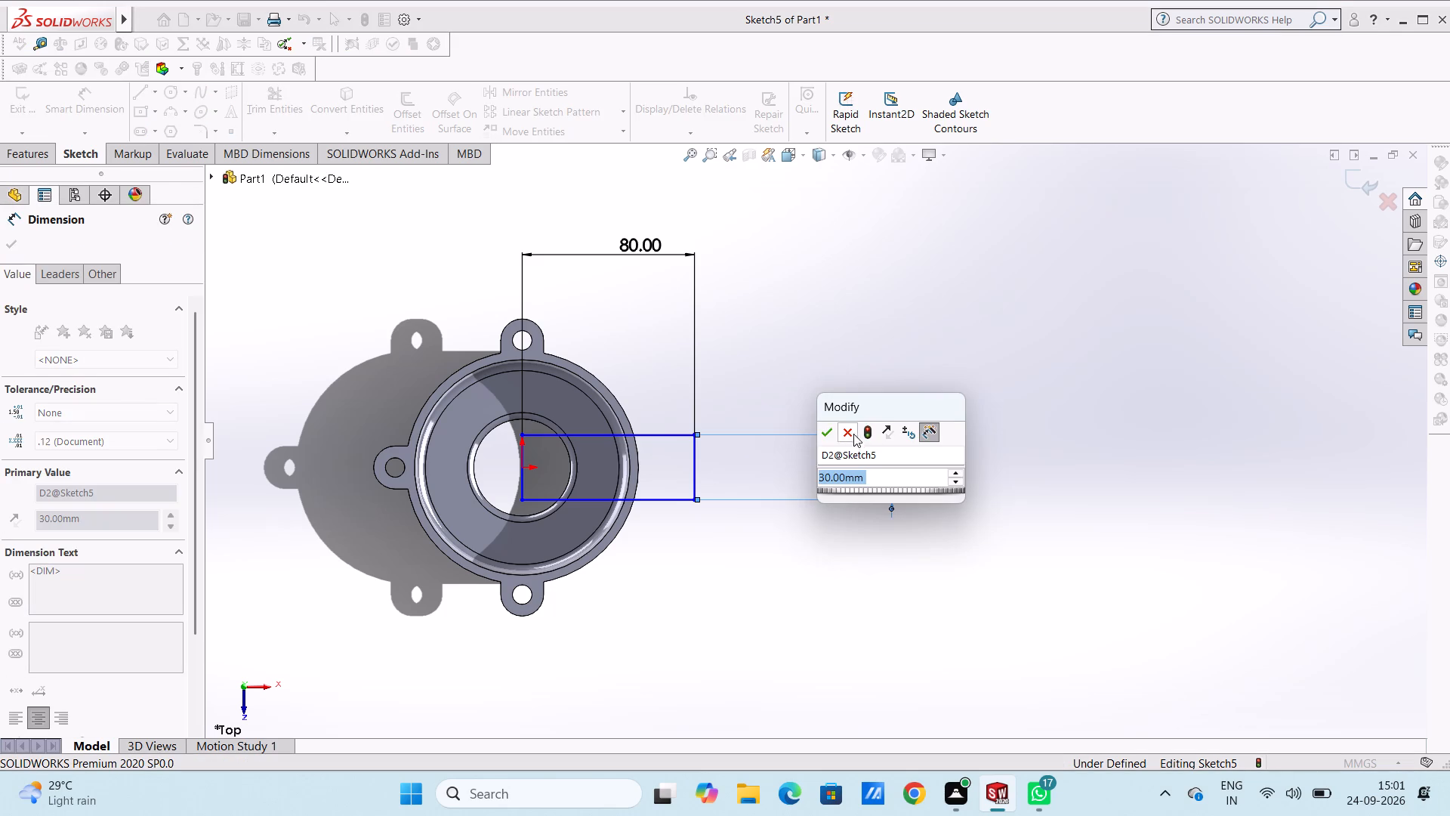
left_click(831, 435)
left_click(778, 366)
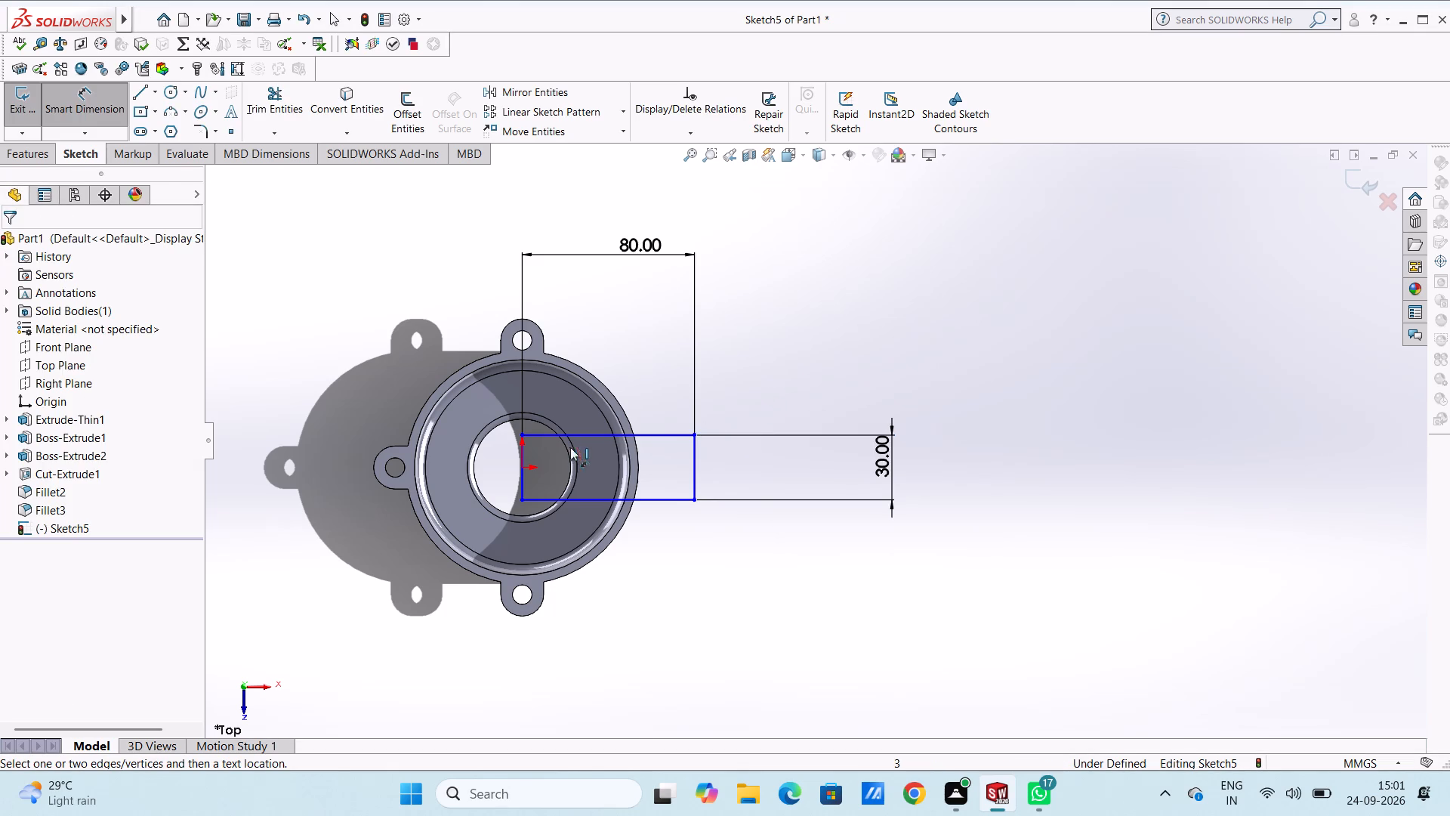
Dimension the rectangle's inner vertical edge and its lower horizontal edge.
left_click(524, 450)
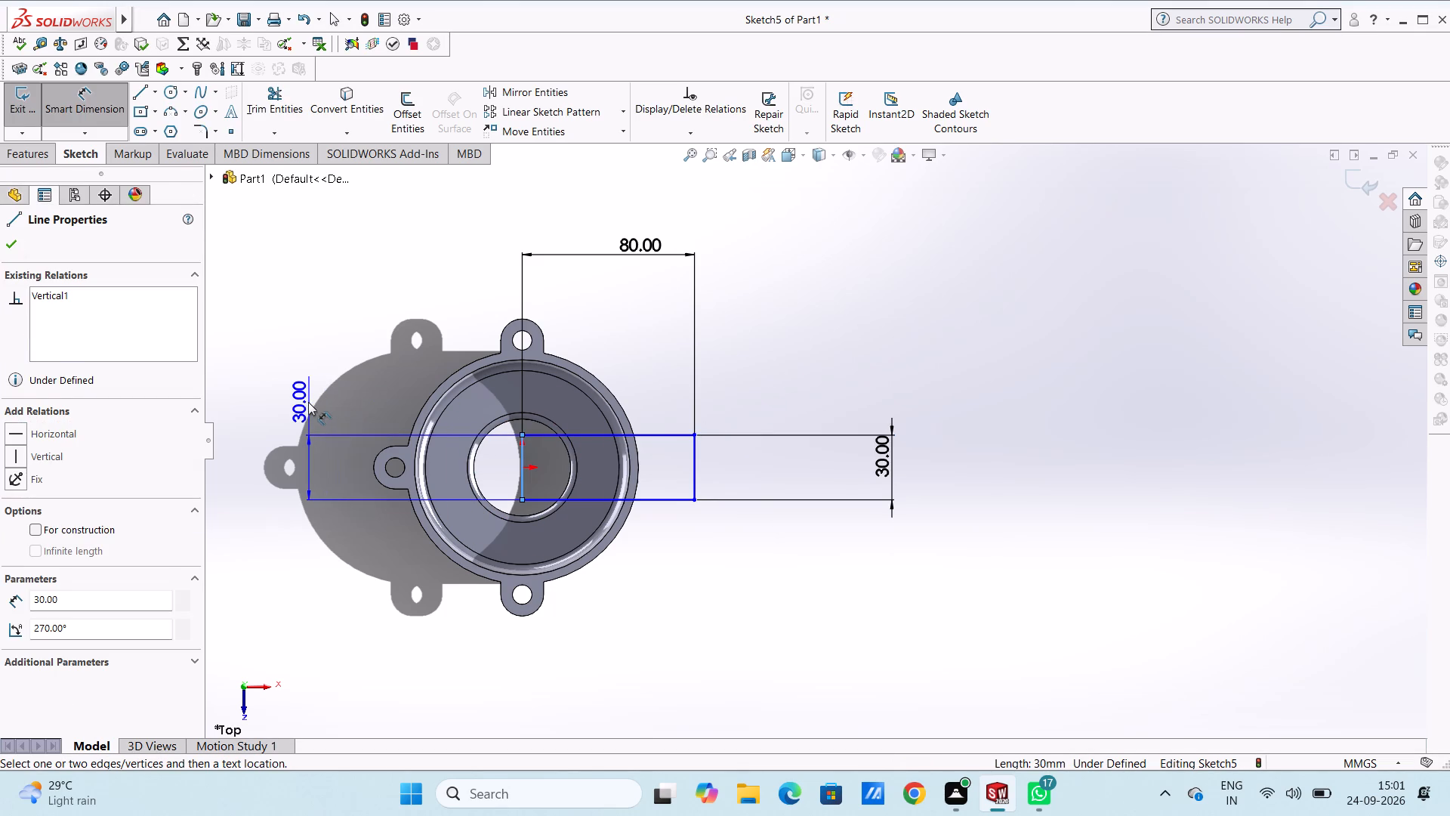
left_click(308, 402)
left_click(235, 379)
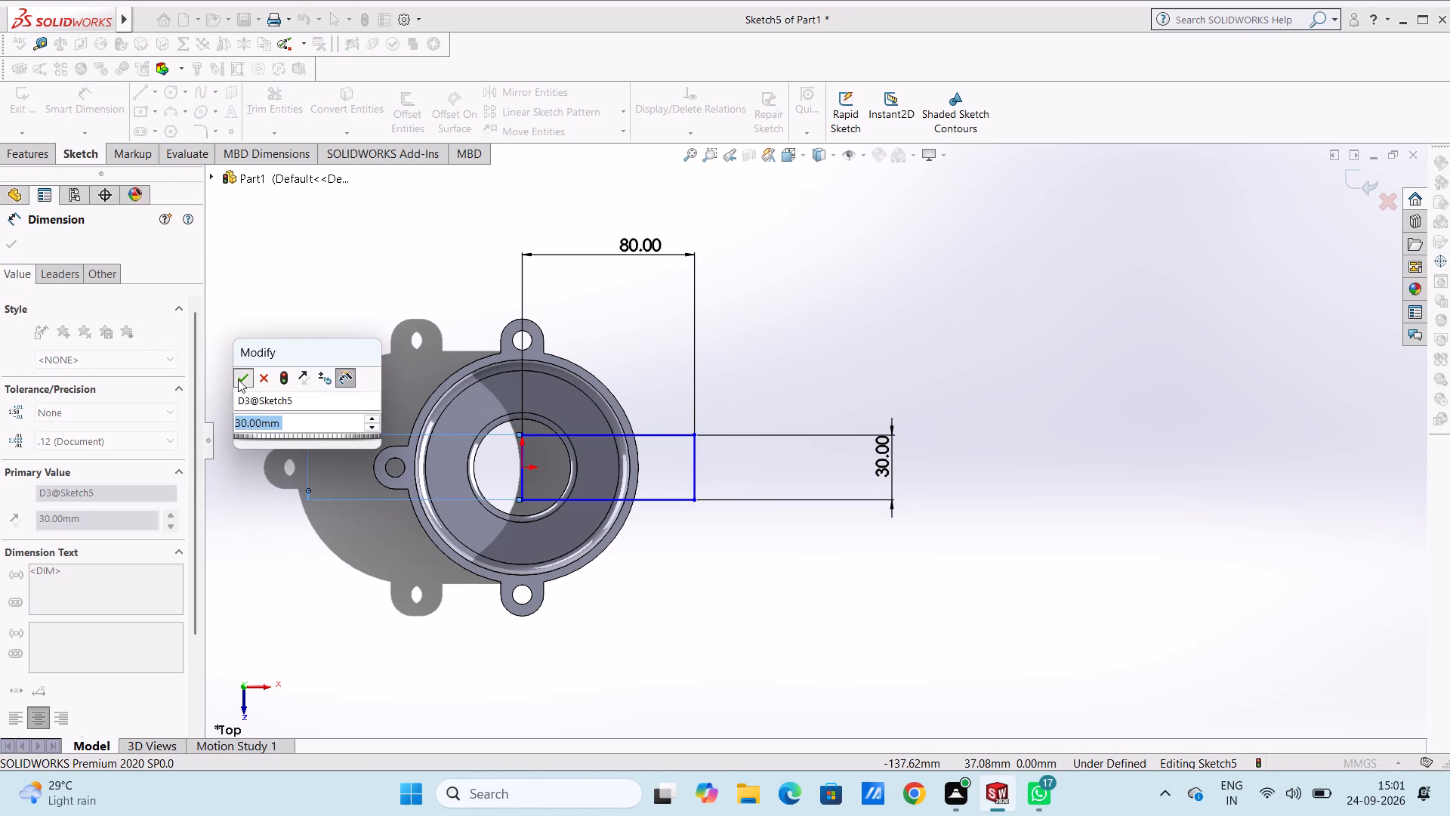
left_click(256, 351)
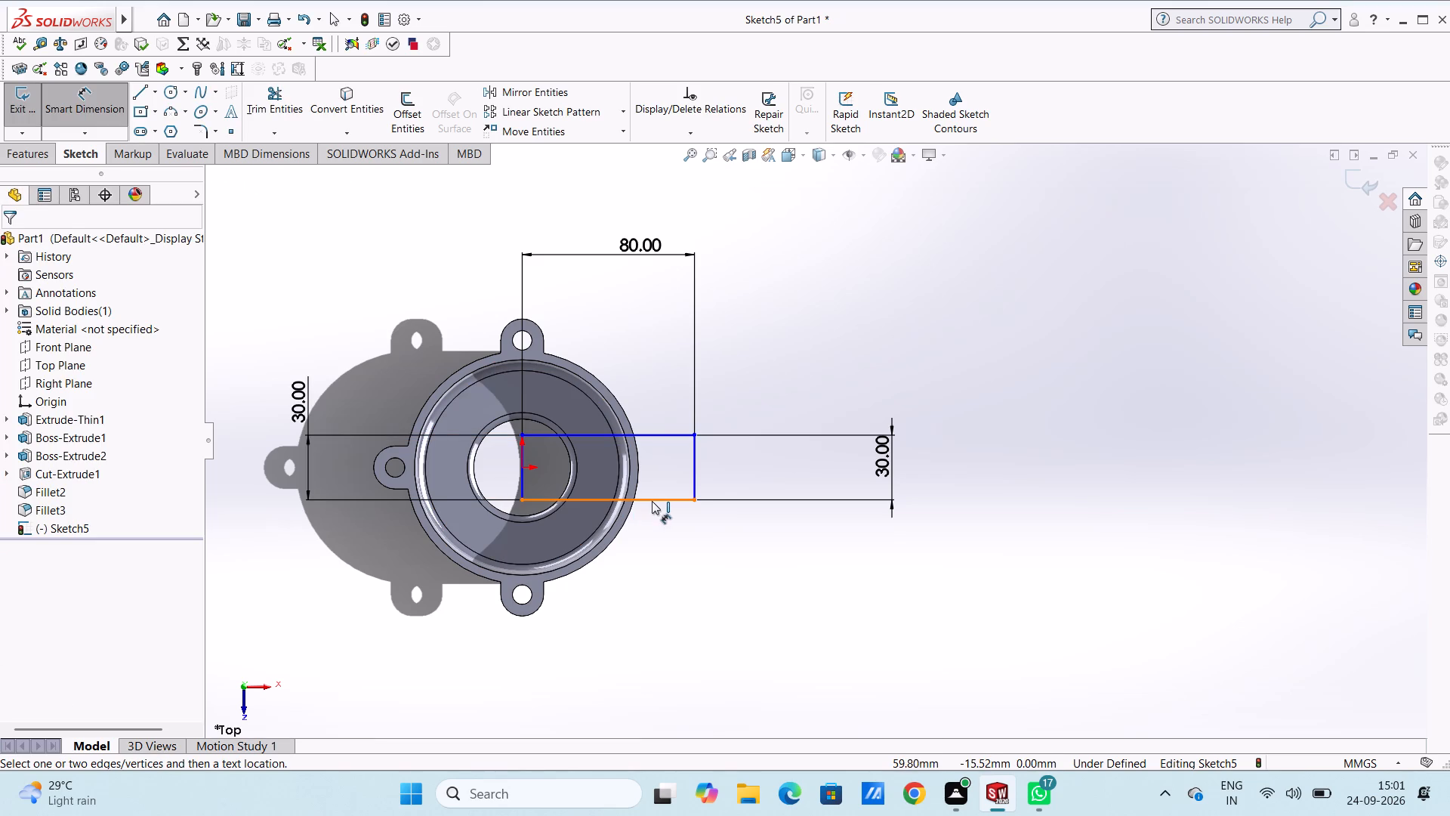
left_click(652, 501)
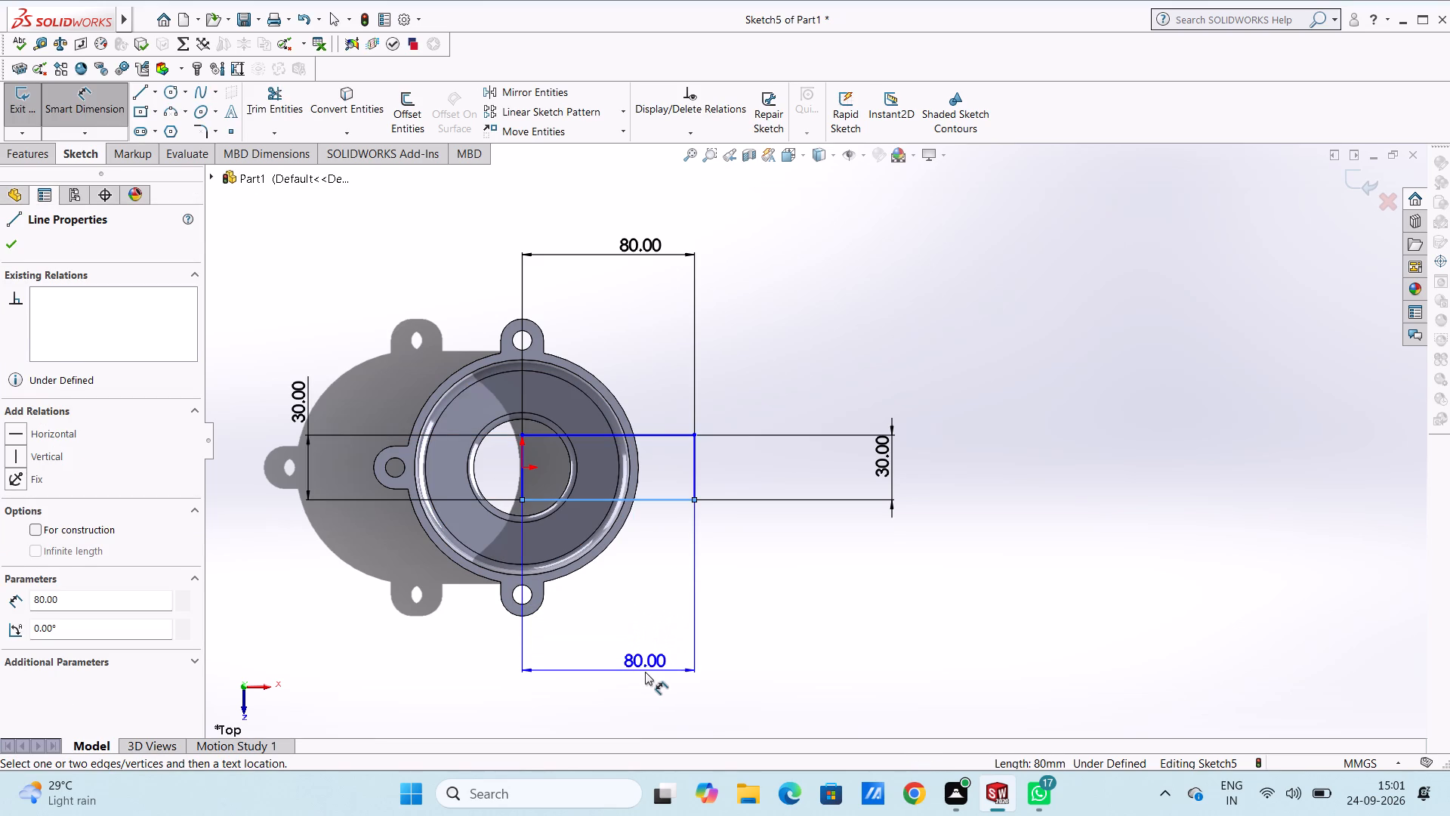
left_click(645, 672)
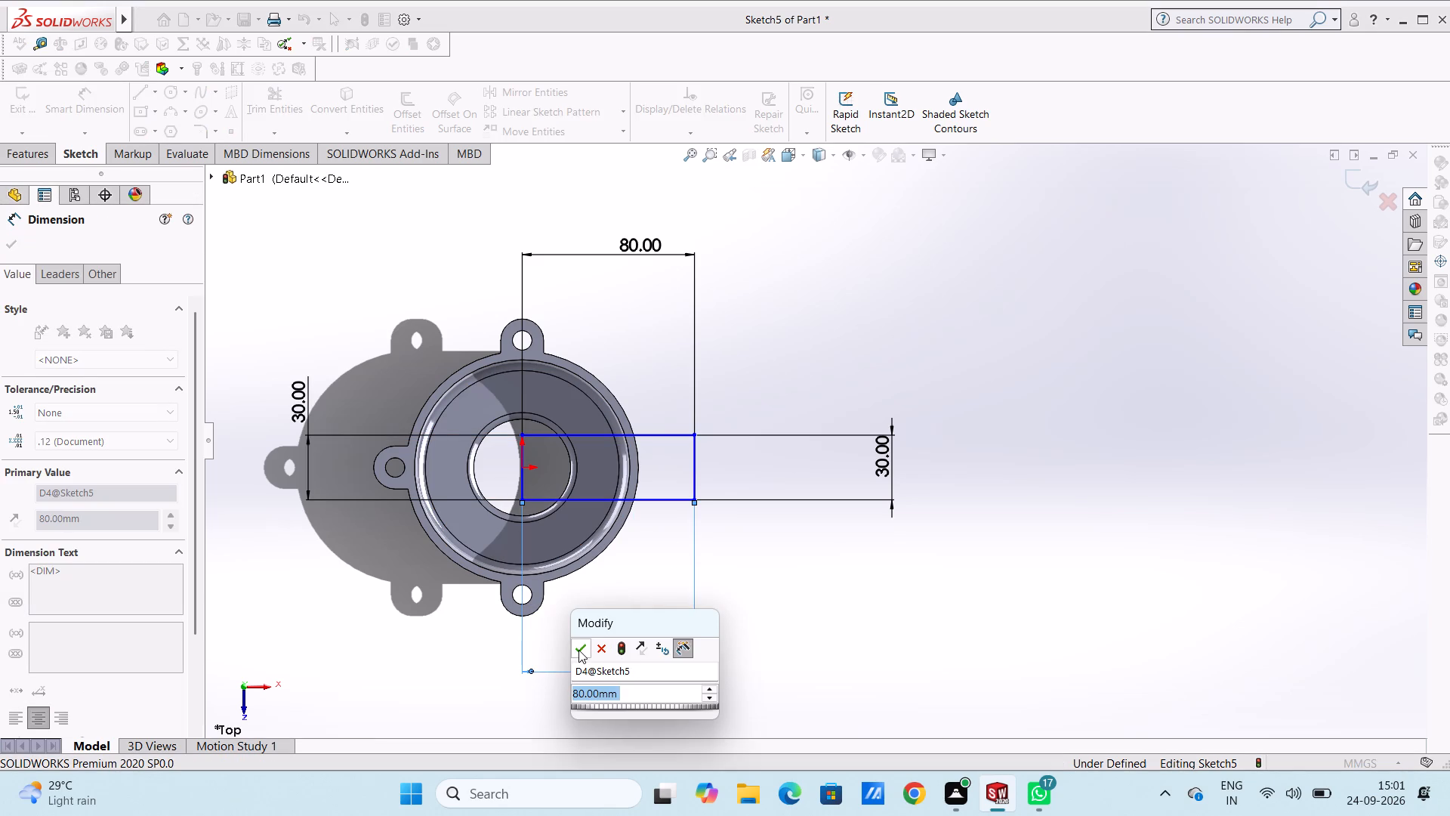
left_click(578, 649)
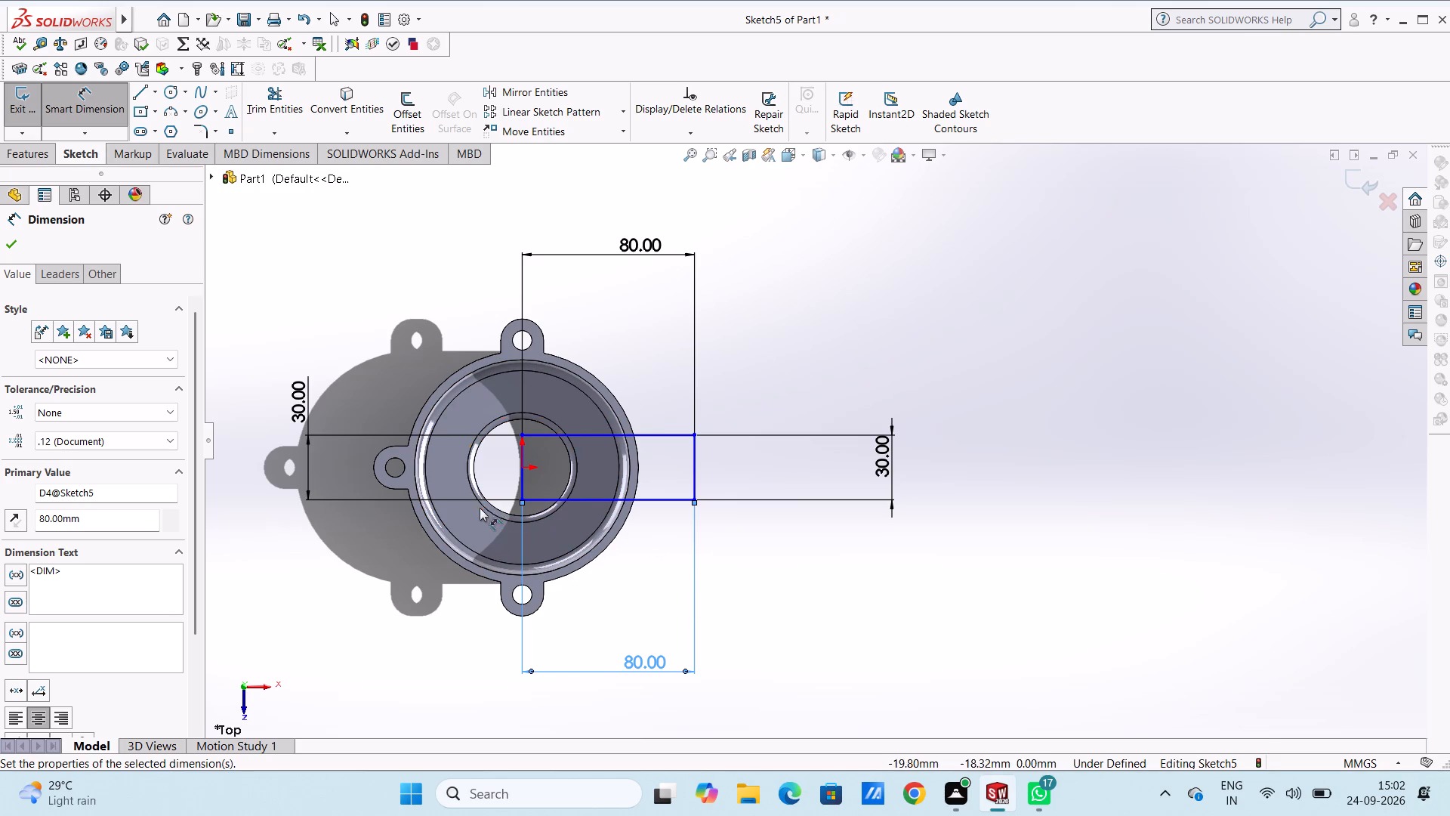
Dimension the horizontal distance from the origin to the rectangle's outer vertical edge.
left_click(526, 469)
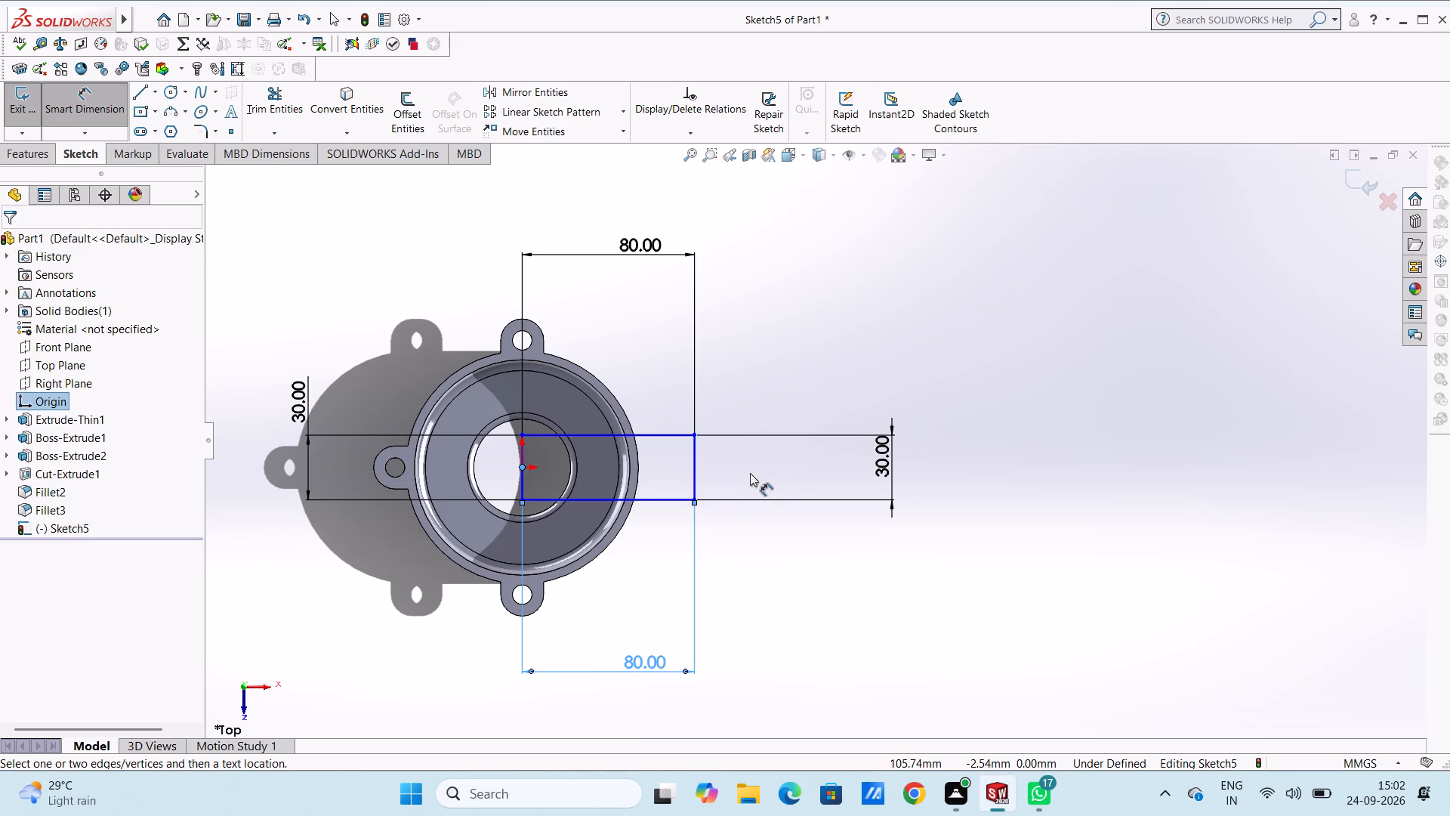
left_click(695, 471)
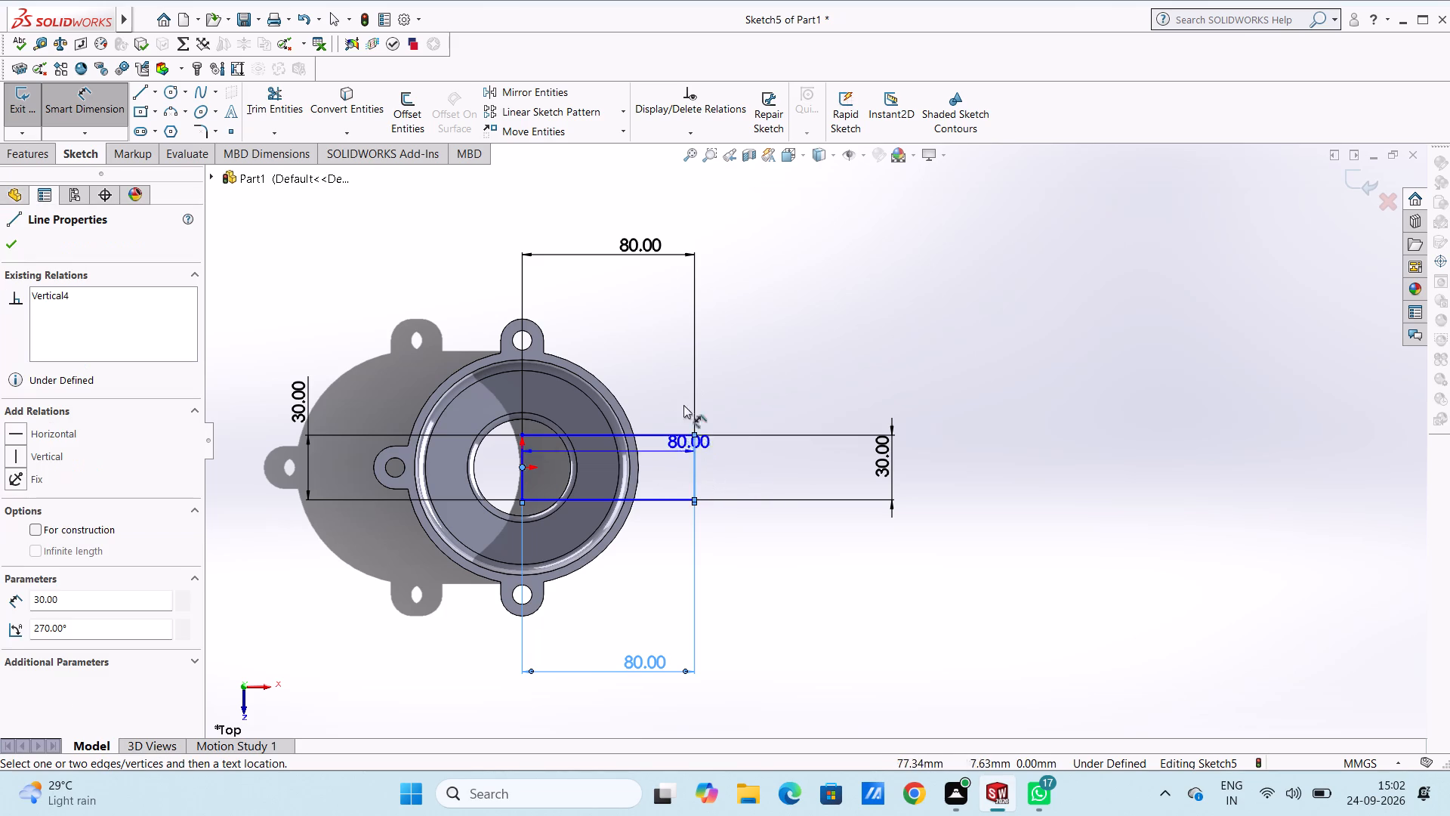
left_click(662, 215)
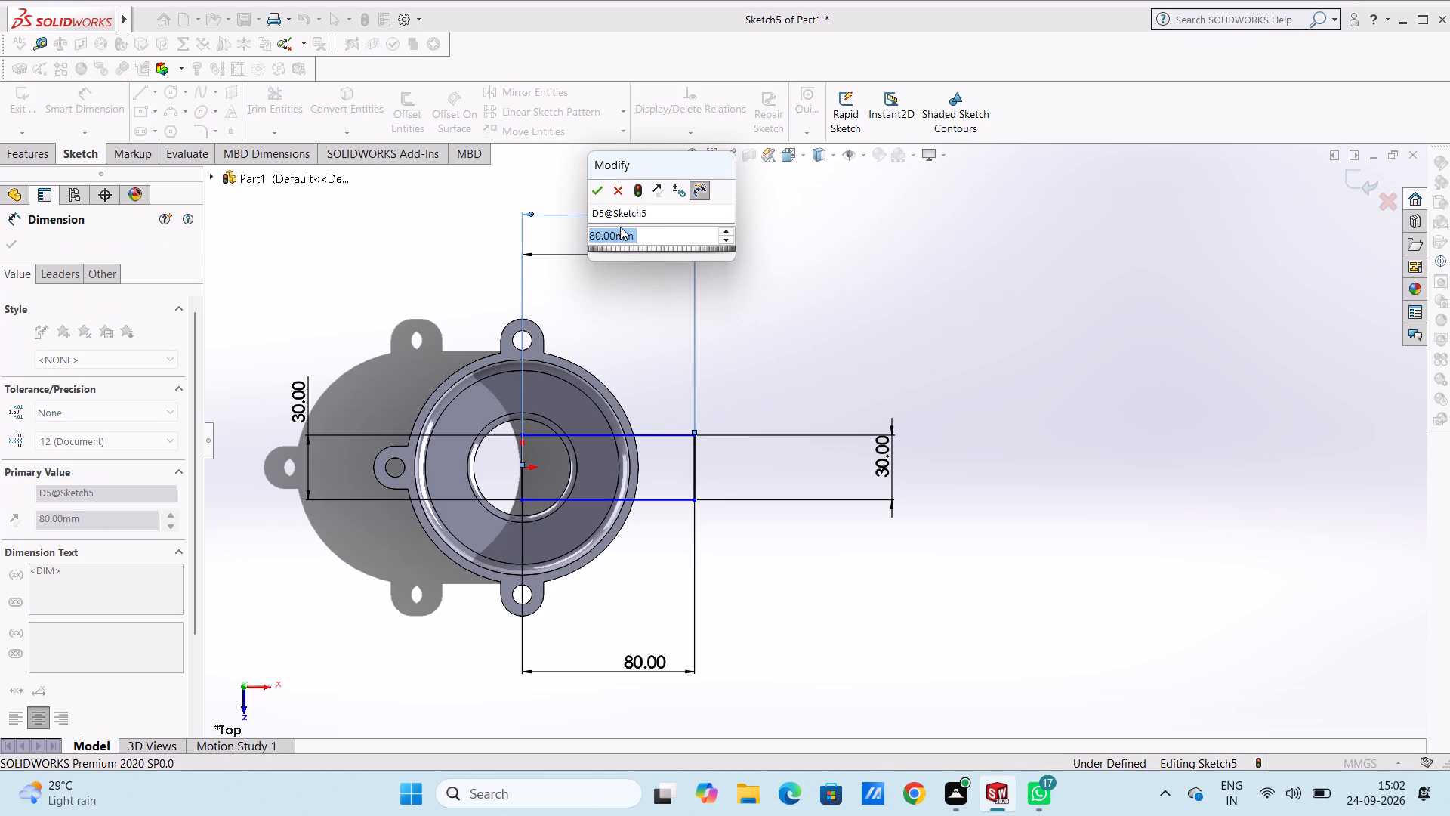
left_click(600, 192)
left_click(493, 230)
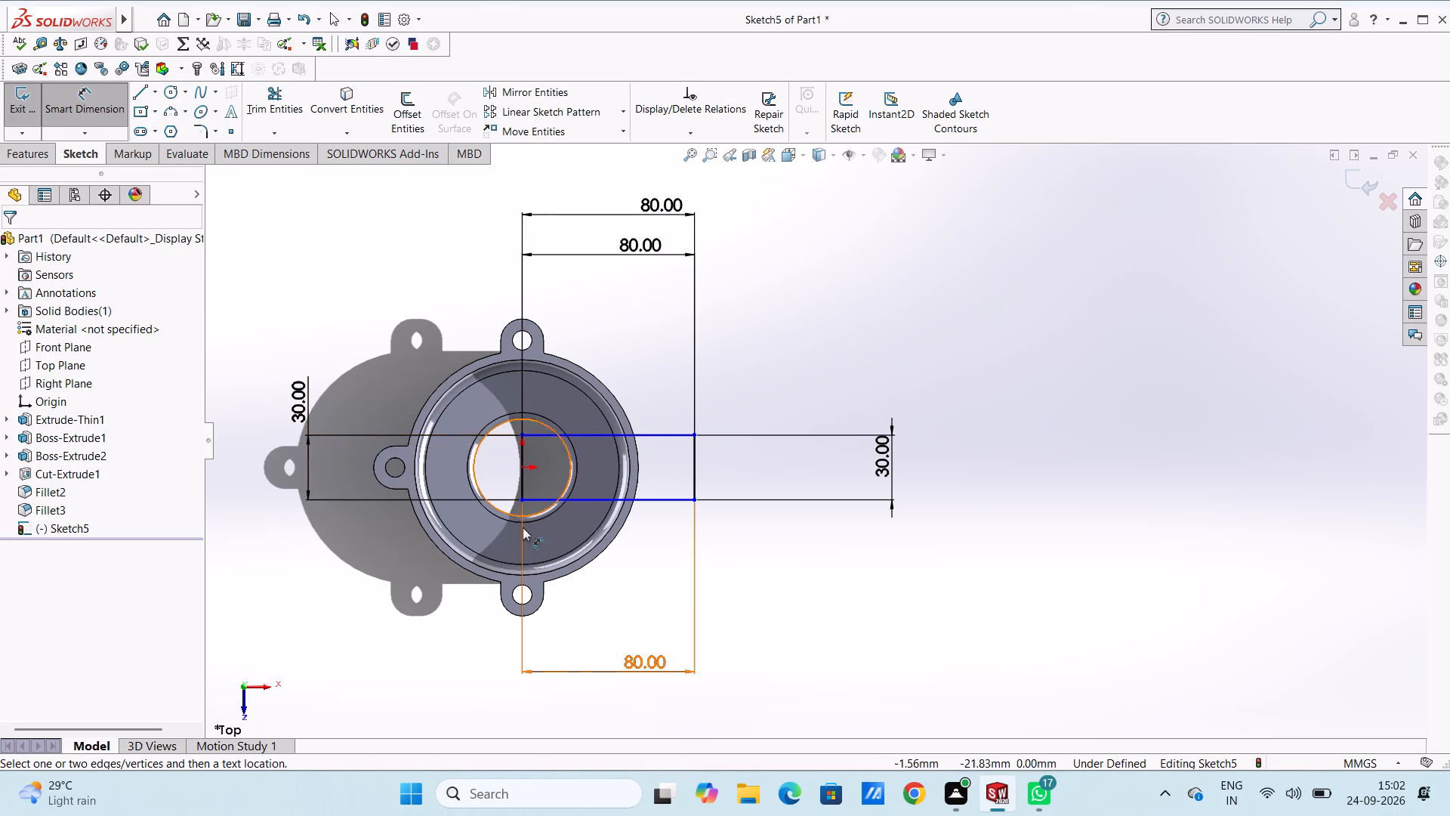
Dimension the vertical distance from the origin to the rectangle's upper horizontal edge.
left_click(522, 463)
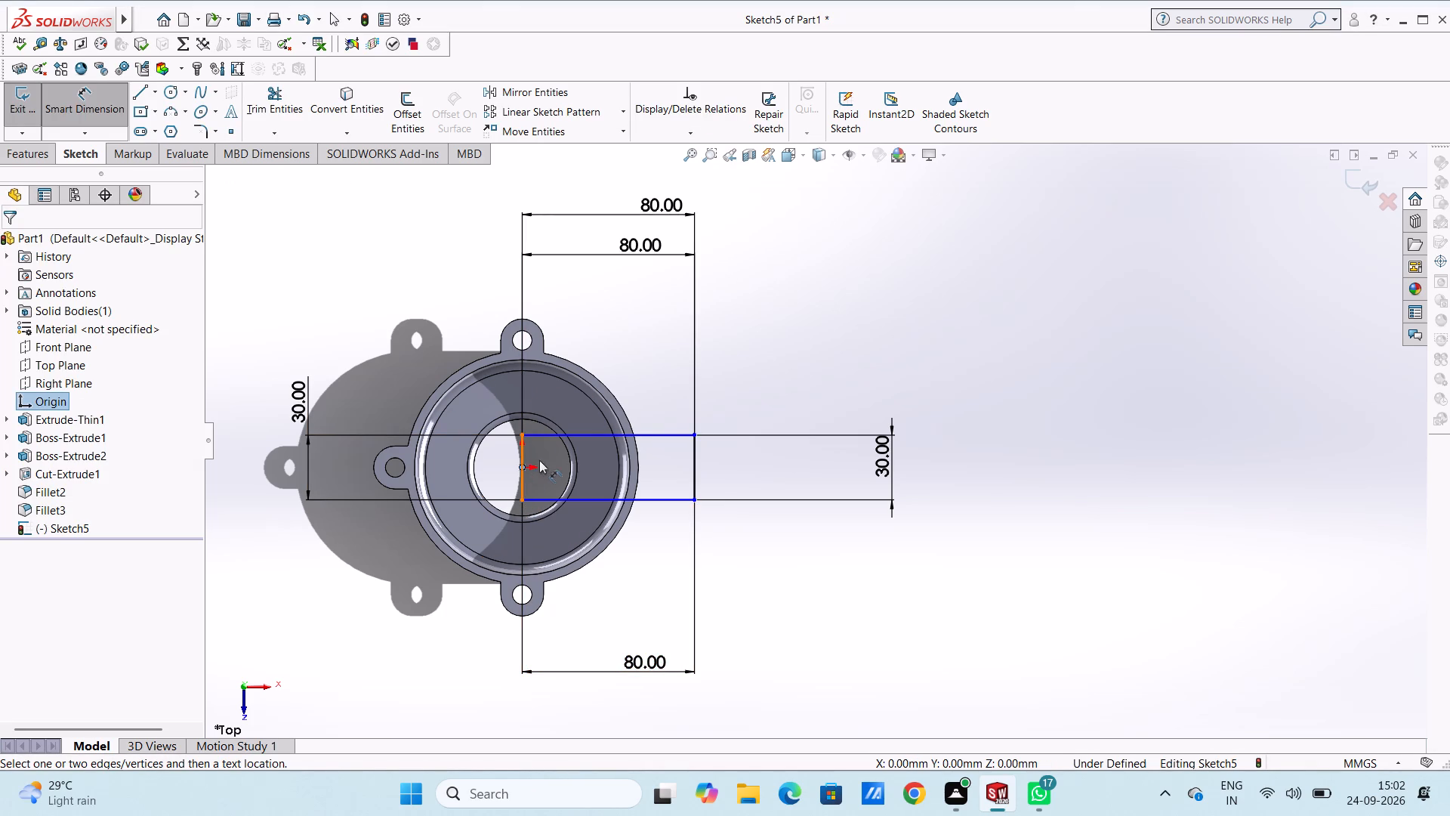
left_click(560, 437)
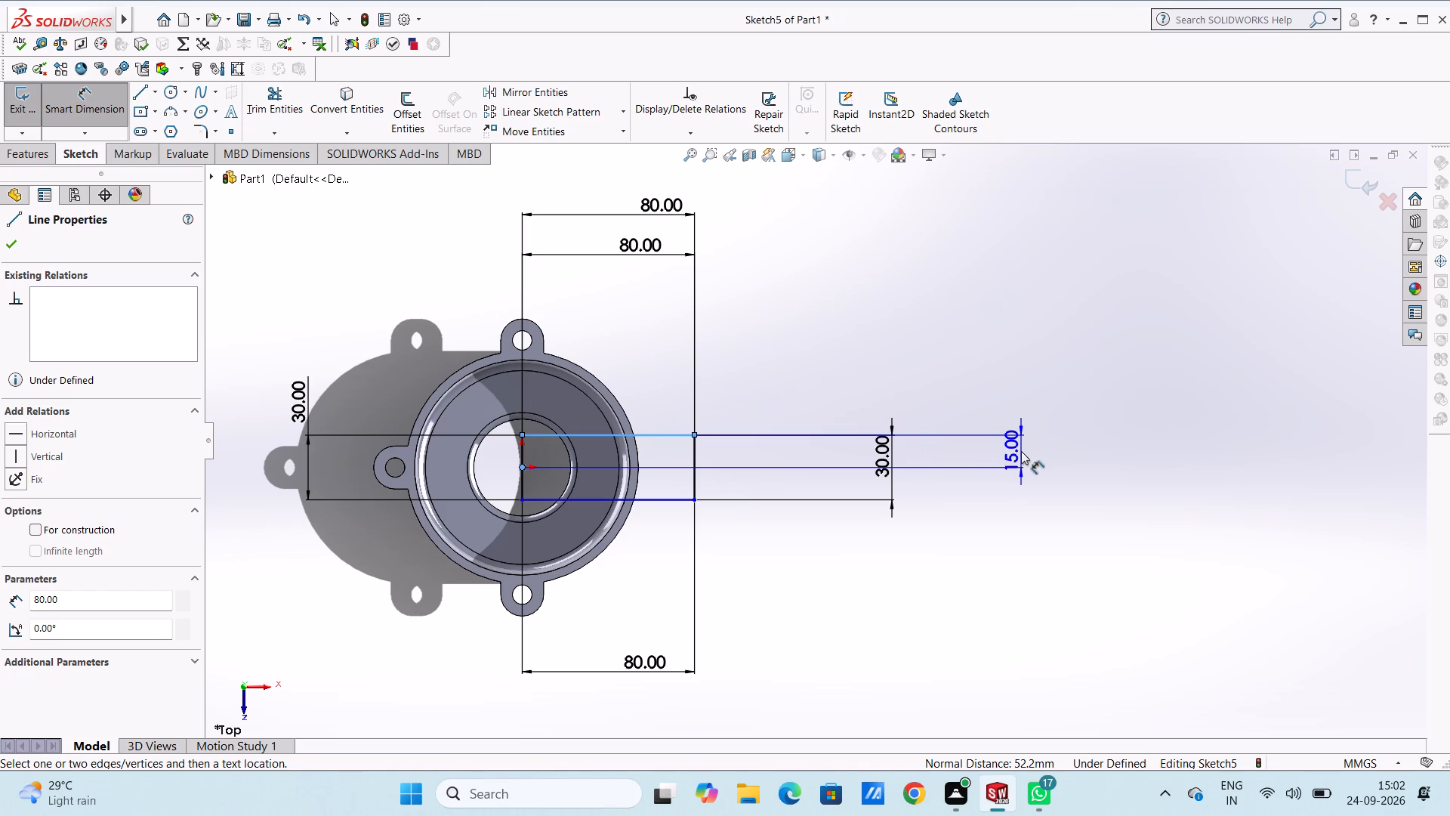
left_click(1021, 451)
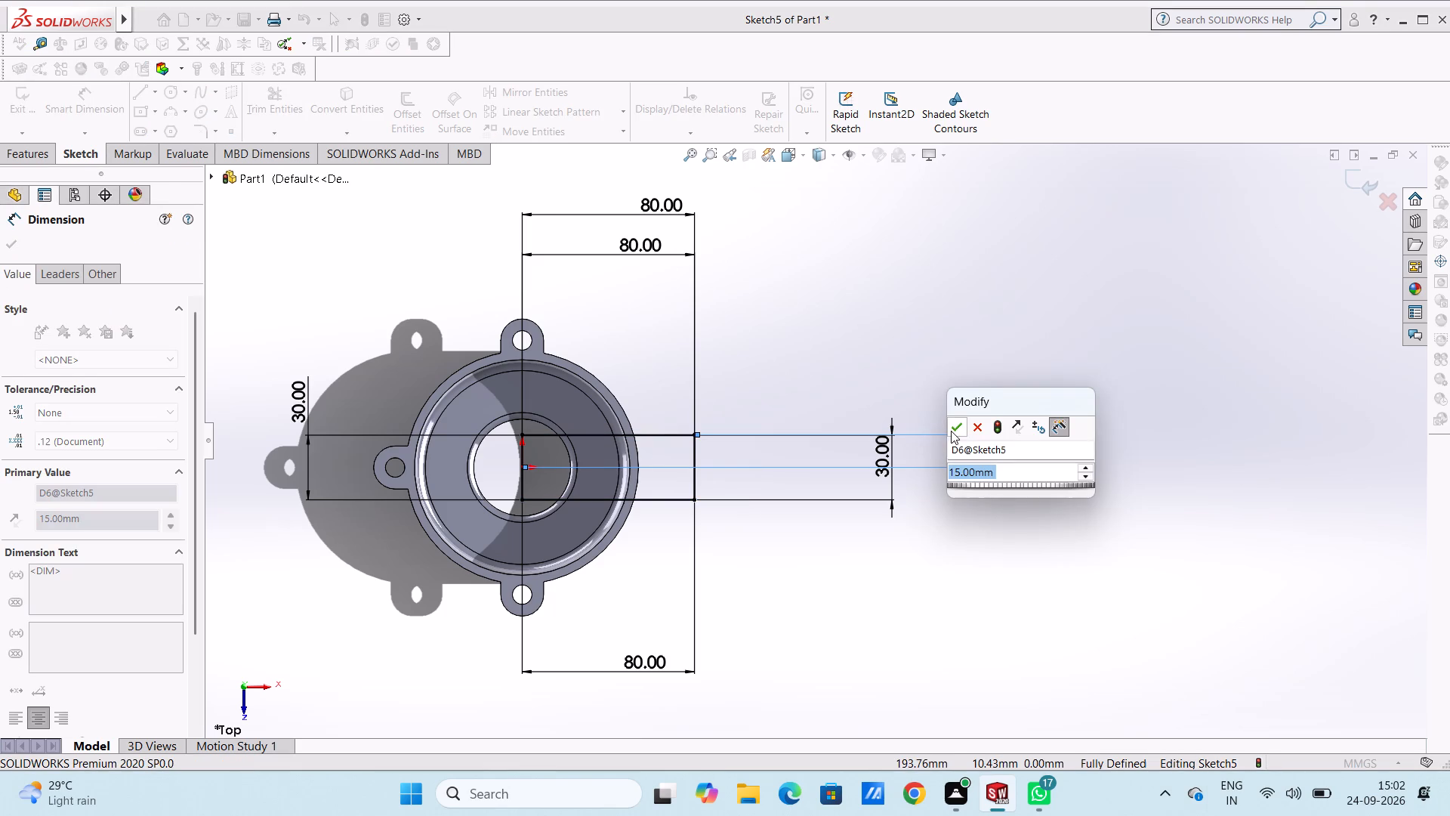
left_click(951, 431)
left_click(920, 400)
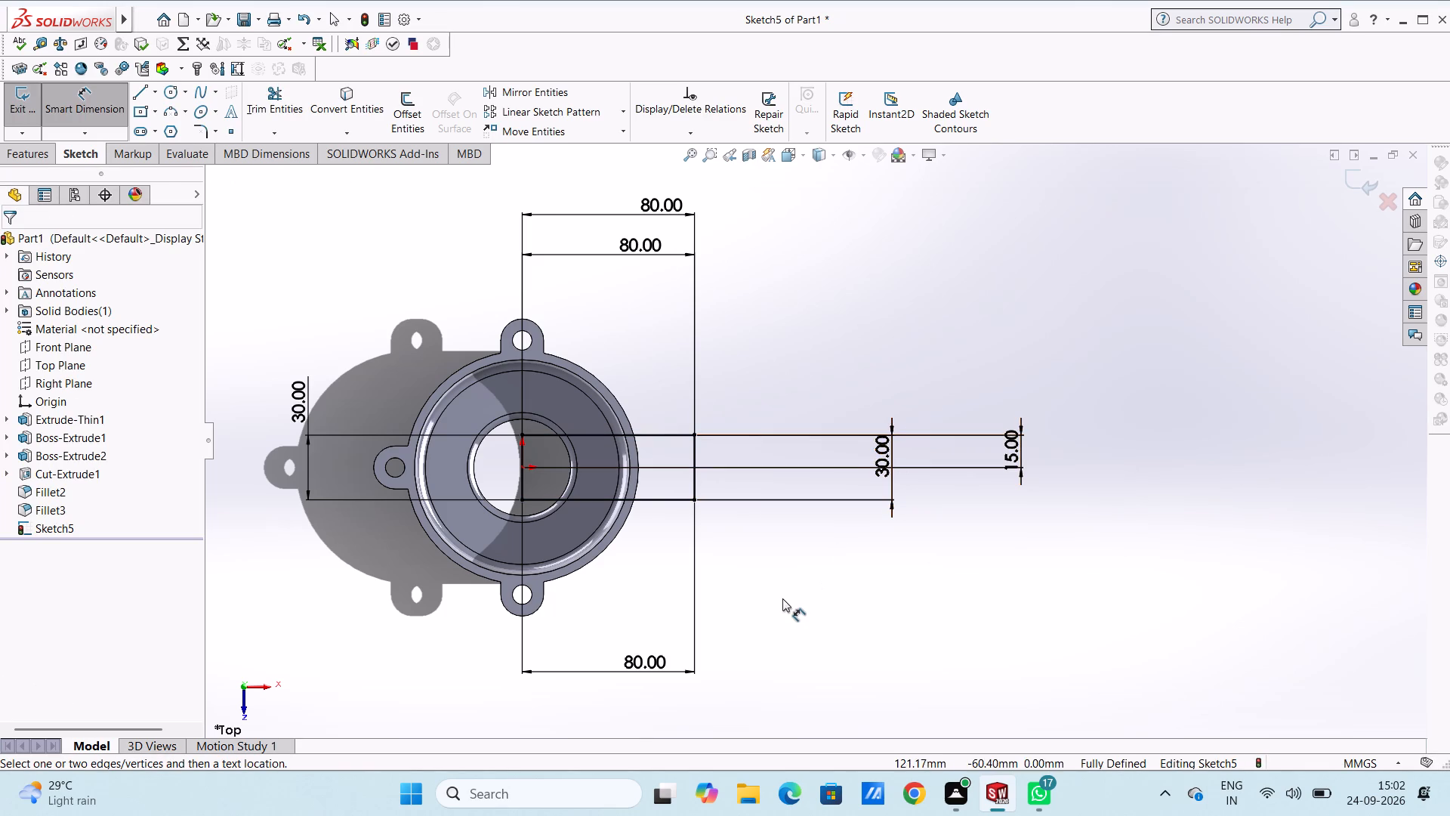
key("Escape")
key("Escape")
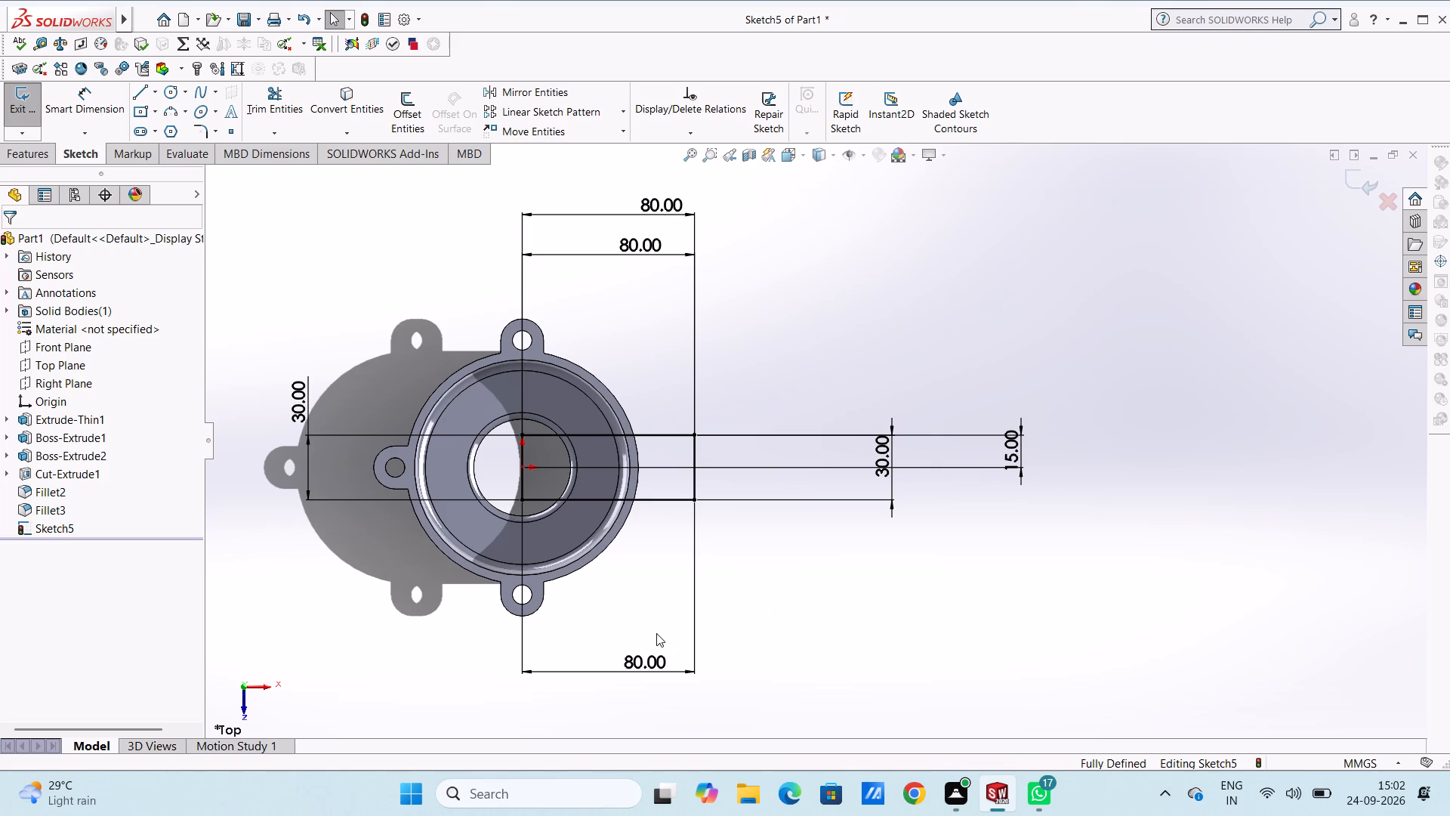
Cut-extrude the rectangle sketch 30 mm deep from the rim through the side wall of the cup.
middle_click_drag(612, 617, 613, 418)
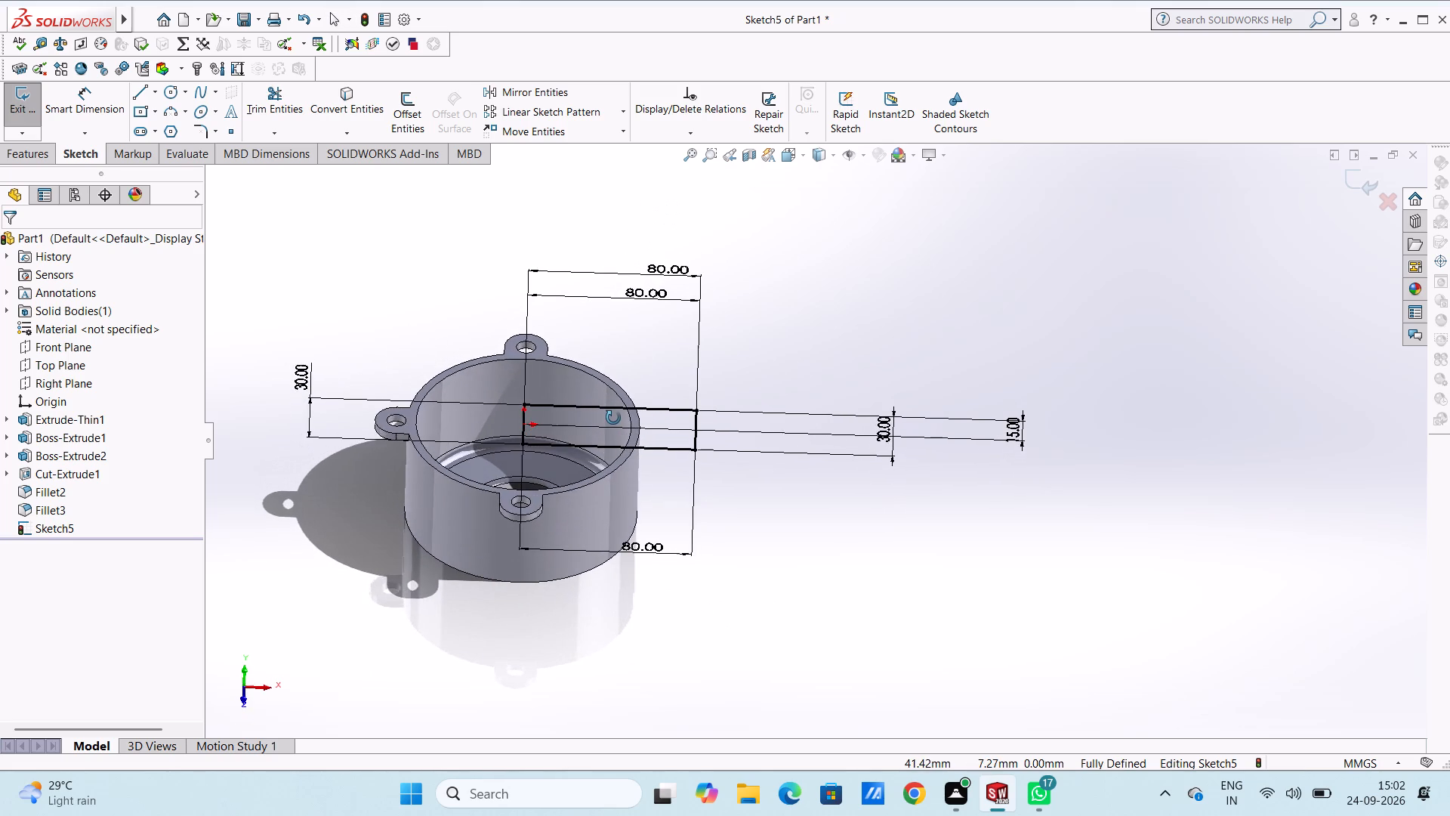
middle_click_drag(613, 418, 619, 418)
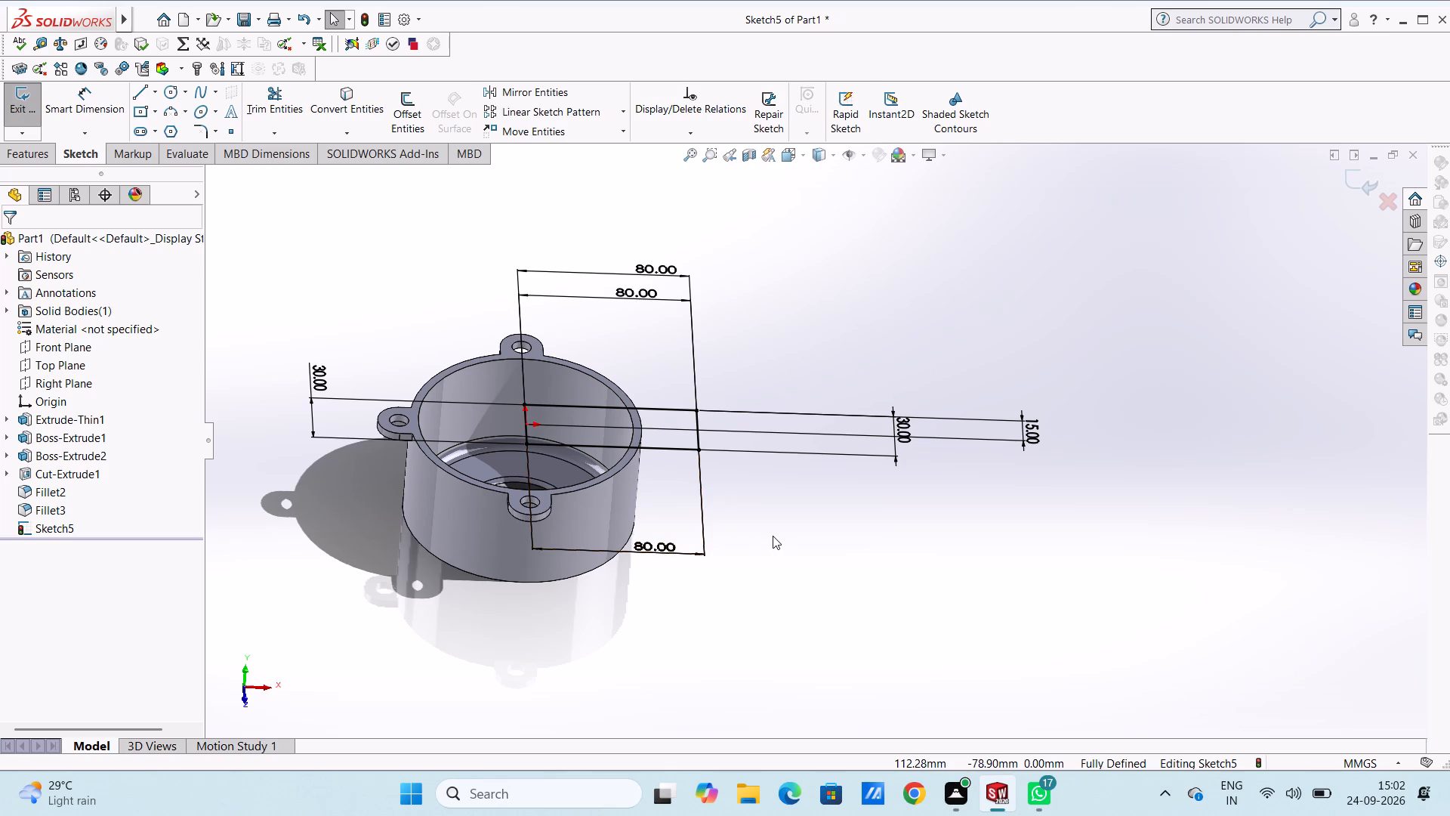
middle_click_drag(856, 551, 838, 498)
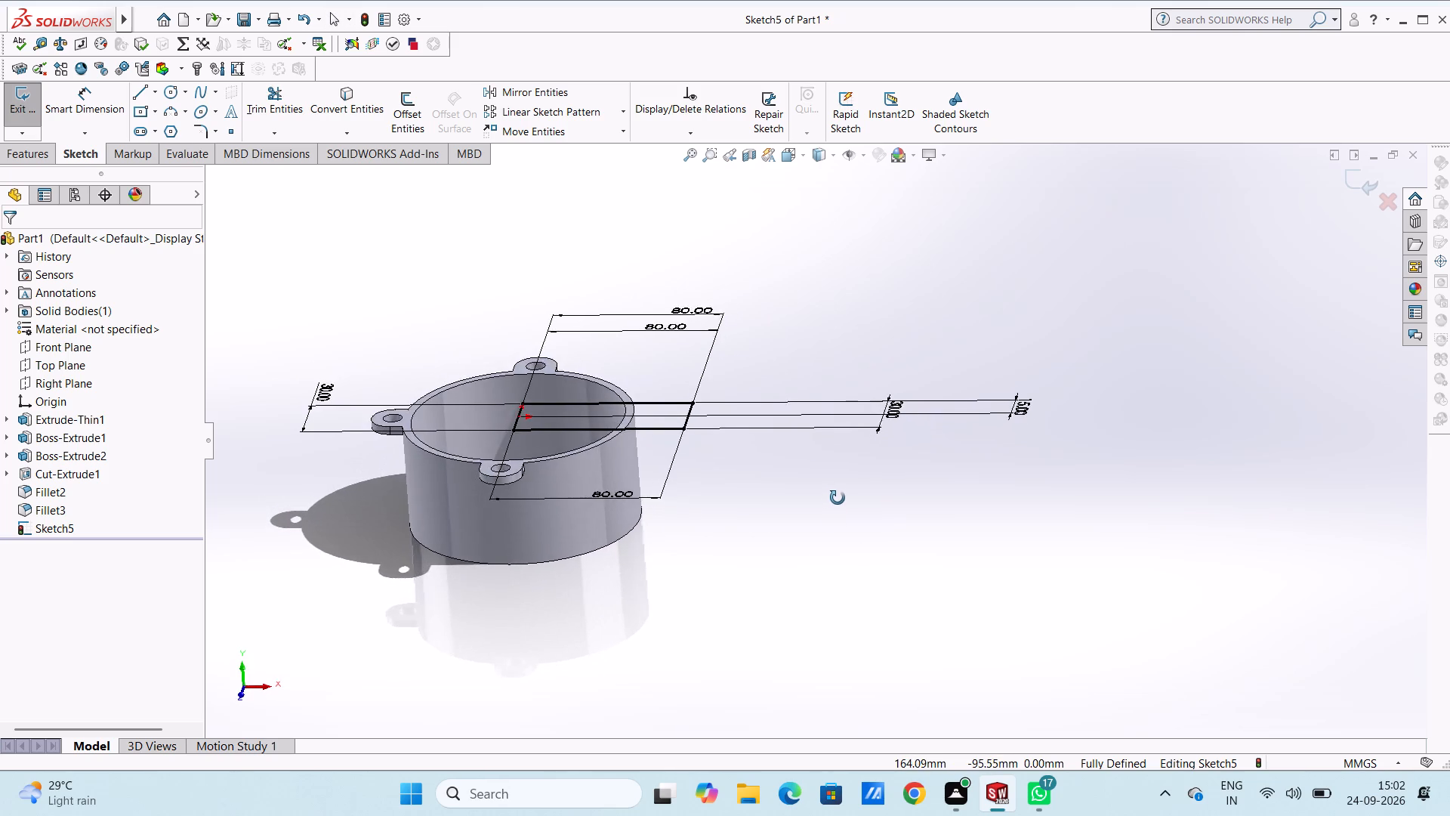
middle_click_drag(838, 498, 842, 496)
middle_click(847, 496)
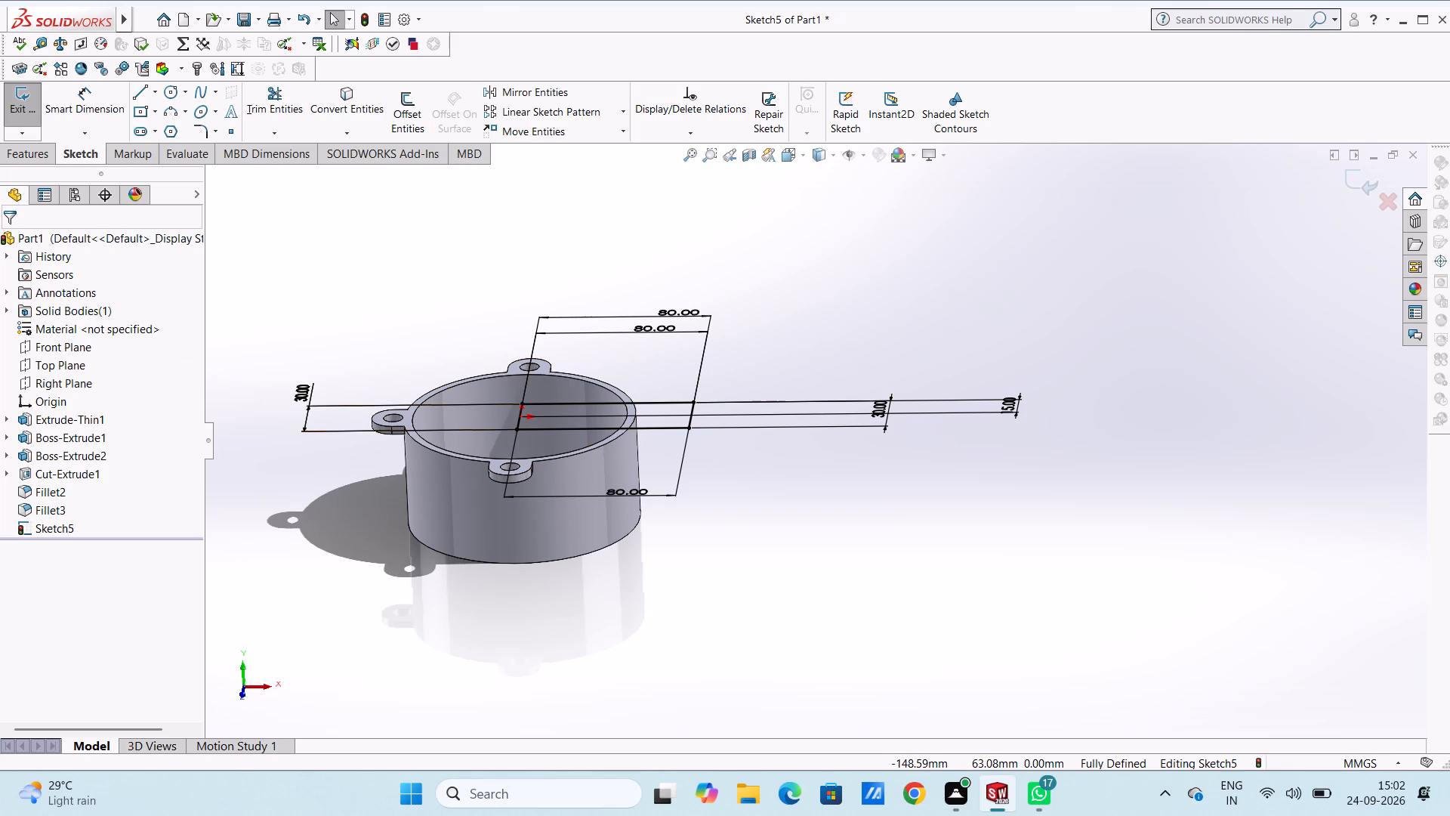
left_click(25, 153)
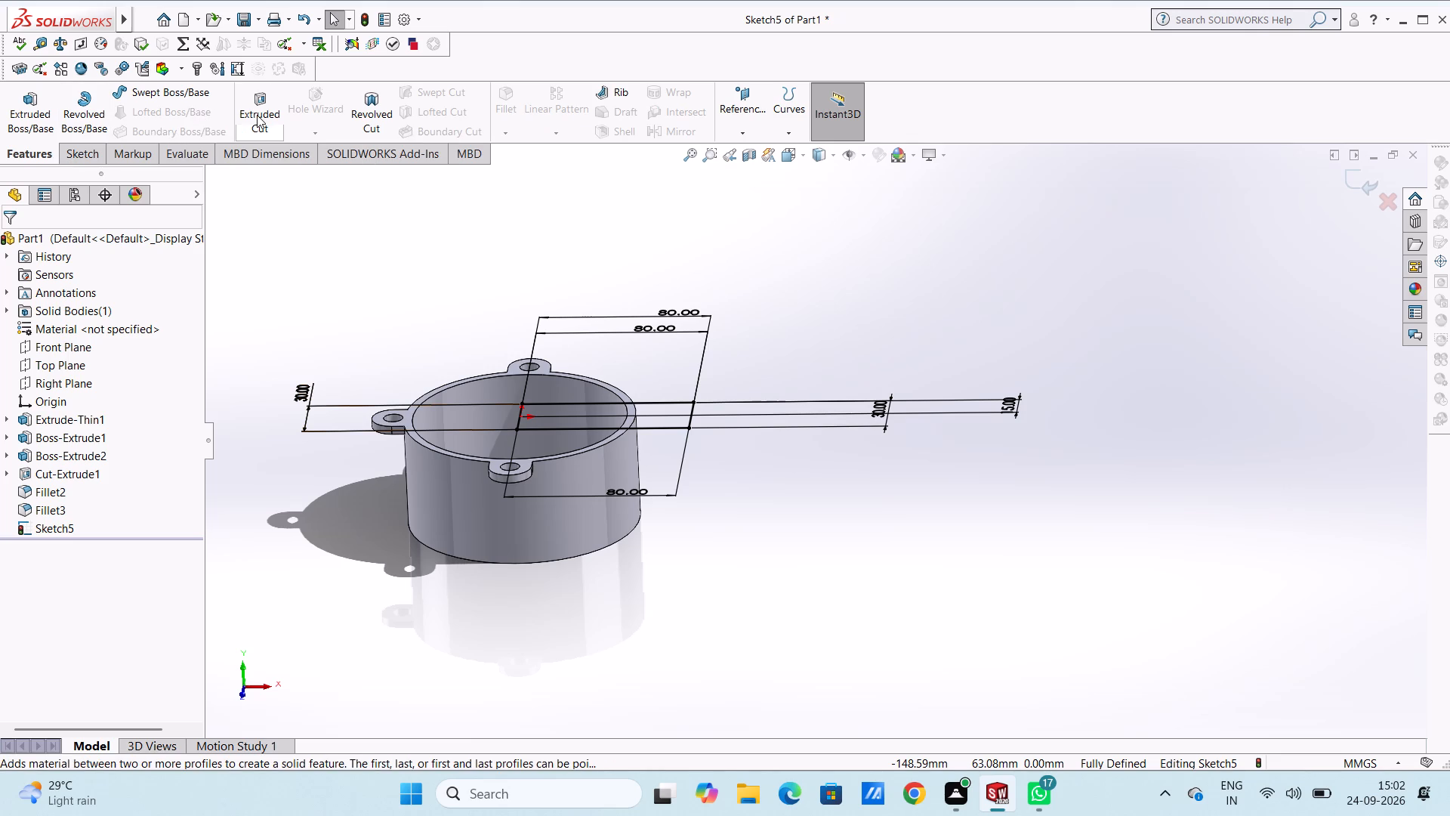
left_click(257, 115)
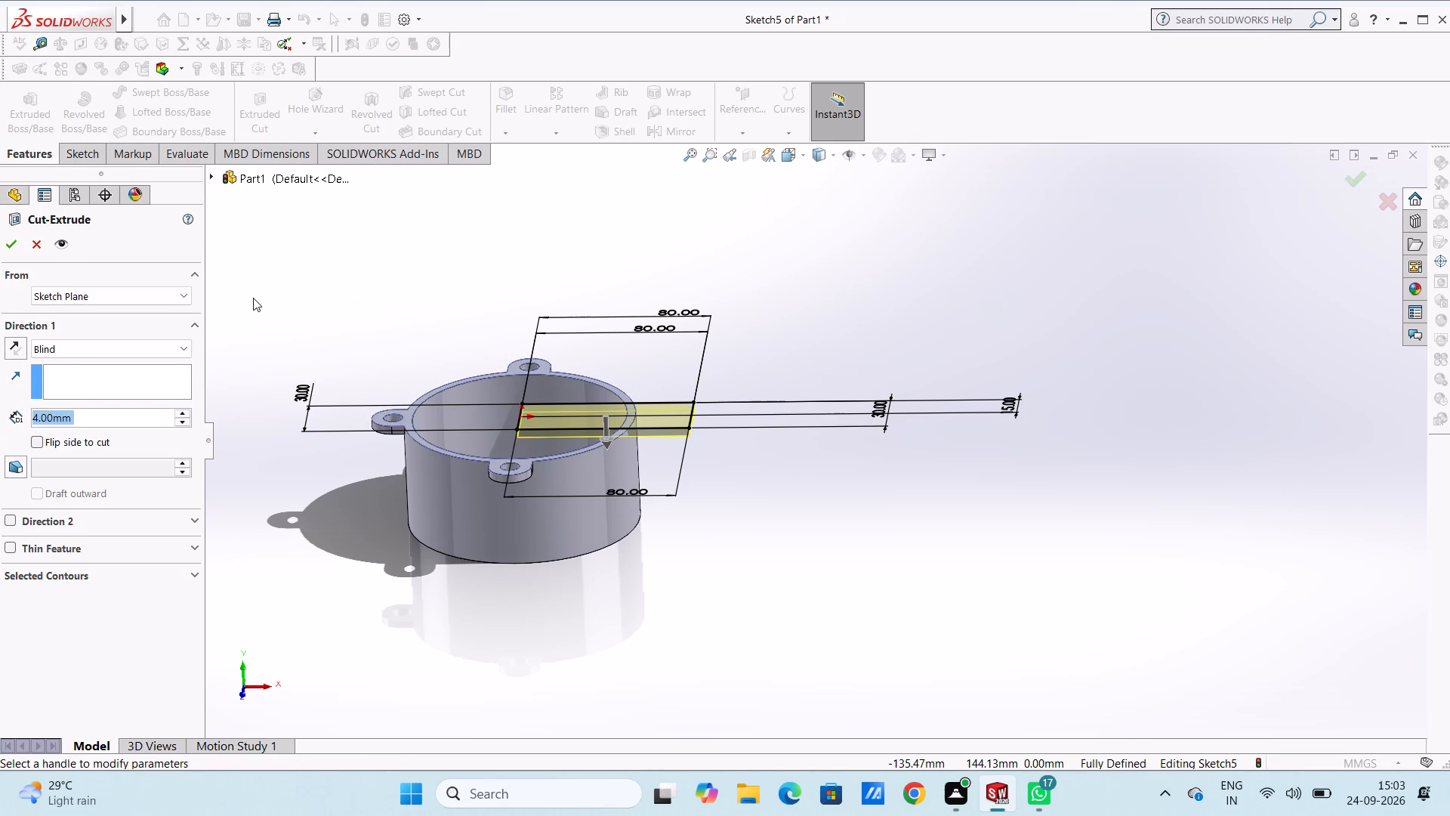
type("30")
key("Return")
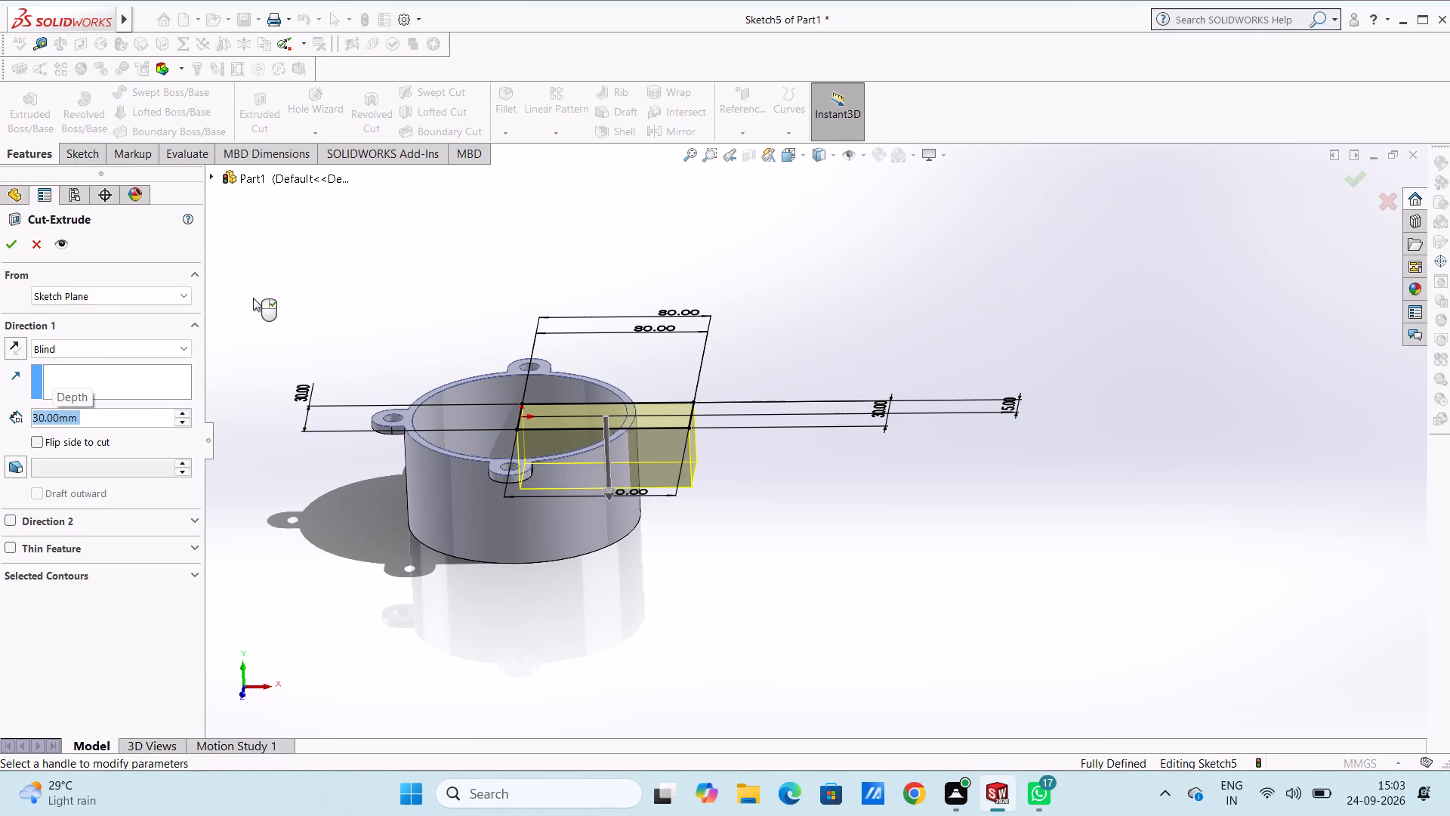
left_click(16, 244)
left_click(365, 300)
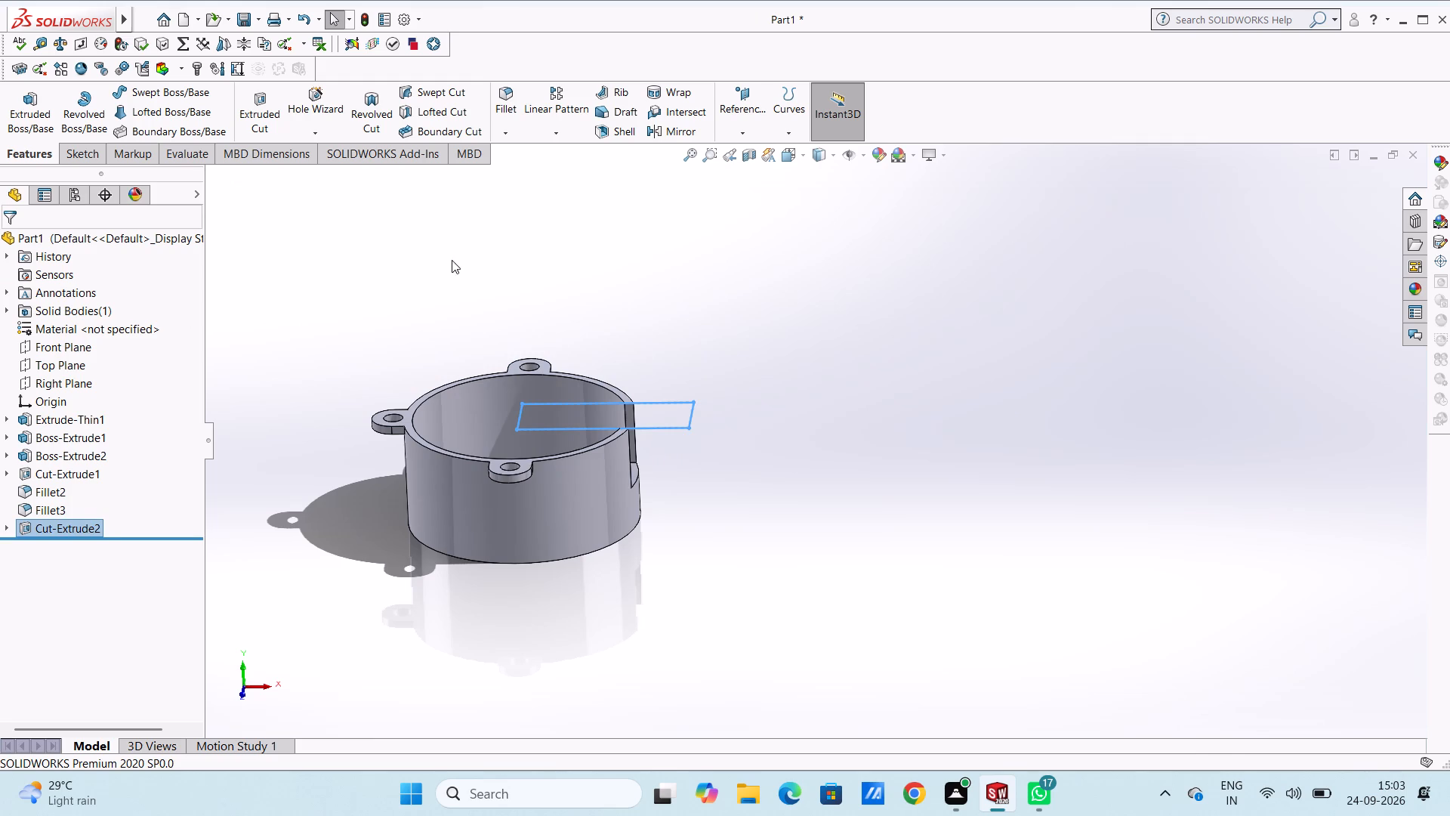
Examine the new notch in the cup's side wall from several angles and from the top.
middle_click_drag(454, 259, 432, 462)
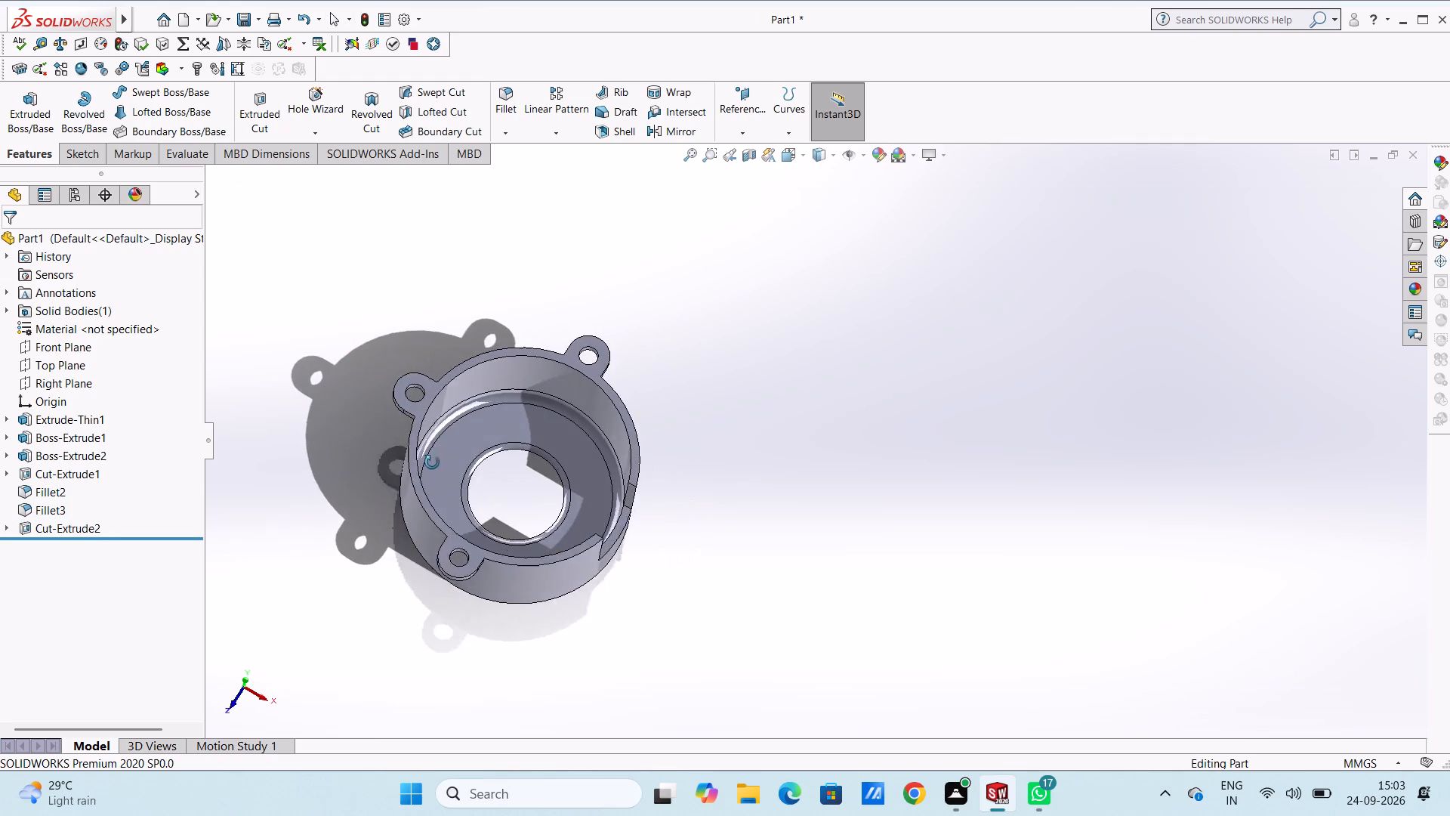
middle_click_drag(432, 462, 432, 554)
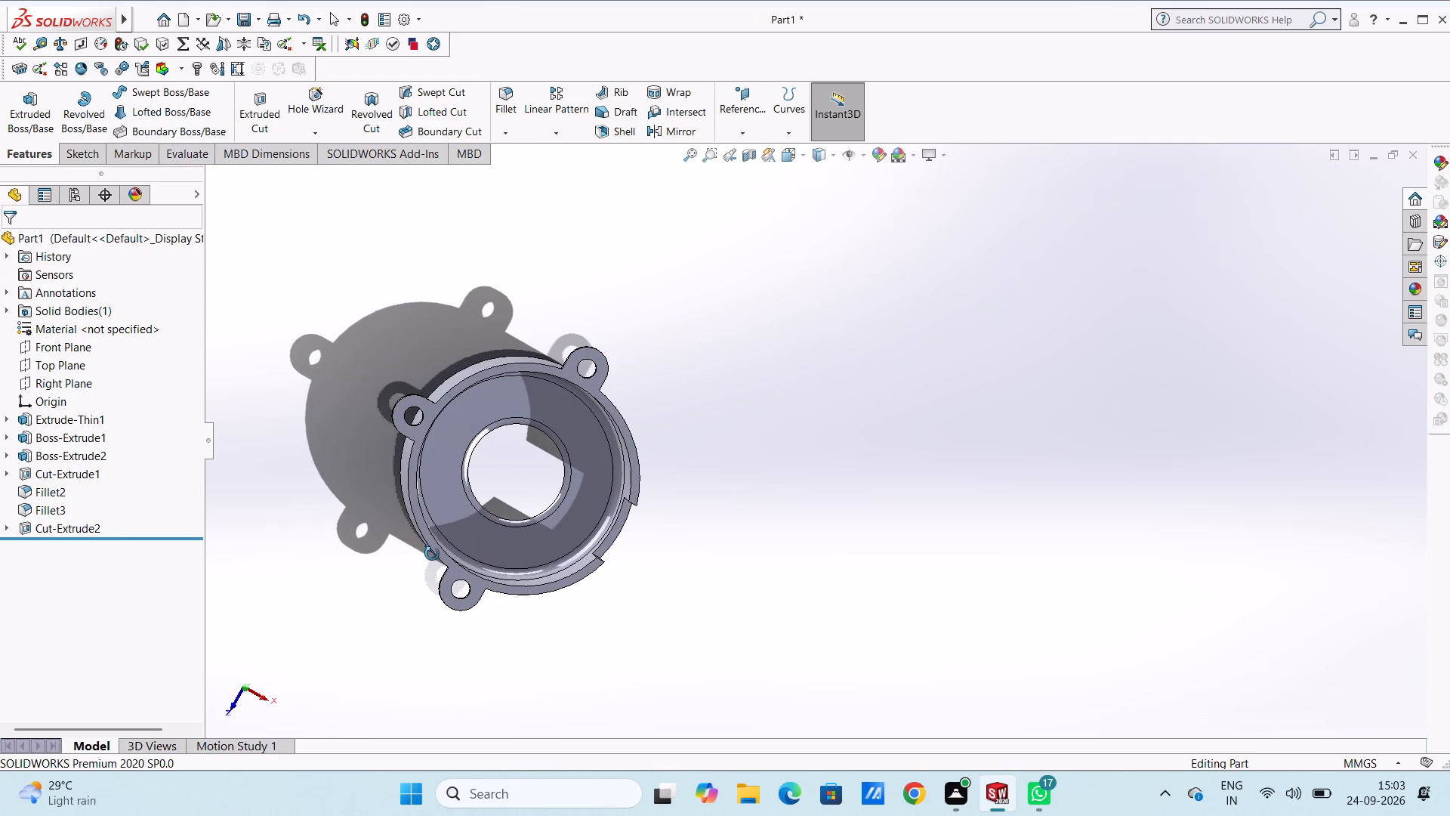
middle_click_drag(432, 554, 423, 527)
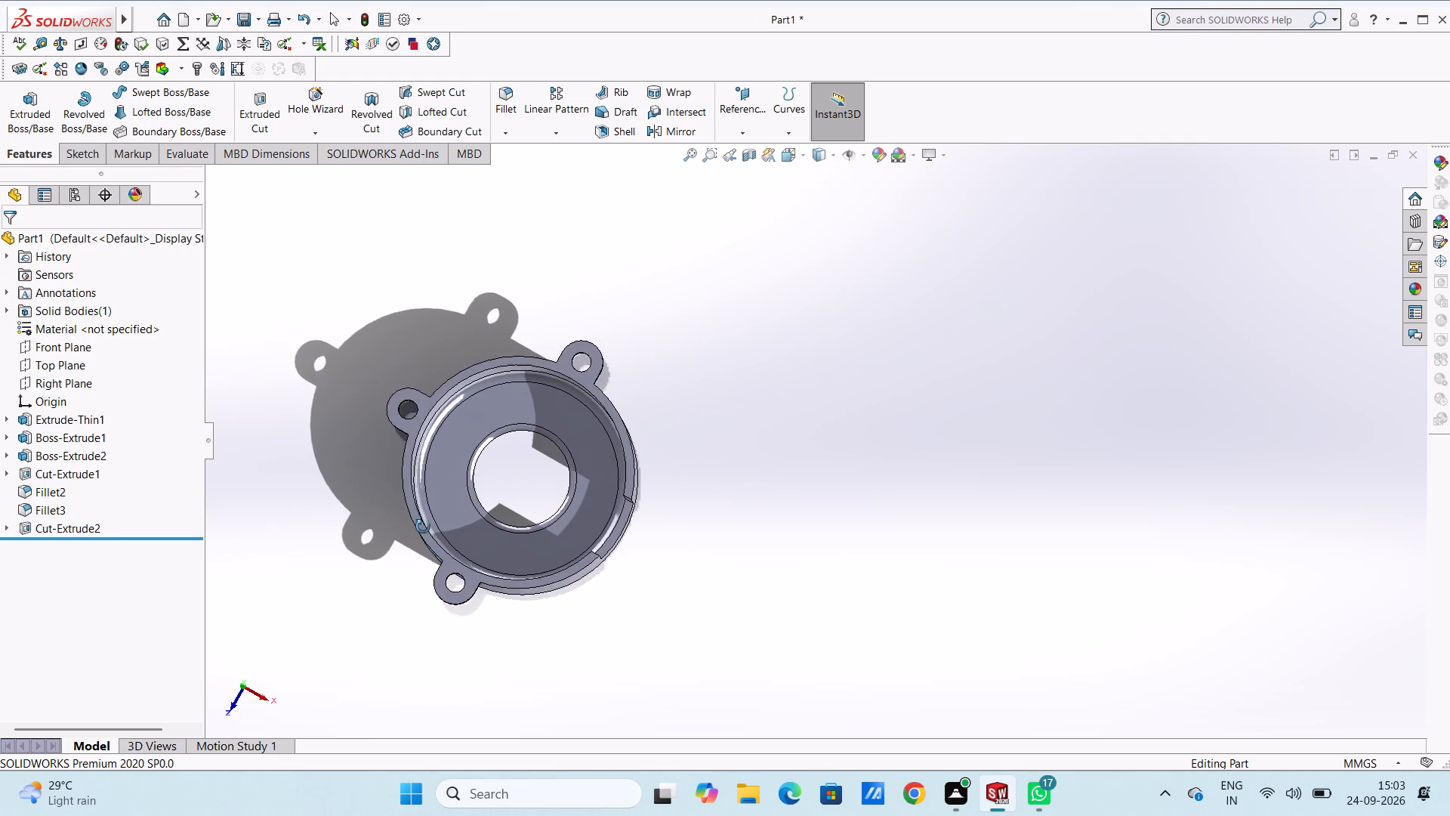
middle_click_drag(423, 527, 421, 415)
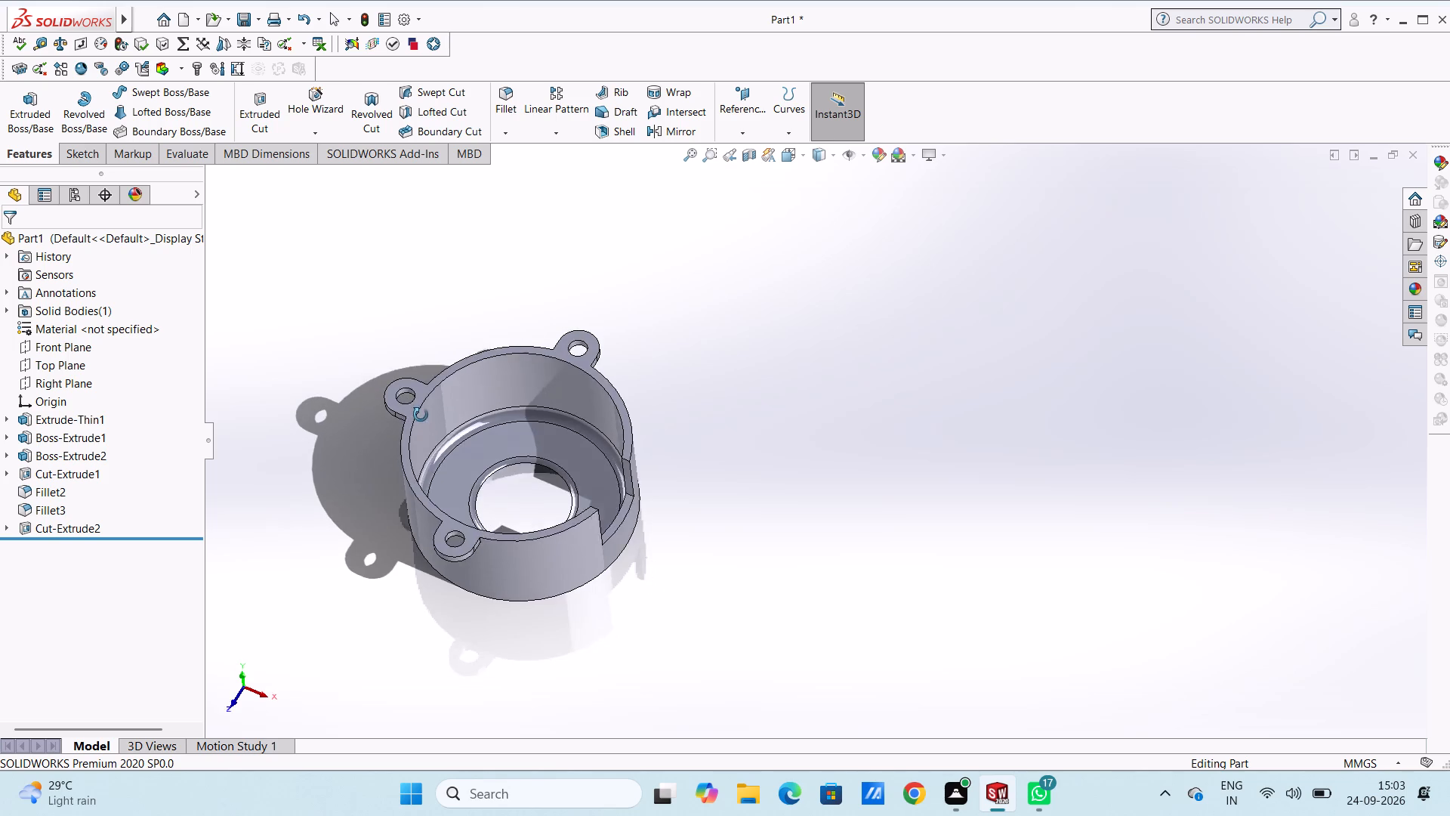
middle_click_drag(421, 415, 430, 437)
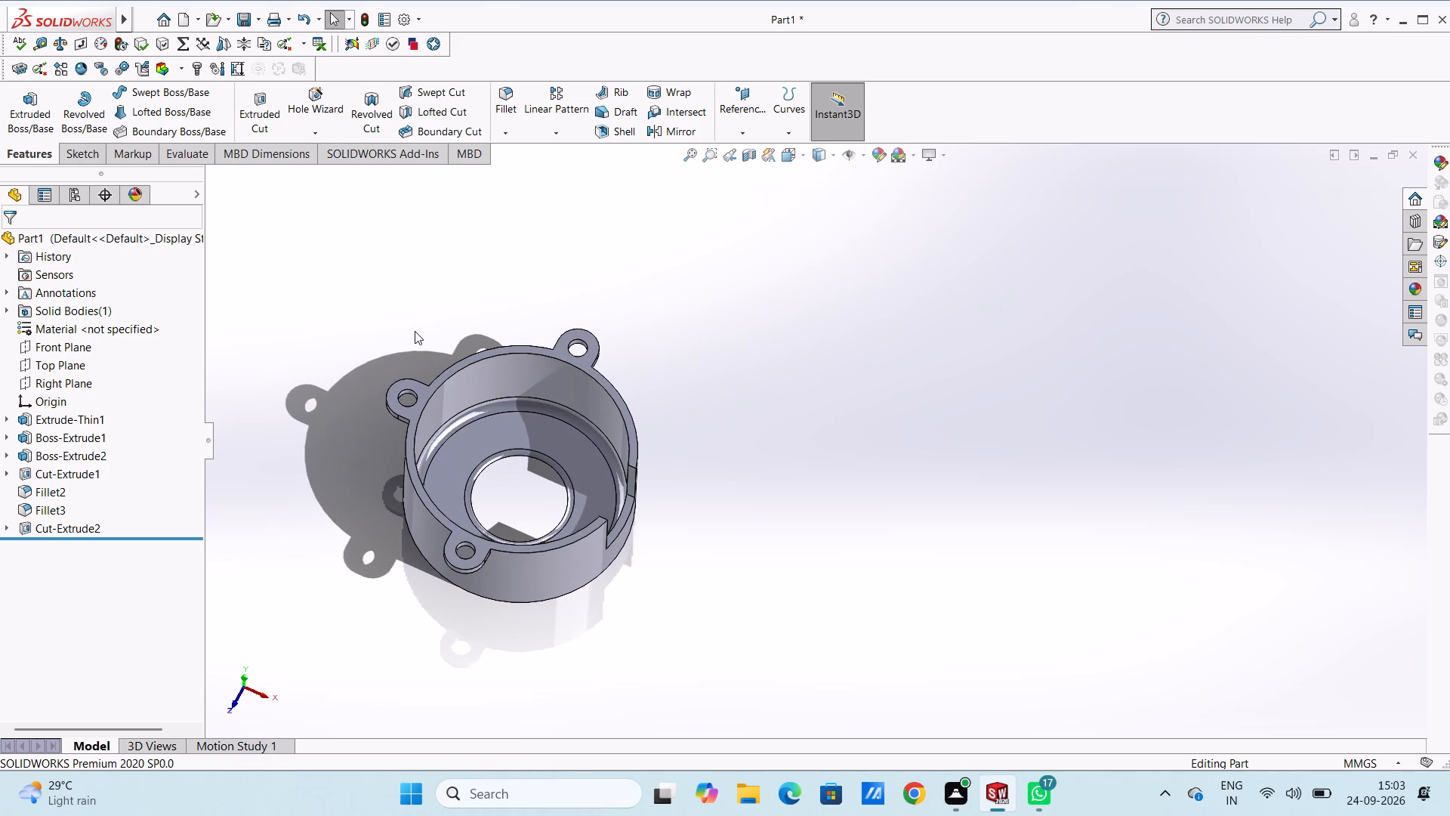
key("ctrl+5")
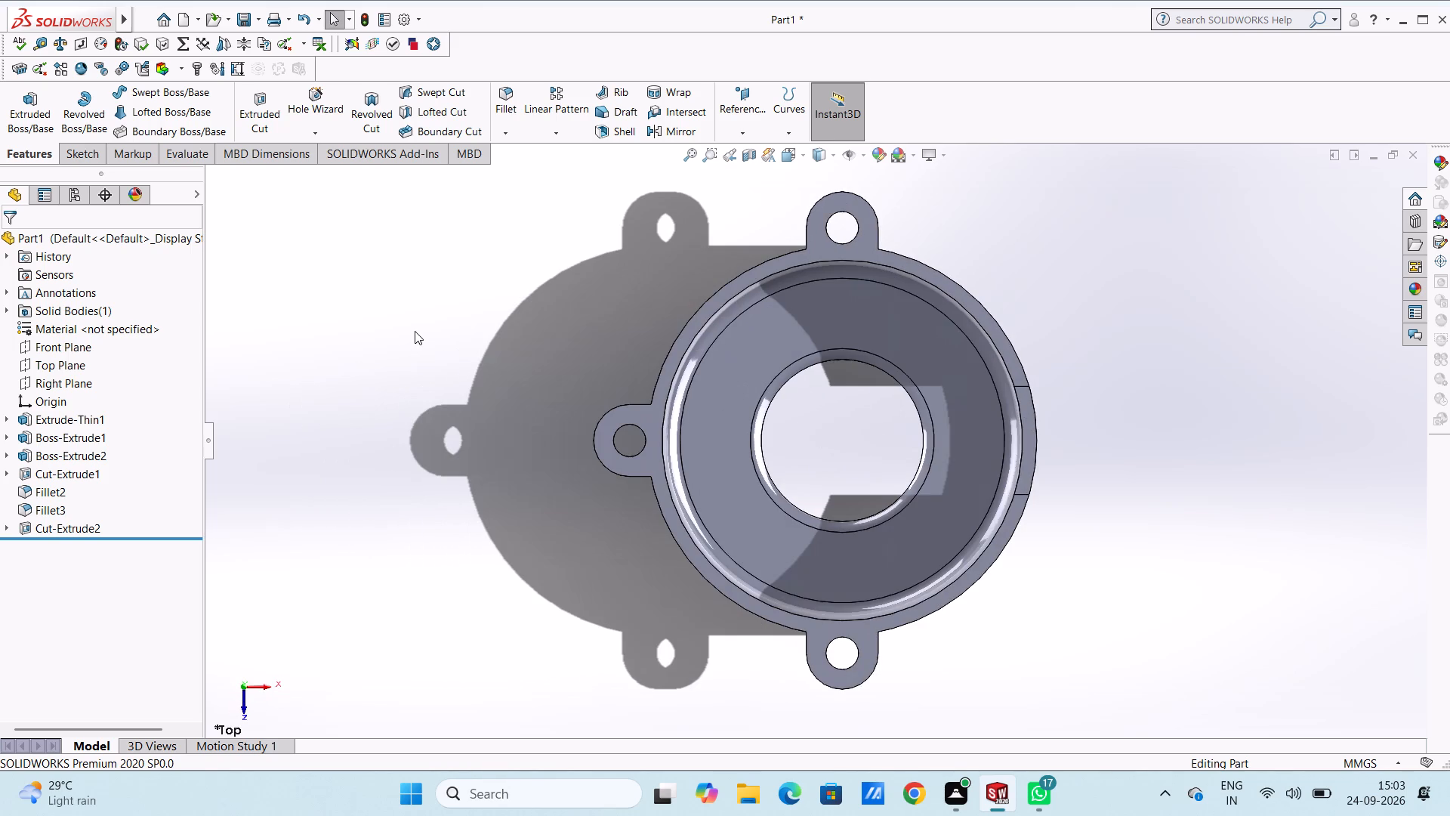
scroll(1125, 415, "up", 3)
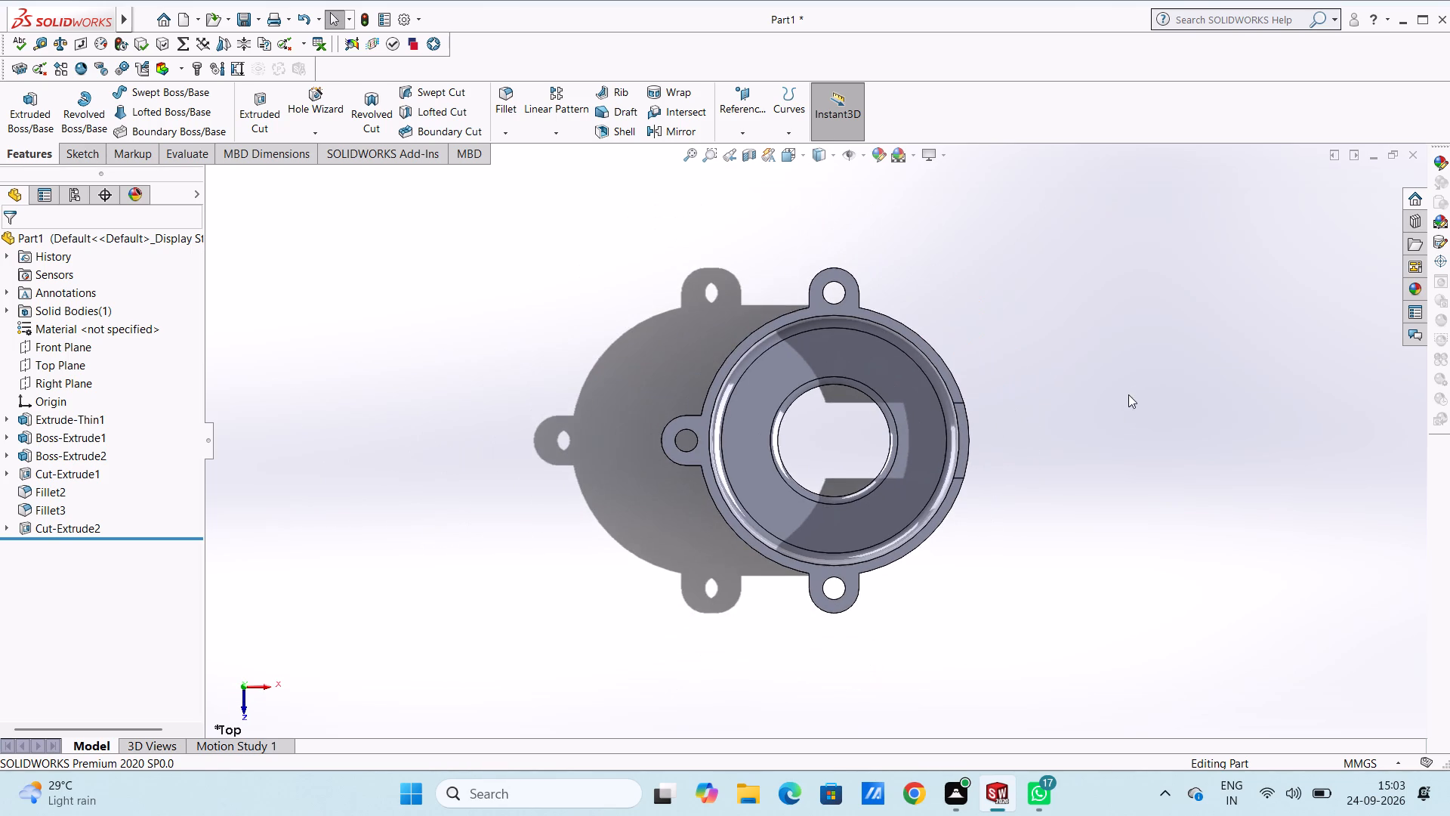
scroll(1132, 380, "up", 1)
scroll(1160, 381, "down", 4)
scroll(973, 443, "up", 2)
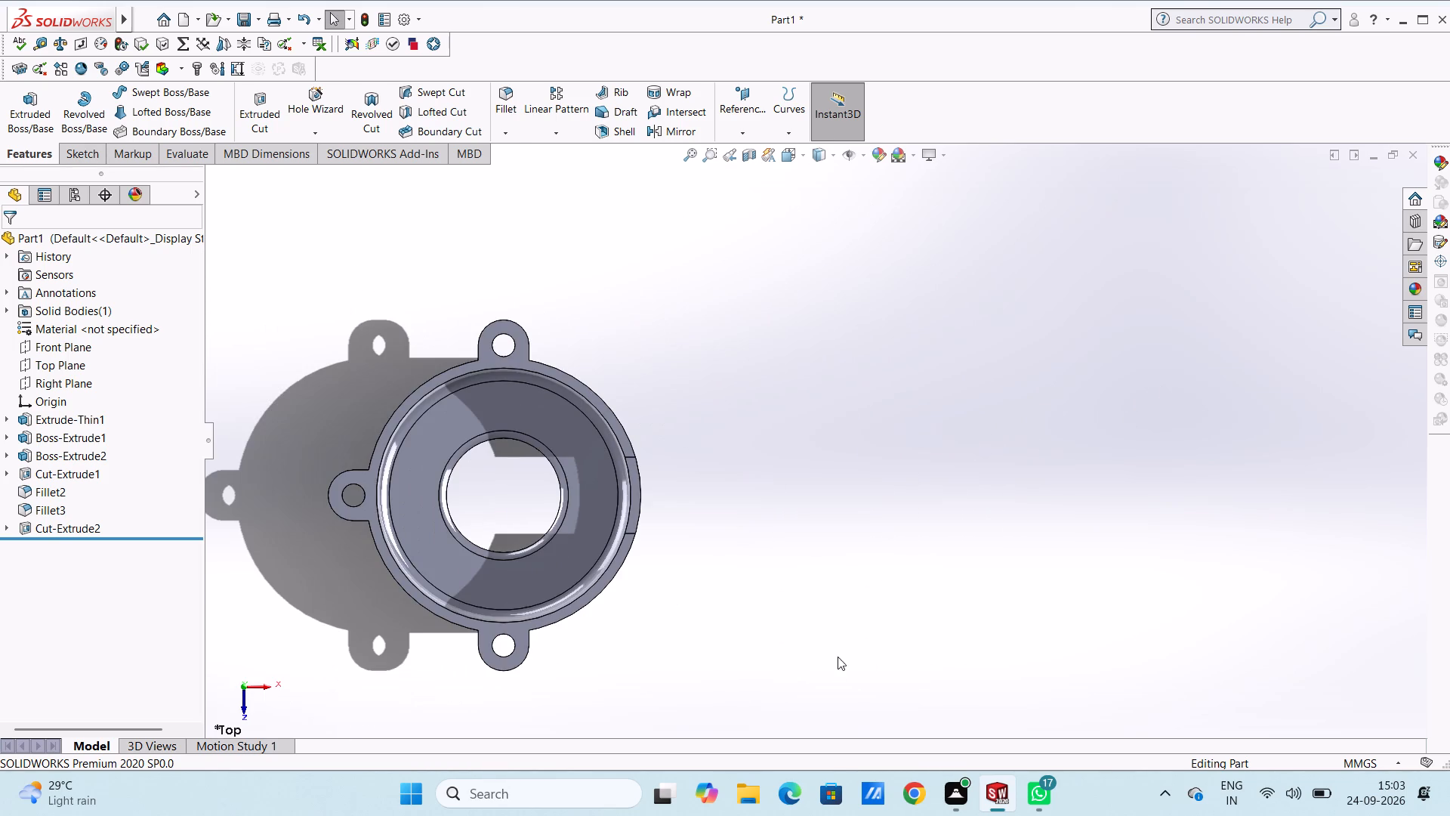
scroll(830, 634, "down", 2)
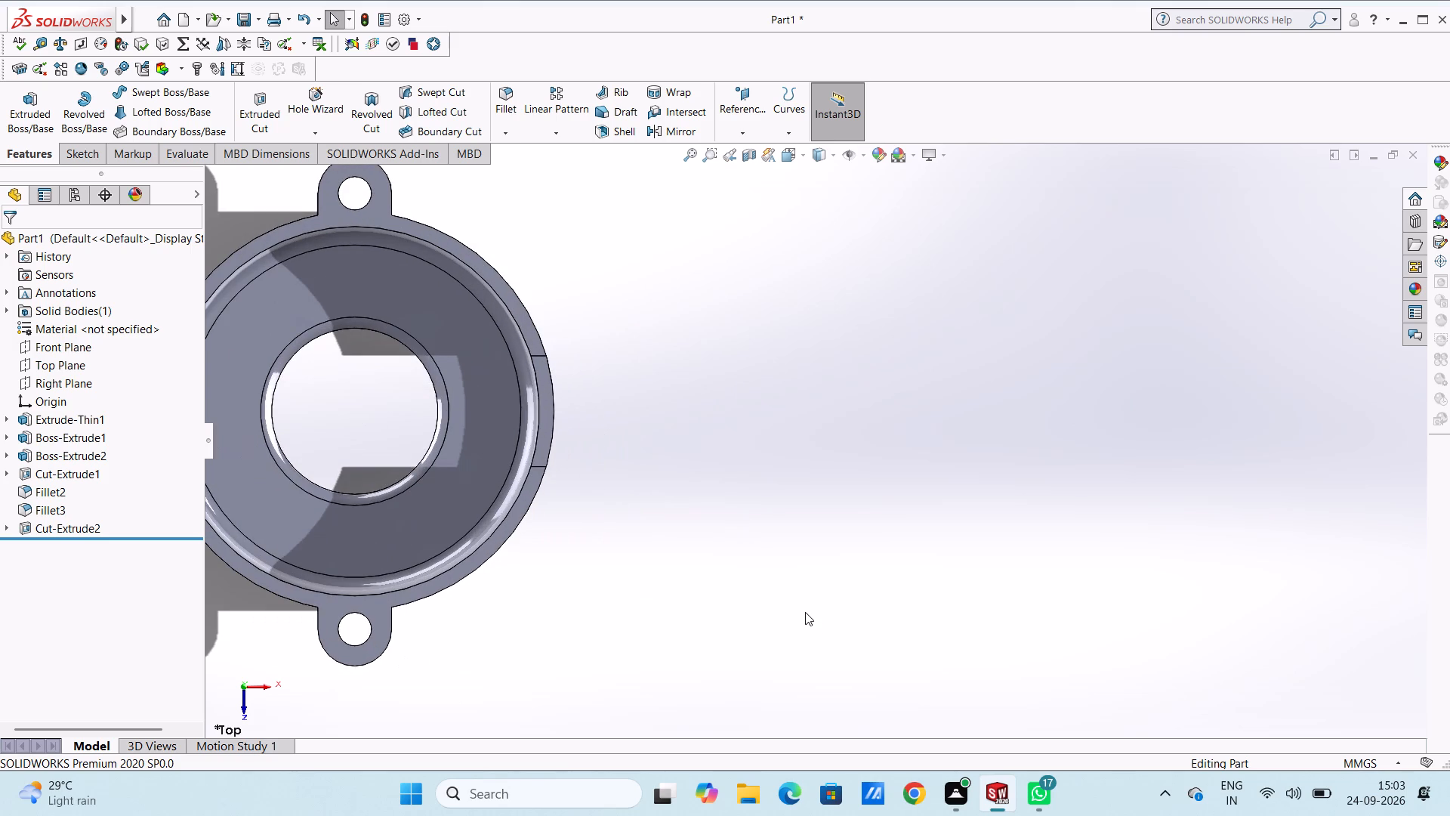
scroll(804, 612, "up", 4)
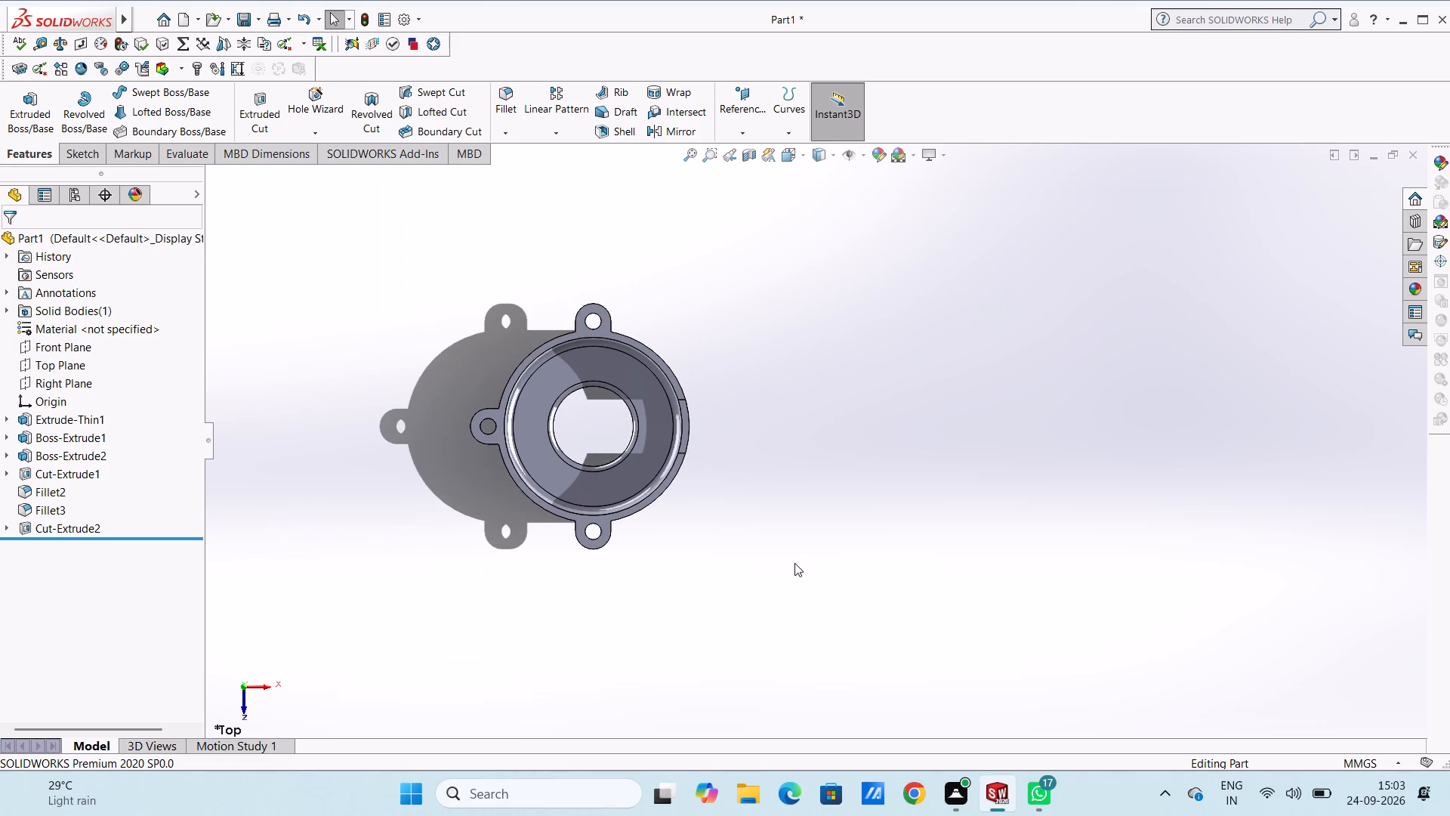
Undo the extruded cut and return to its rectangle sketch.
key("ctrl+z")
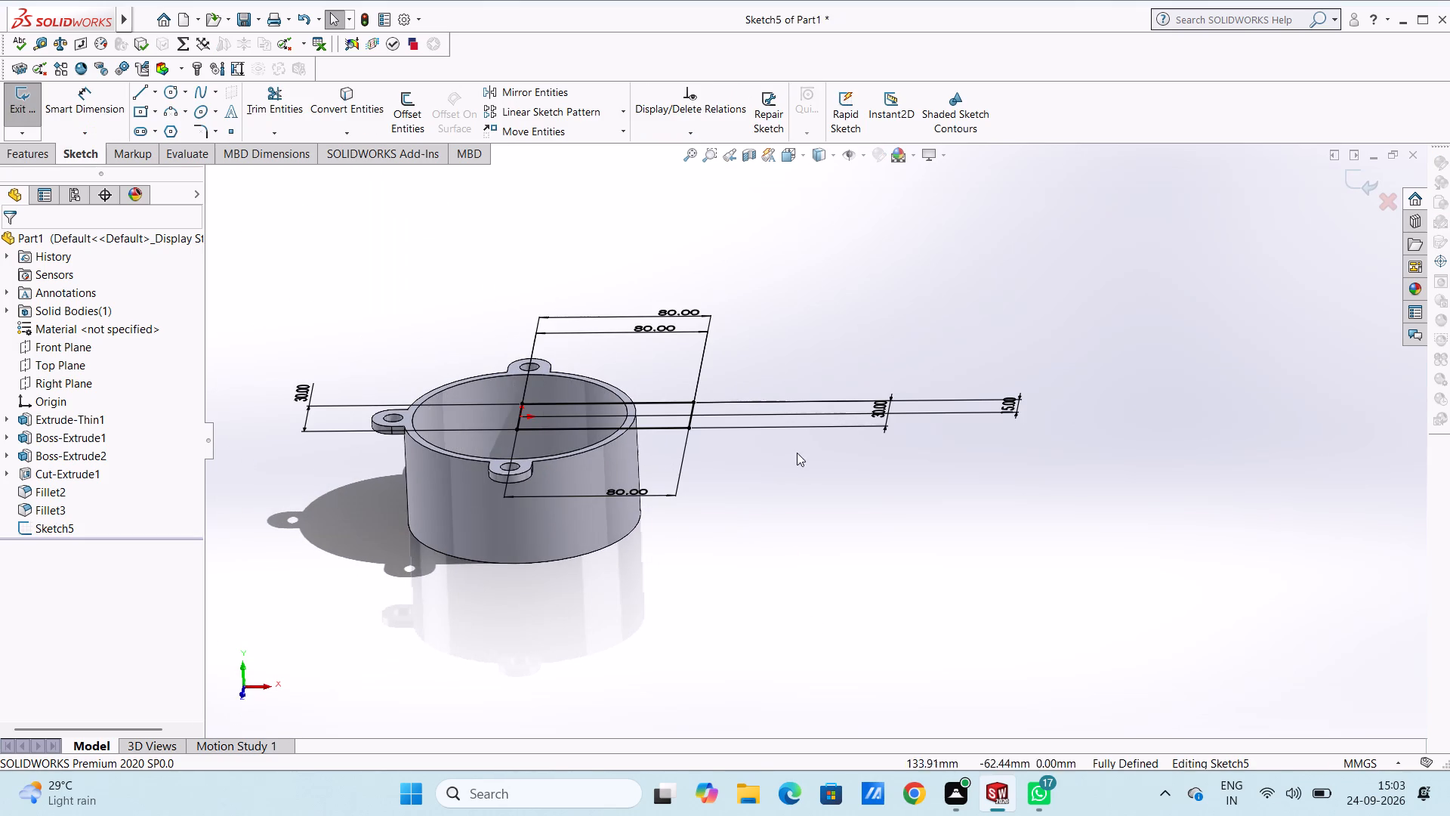
Set the width of the sketch profile at its outer vertical edge to 40 mm.
middle_click_drag(376, 303, 381, 319)
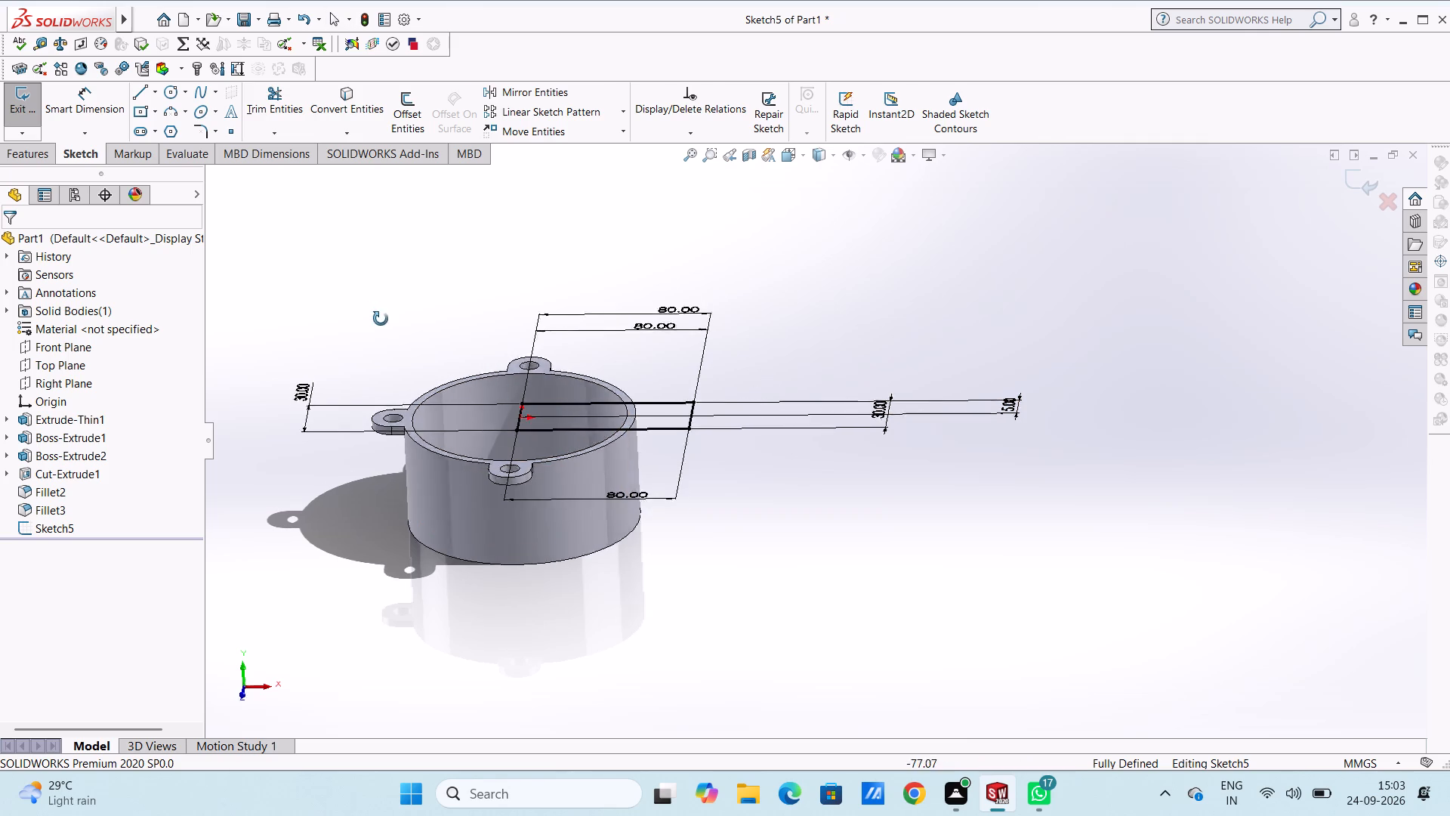
middle_click_drag(381, 319, 377, 548)
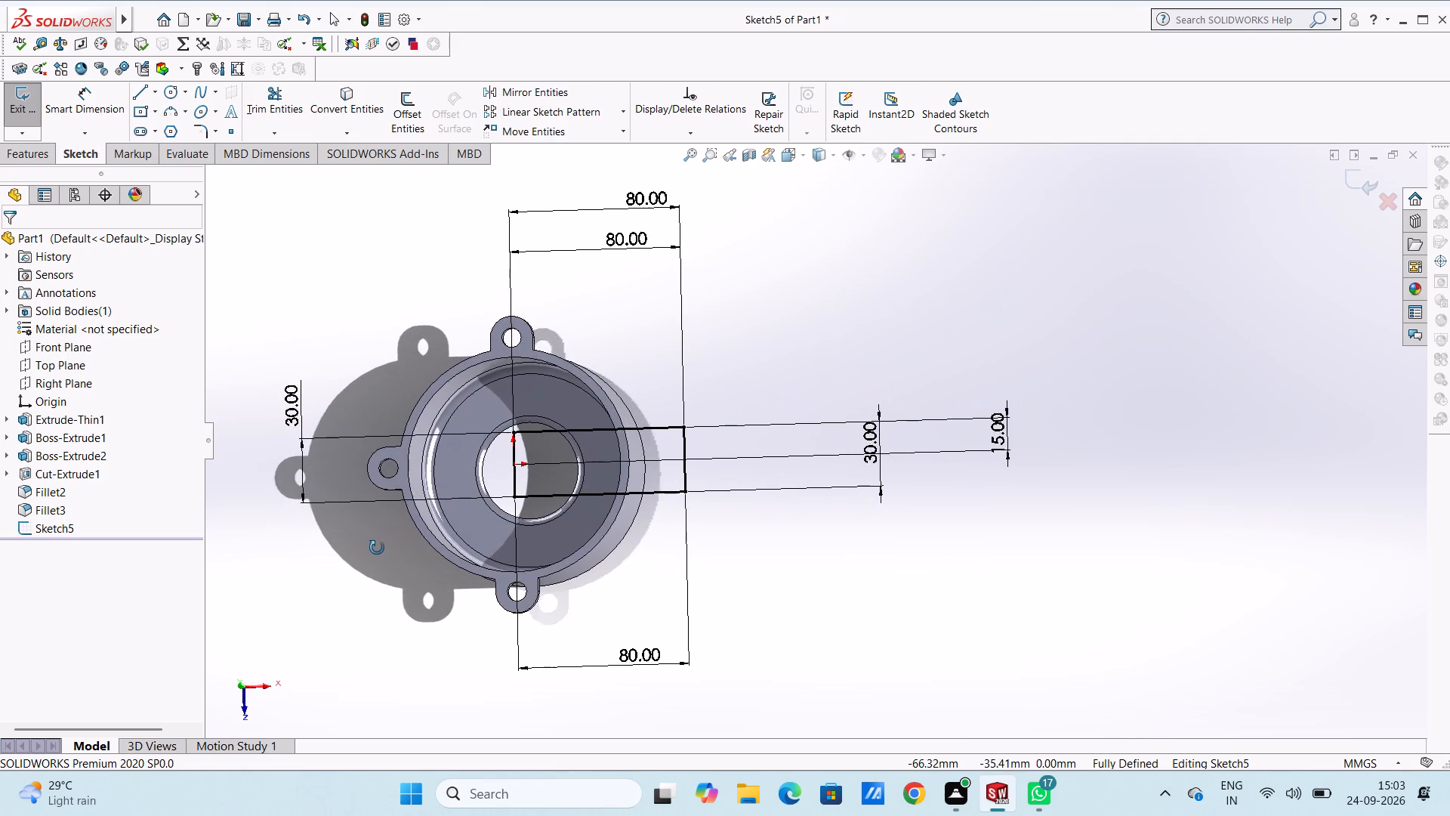
middle_click_drag(377, 548, 387, 561)
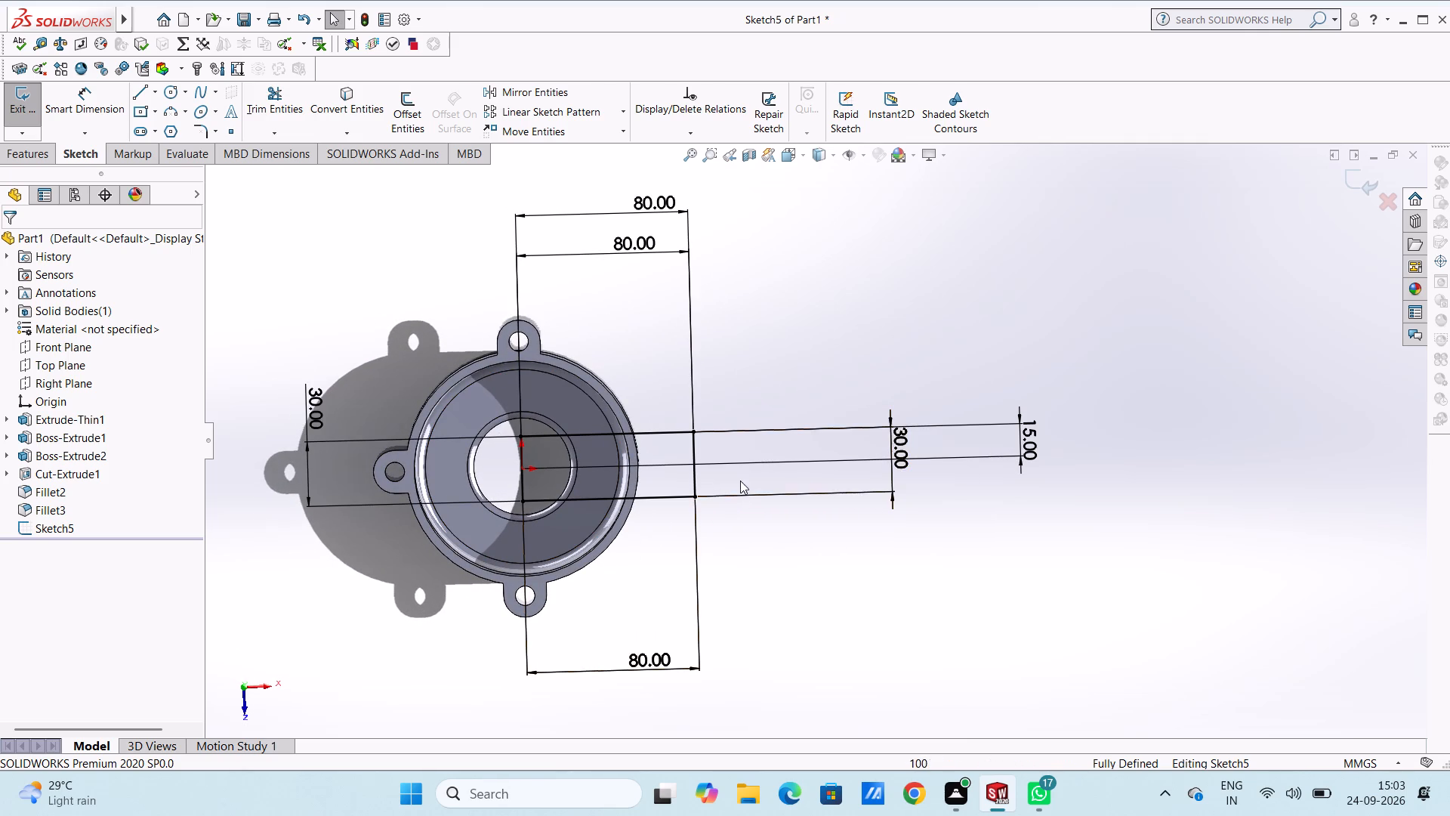
double_click(889, 454)
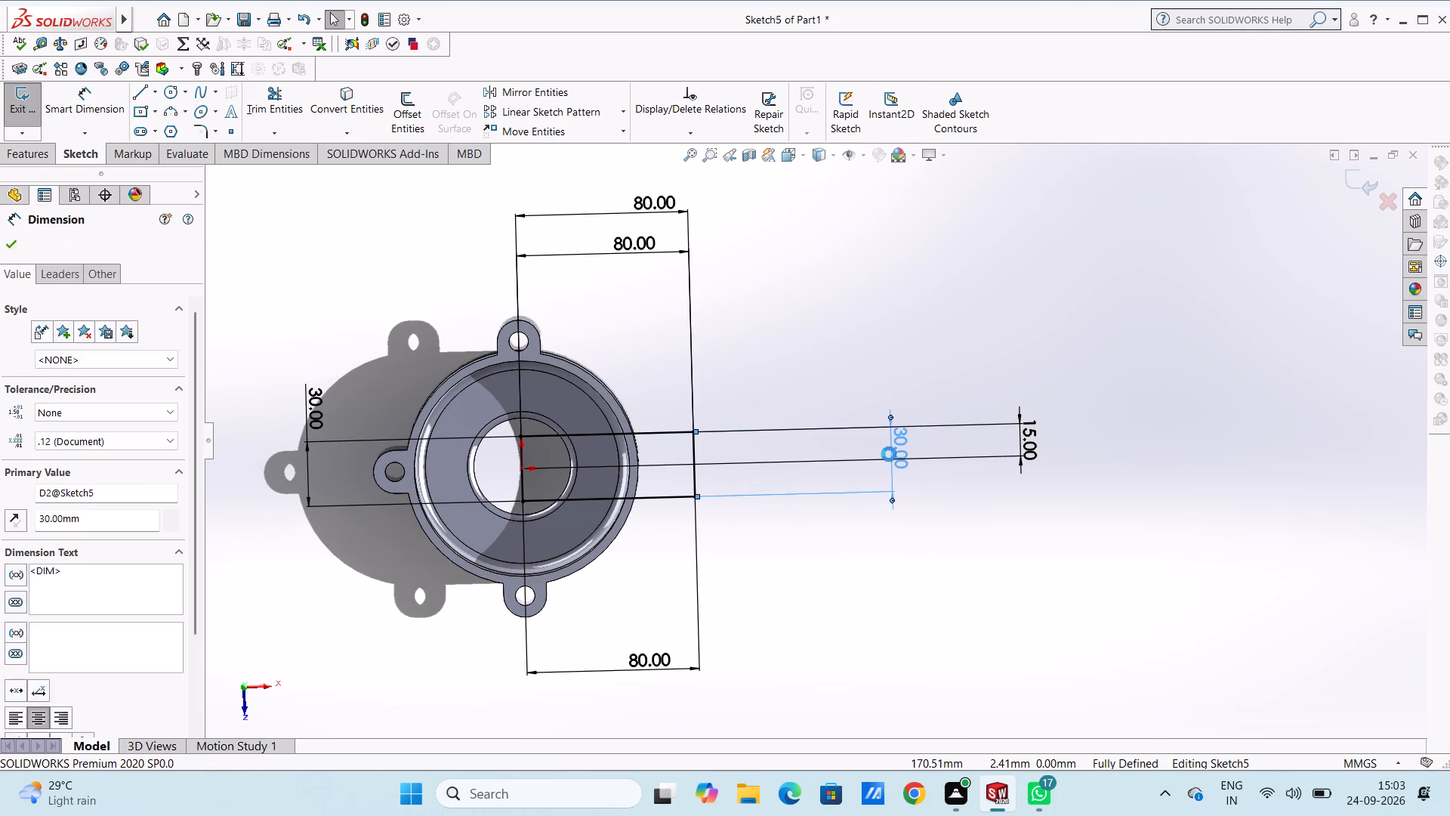
type("40")
key("Return")
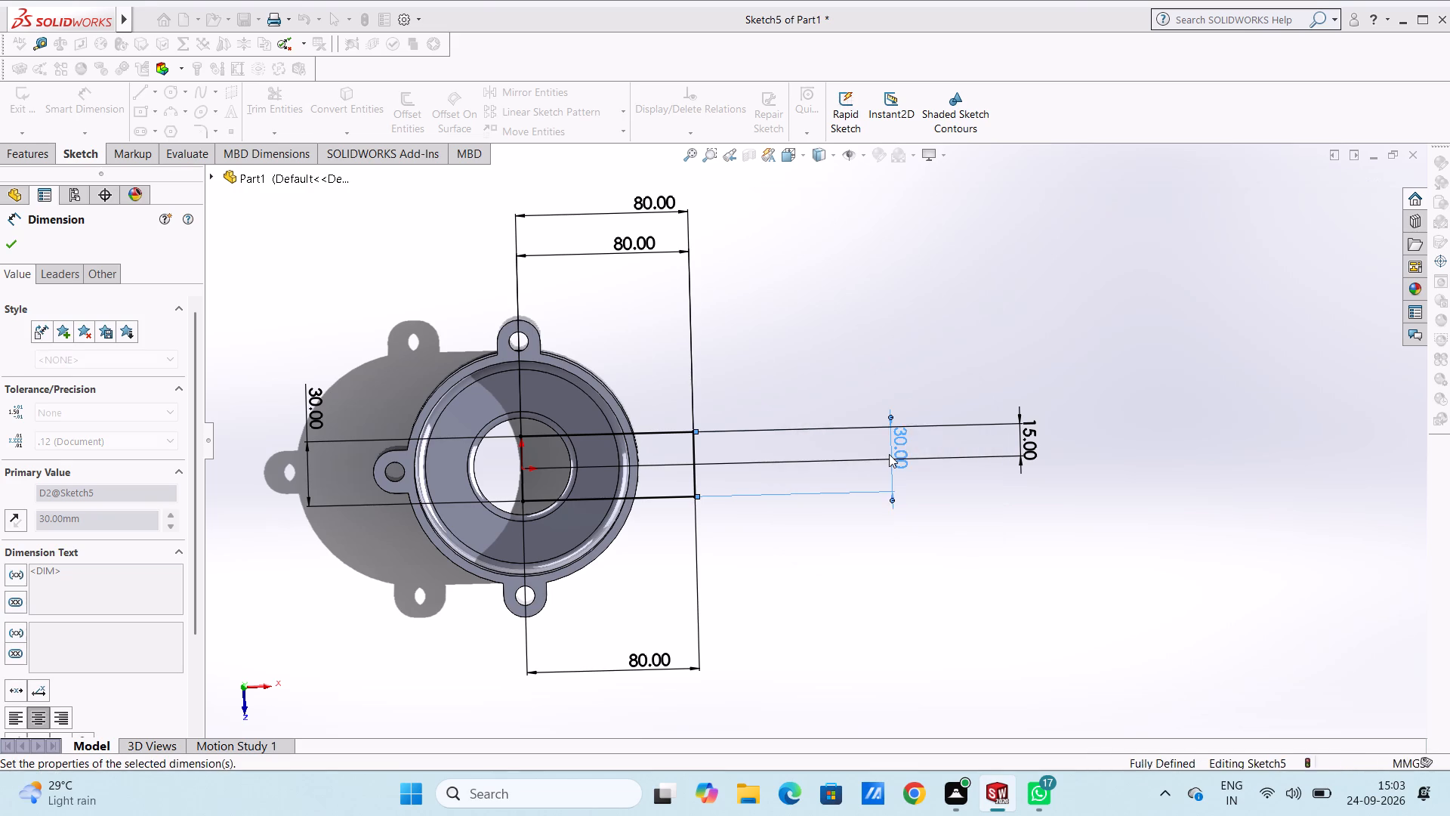
left_click(848, 330)
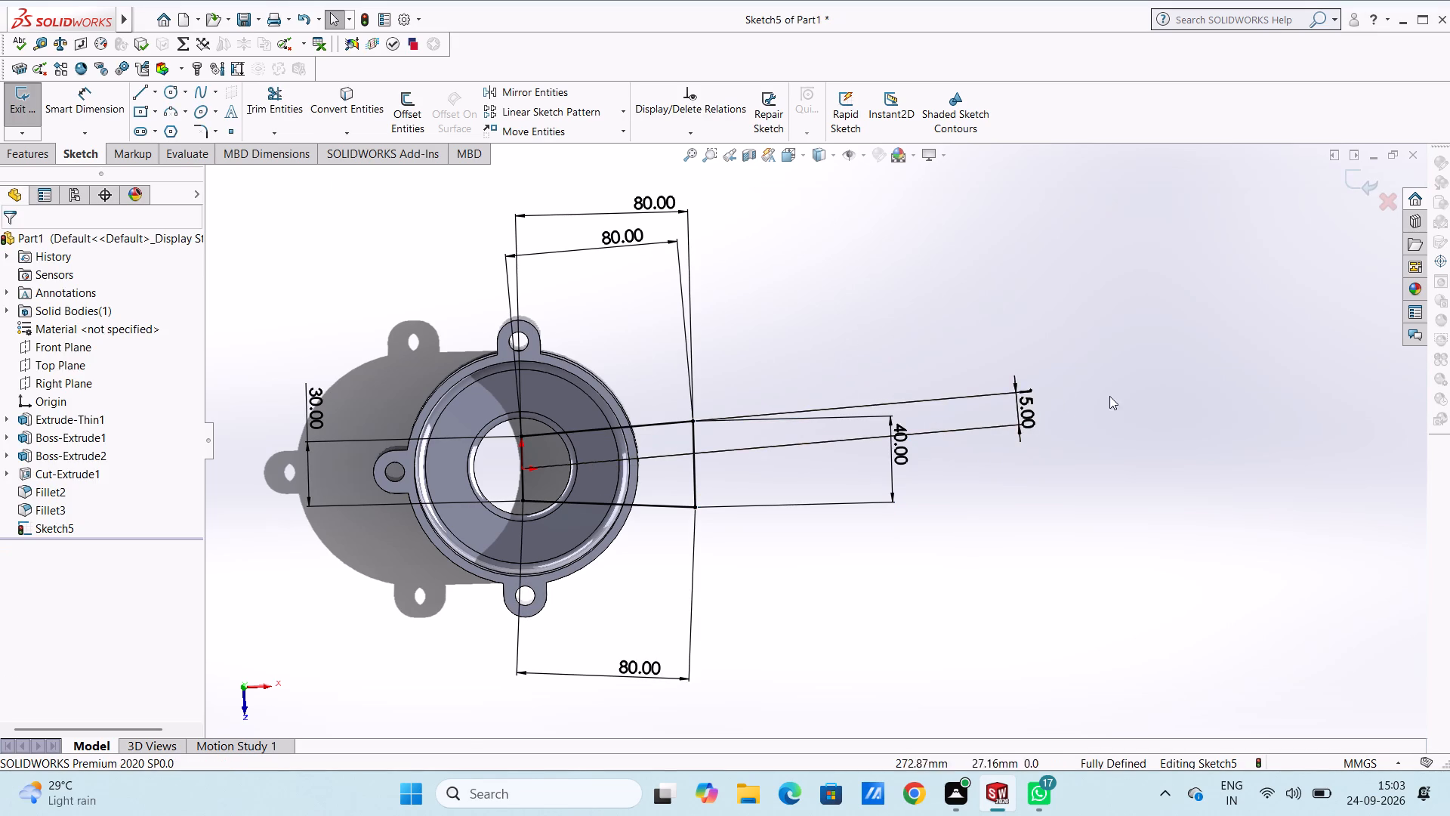
Set the distance from the origin to the profile's upper edge to 20 mm.
double_click(1025, 406)
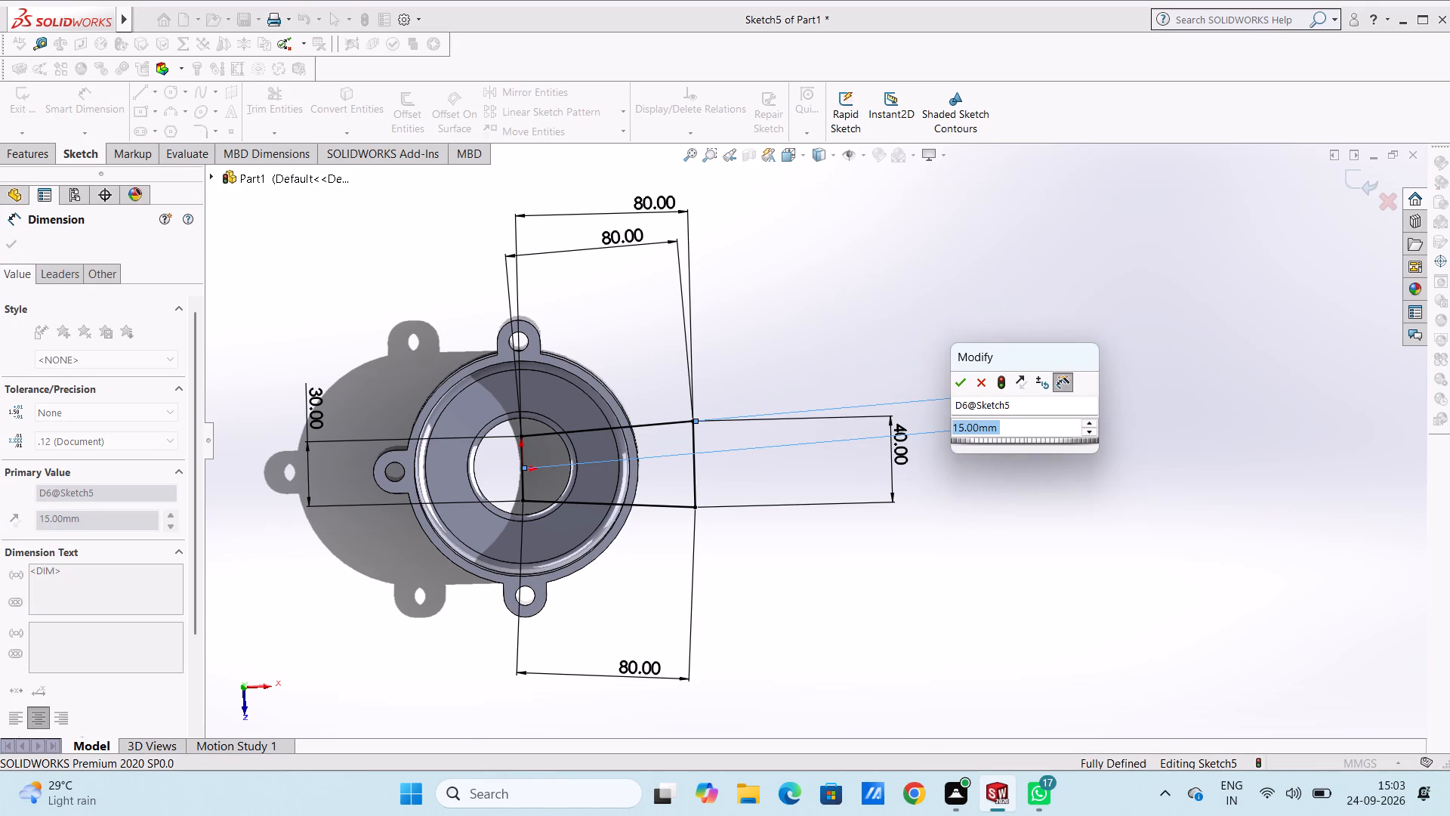
type("20")
key("Return")
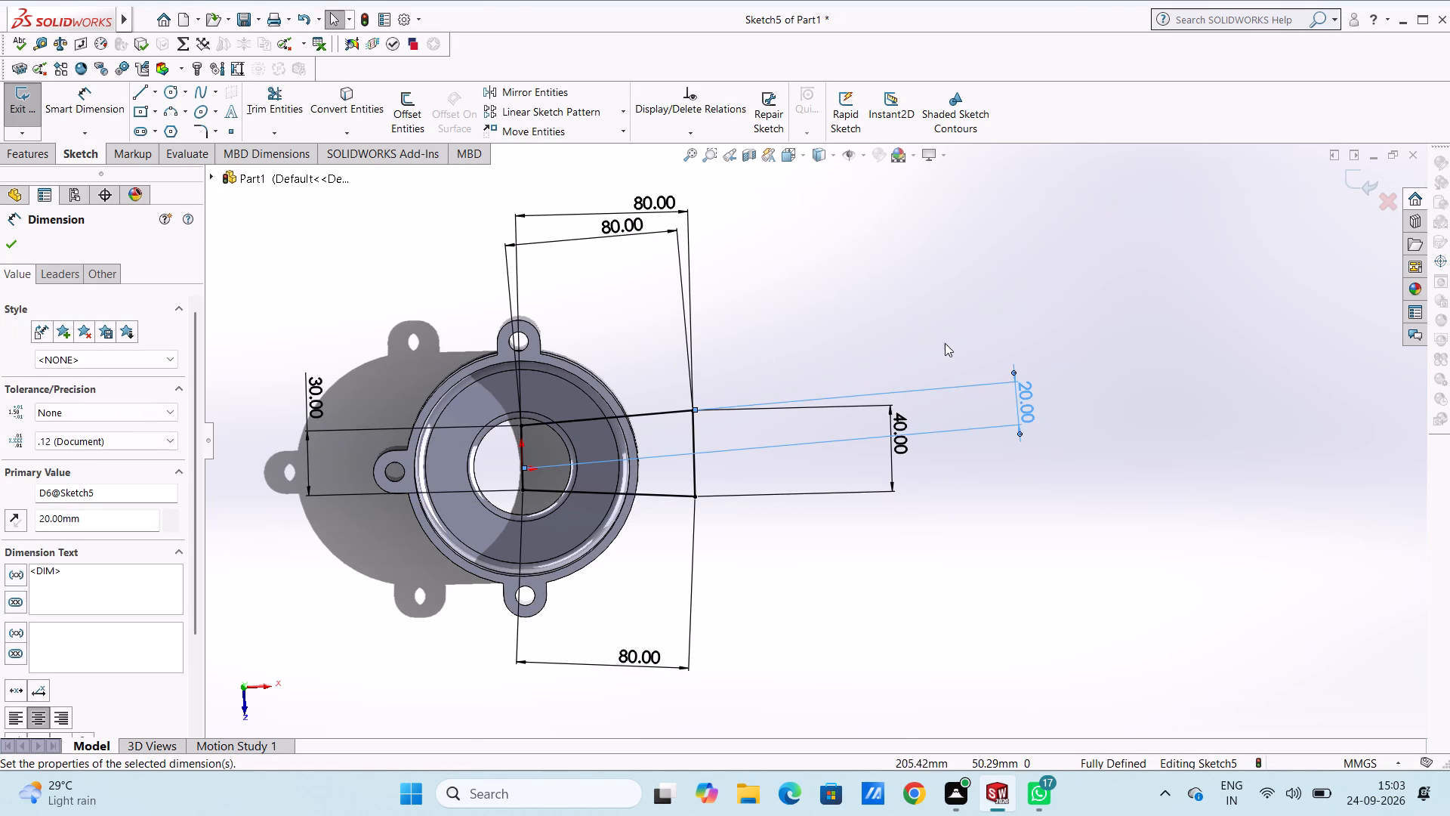
left_click(945, 342)
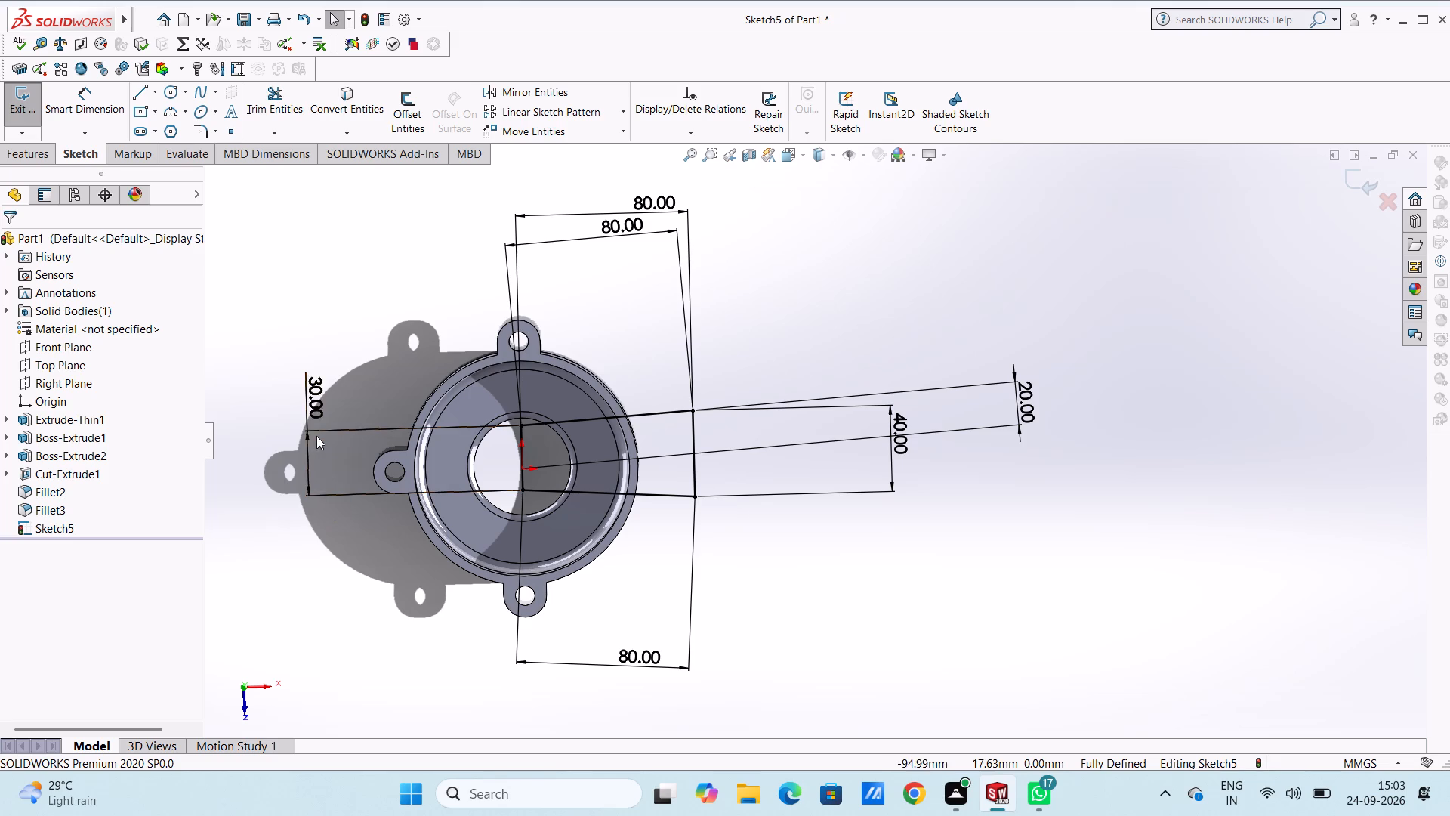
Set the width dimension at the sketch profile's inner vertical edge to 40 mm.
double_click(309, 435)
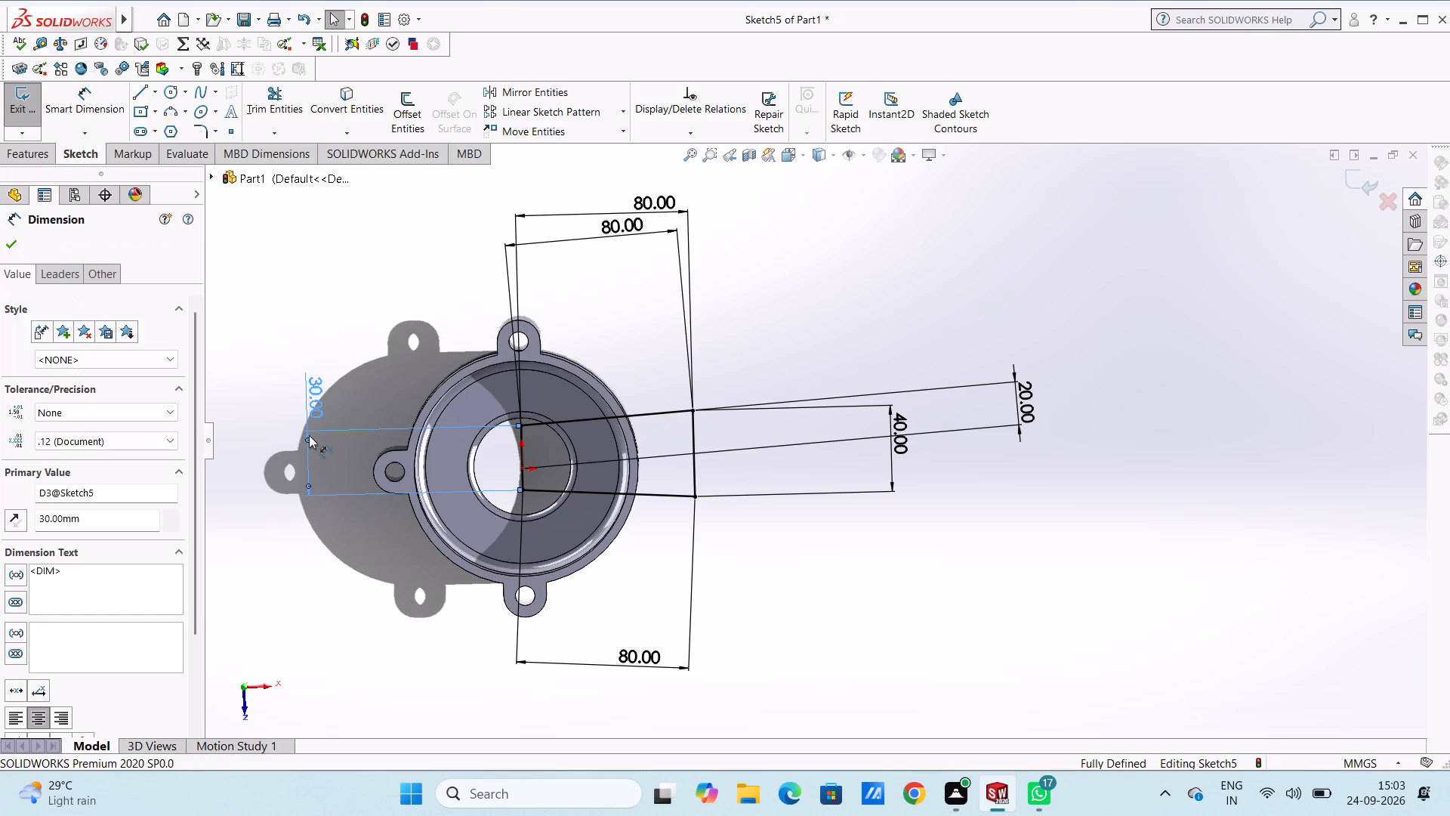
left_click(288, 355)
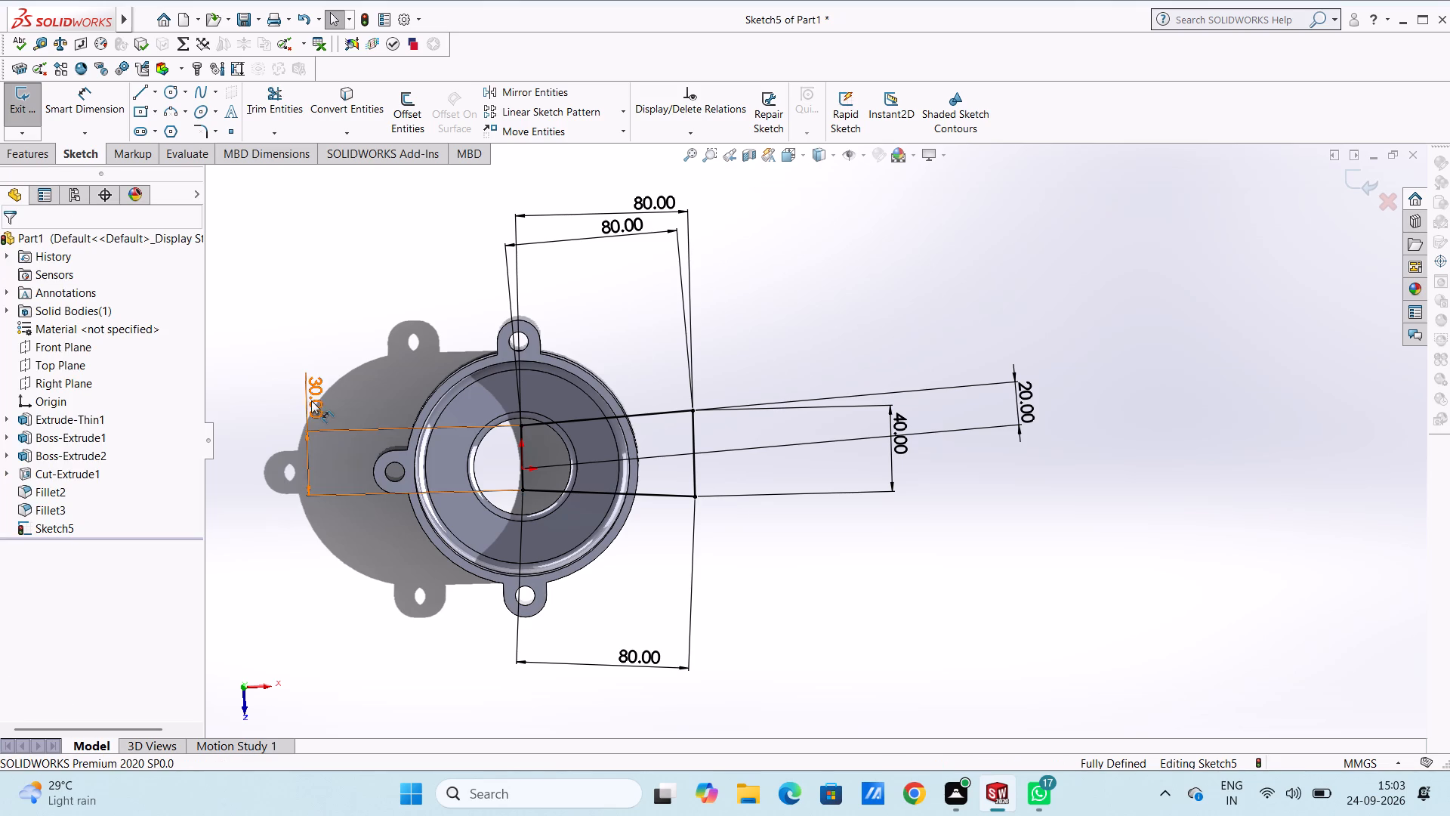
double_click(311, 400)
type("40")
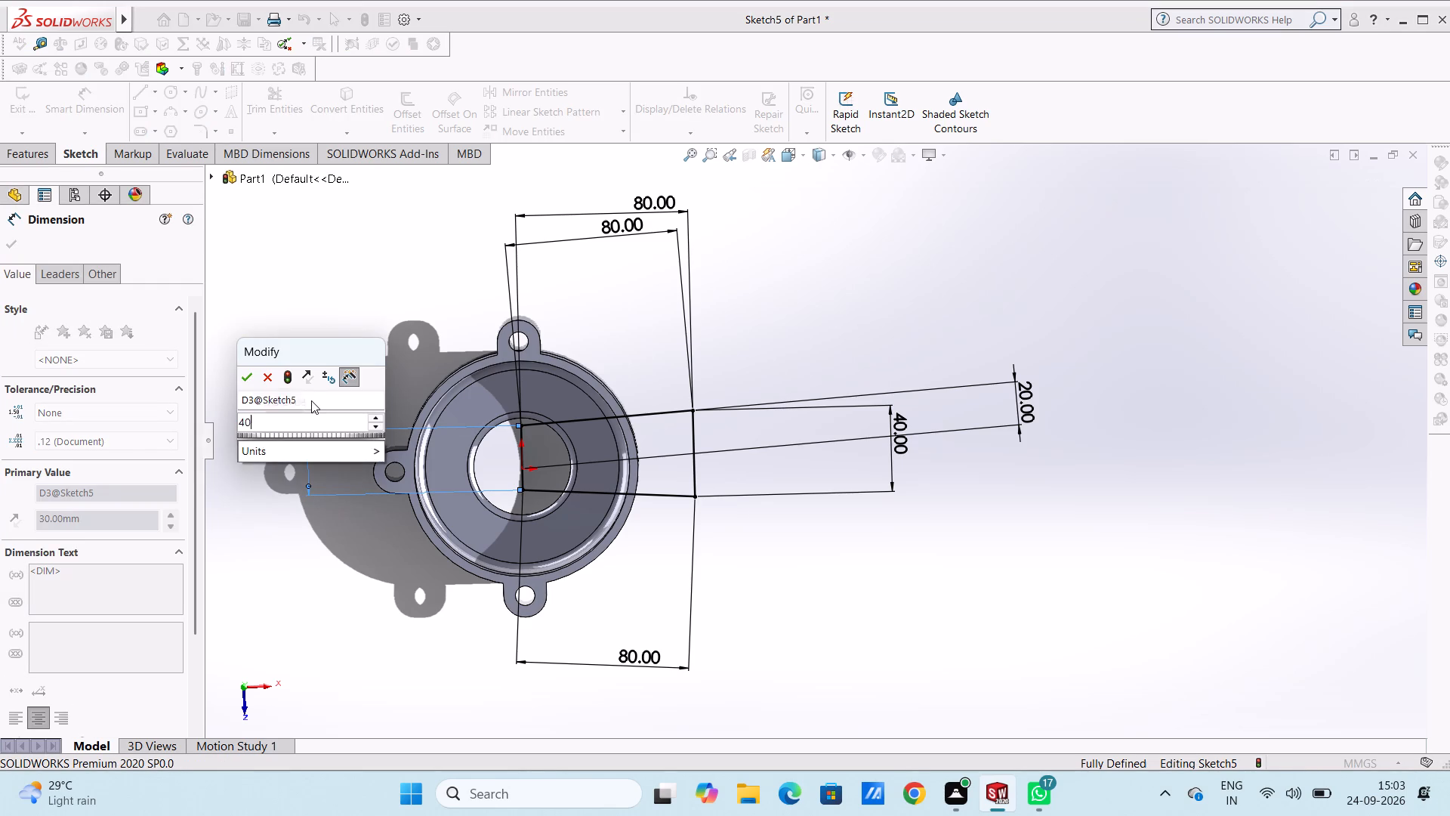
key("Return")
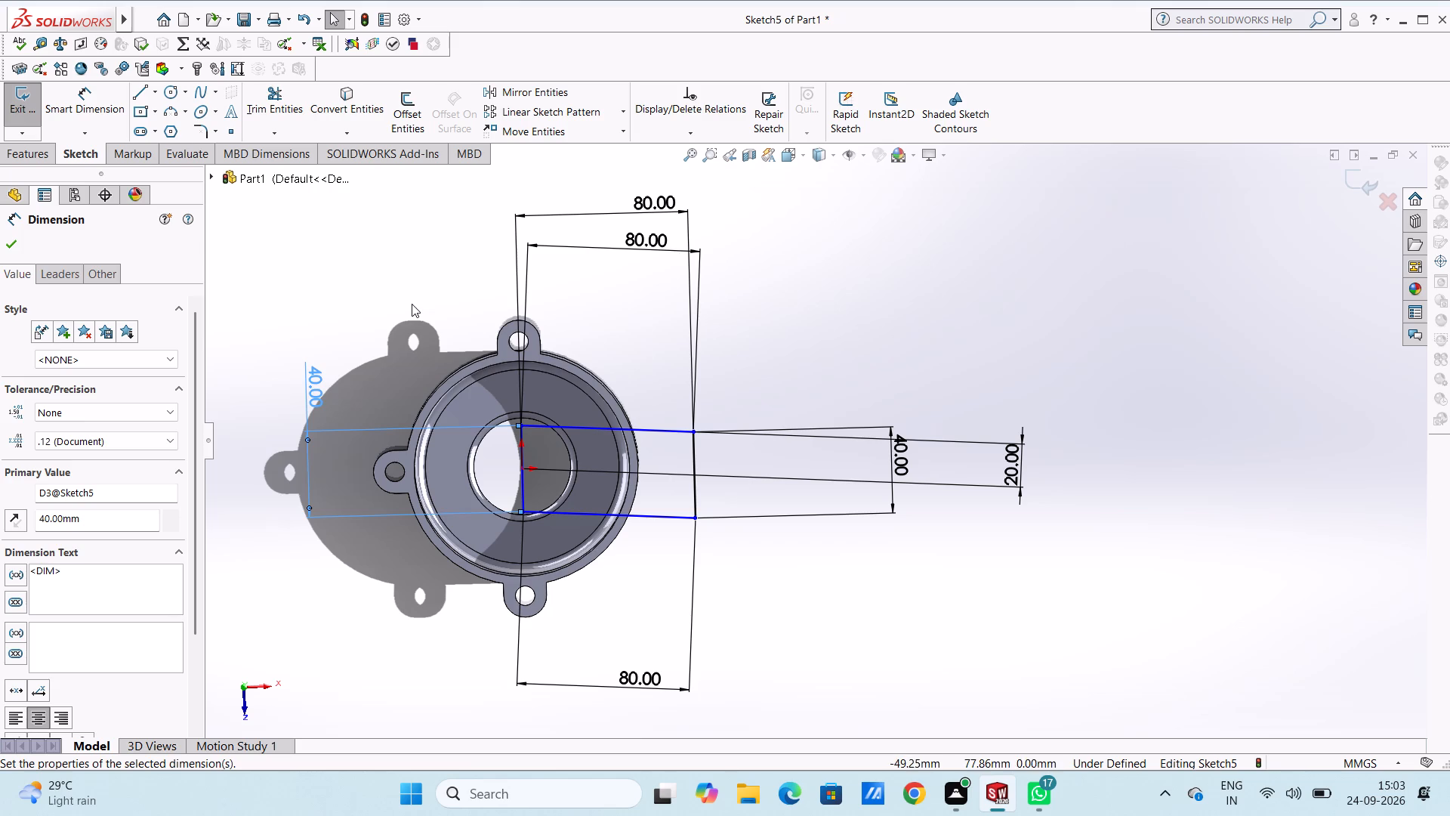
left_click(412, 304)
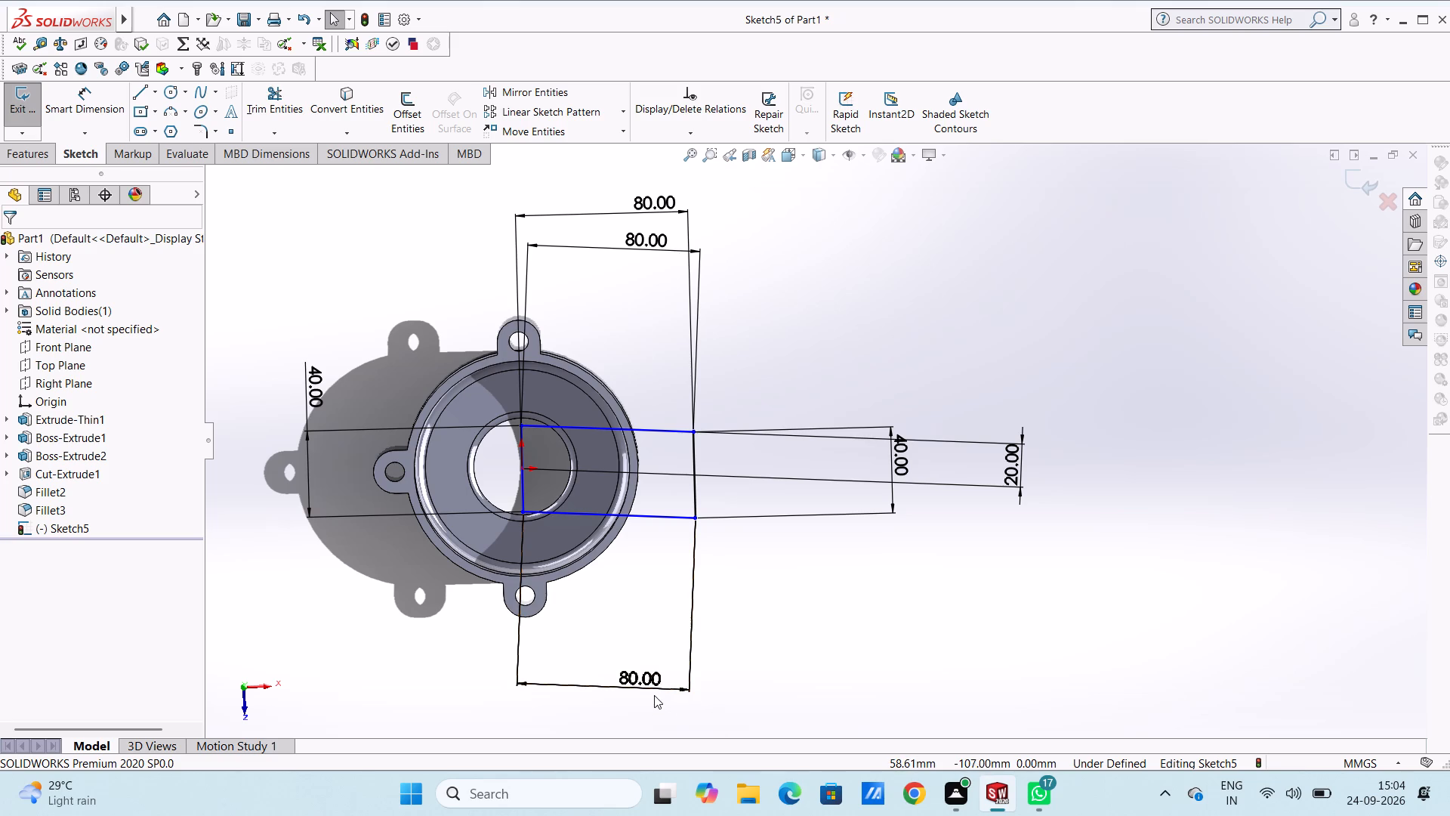
Undo the rectangle sketch's recent 40 mm and 20 mm edits and its added upper-edge and extra 80 mm dimensions.
key("ctrl+z")
key("ctrl+z")
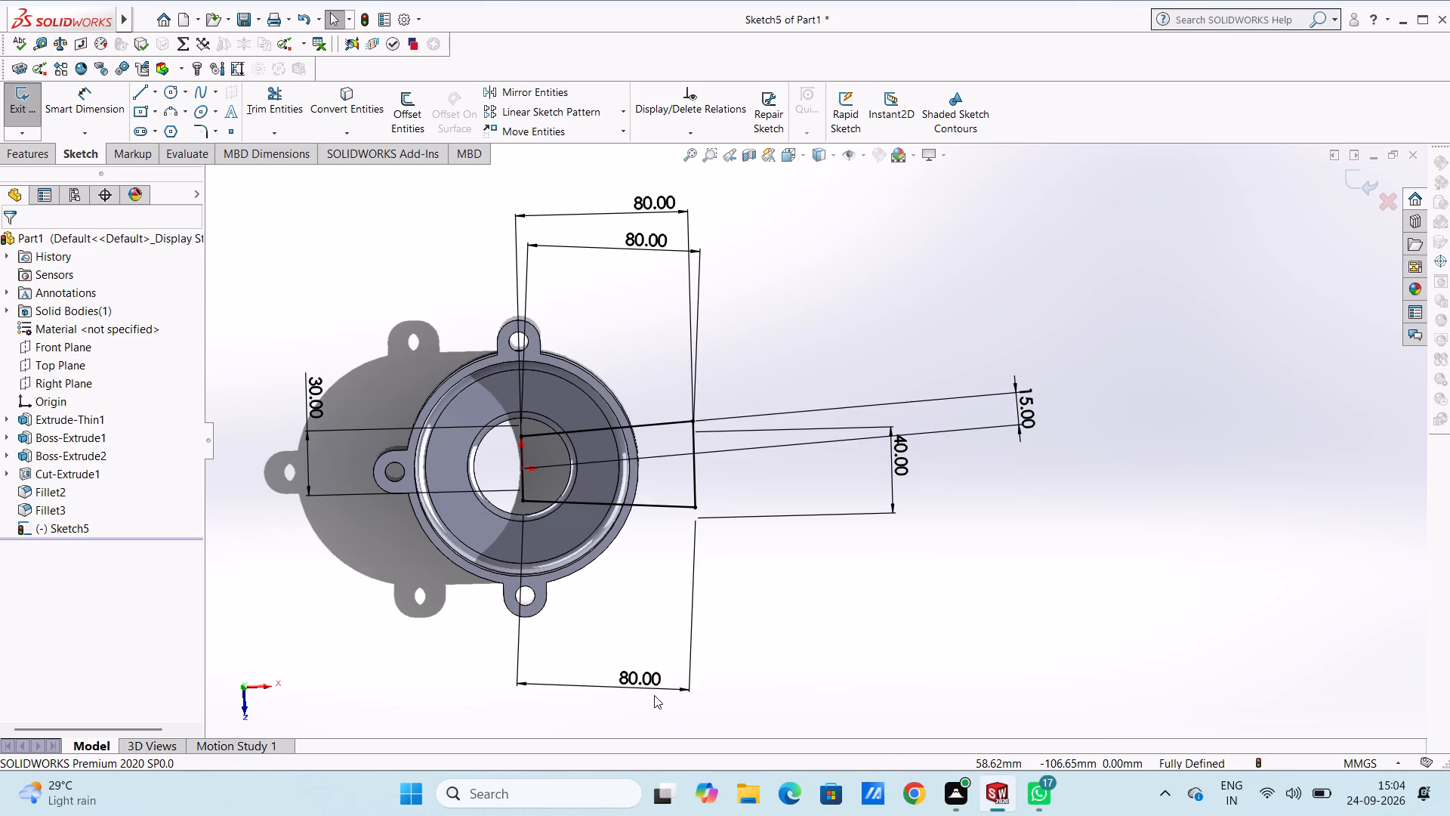
key("ctrl+z")
key("ctrl+z")
key("ctrl+z")
key("ctrl+z")
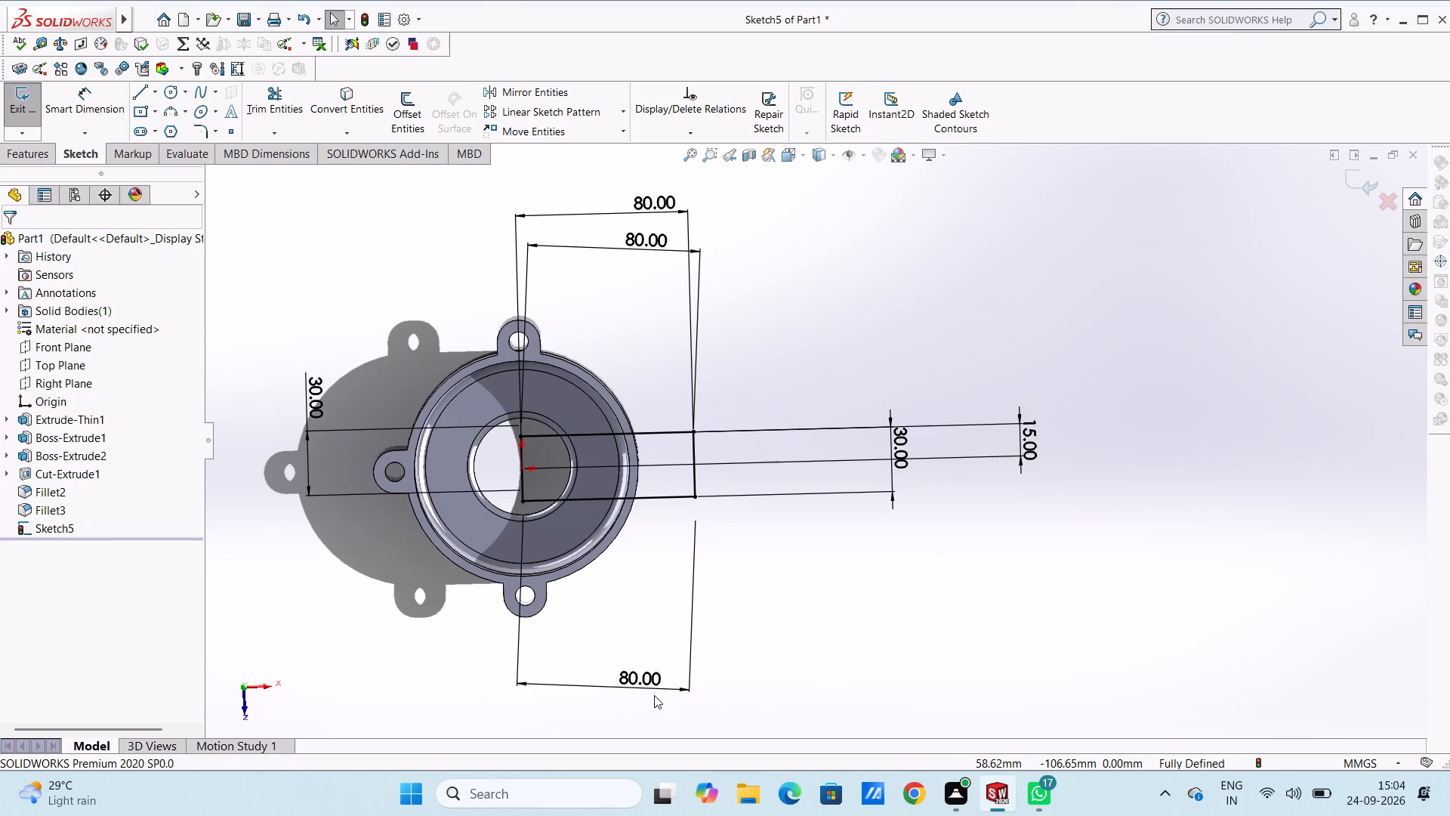
key("ctrl+z")
key("ctrl+z")
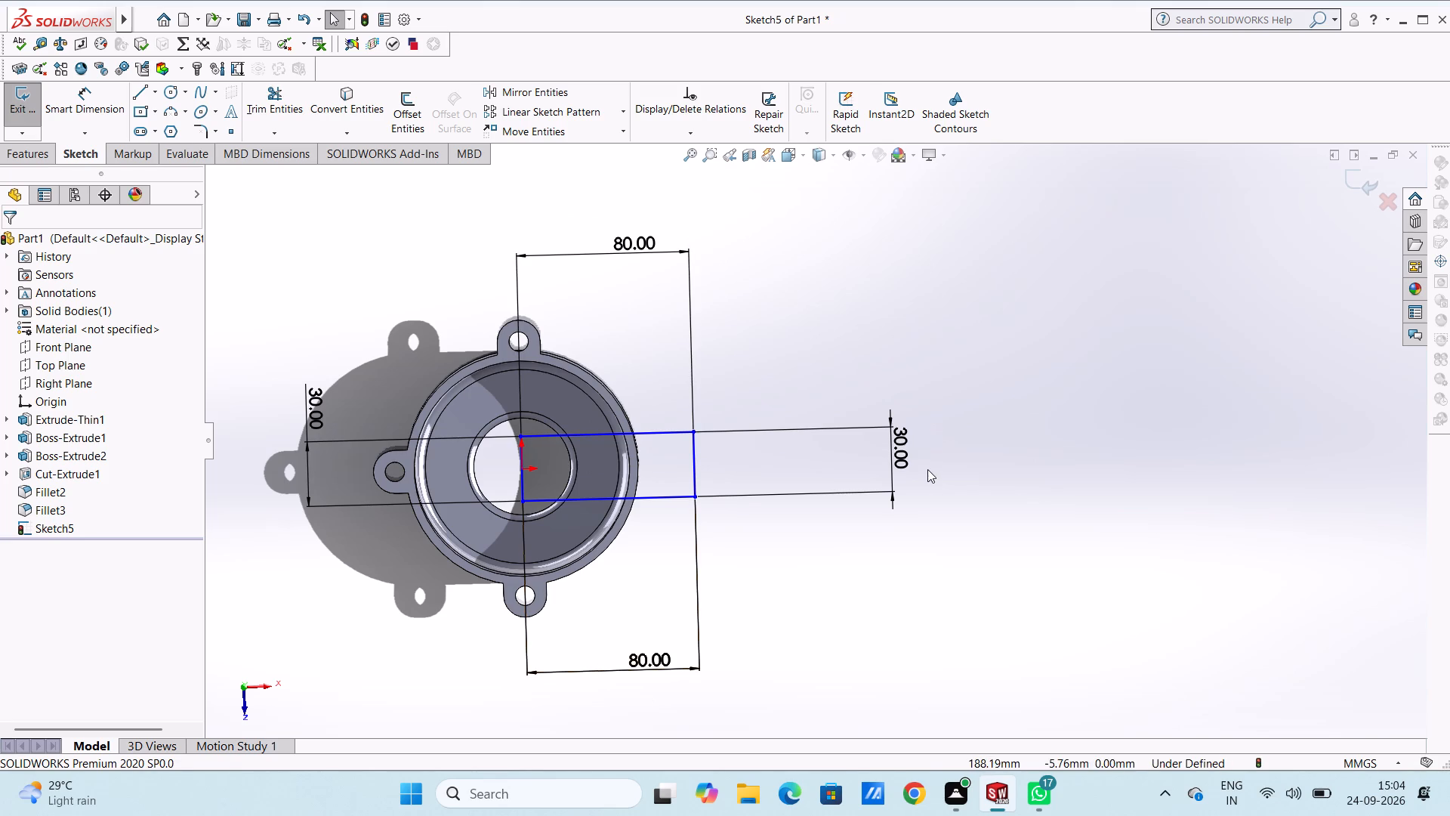
Delete the two 30 mm width dimensions from the rectangle sketch.
left_click(896, 460)
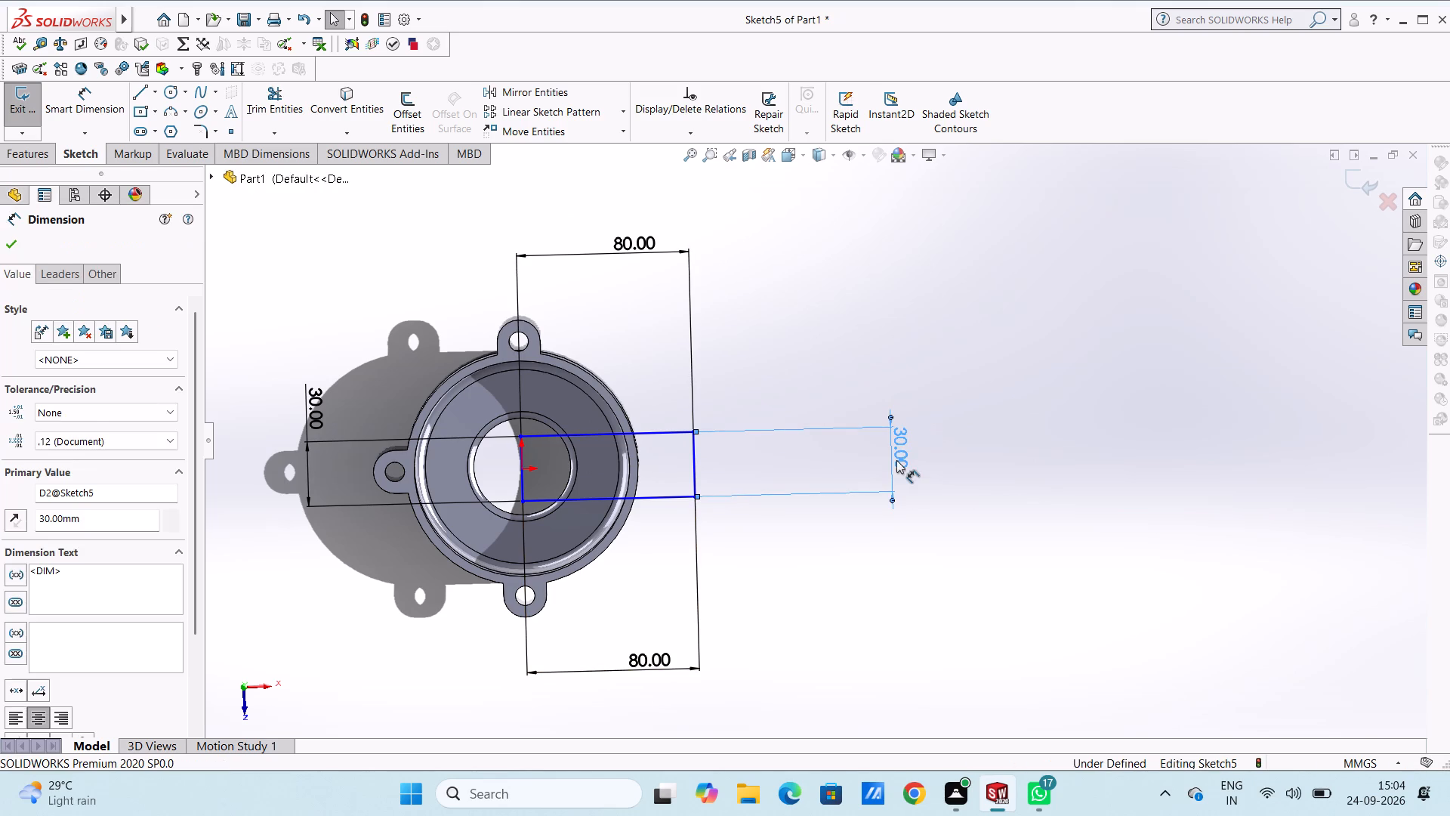
key("Delete")
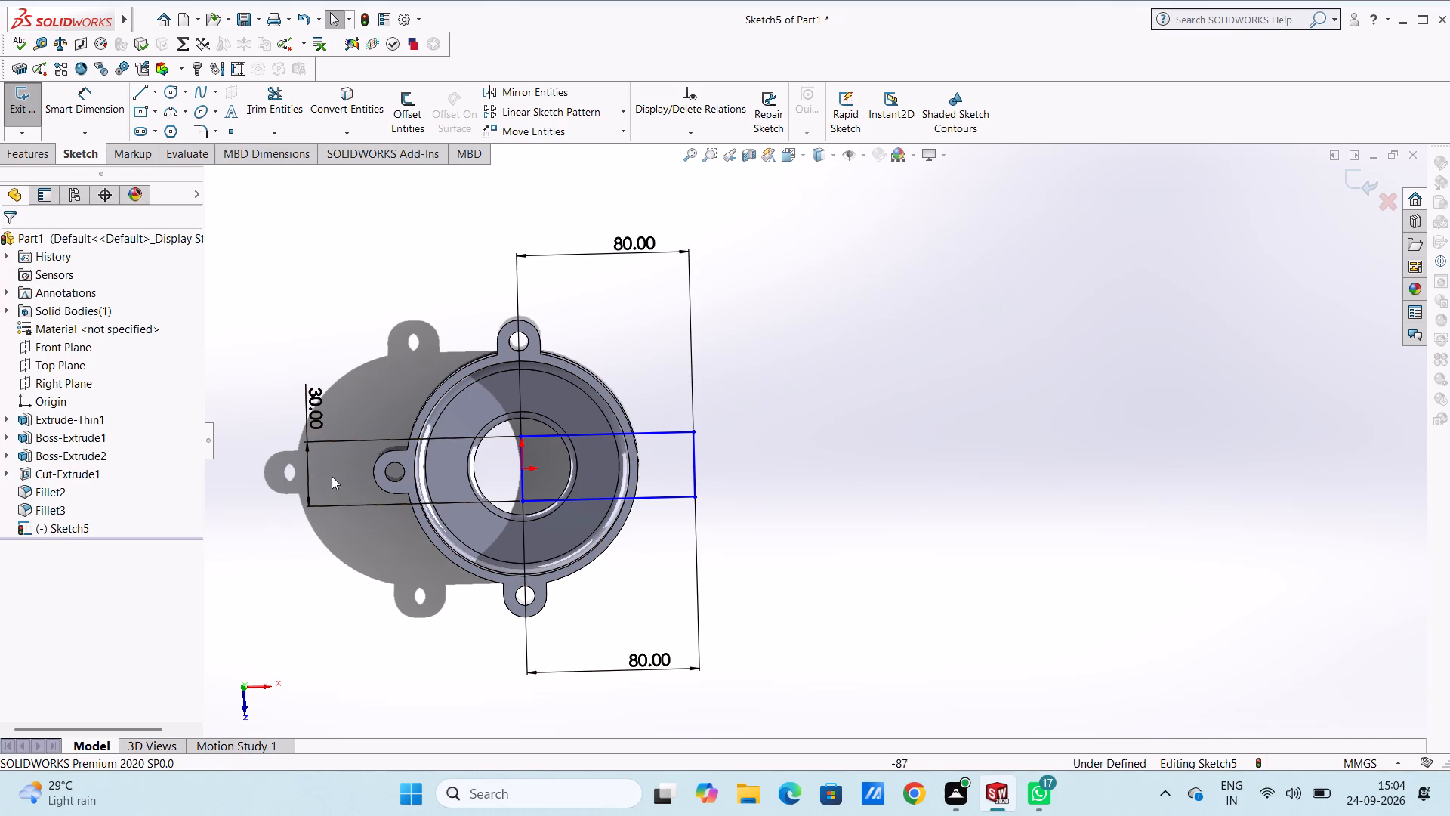
left_click(304, 453)
key("Delete")
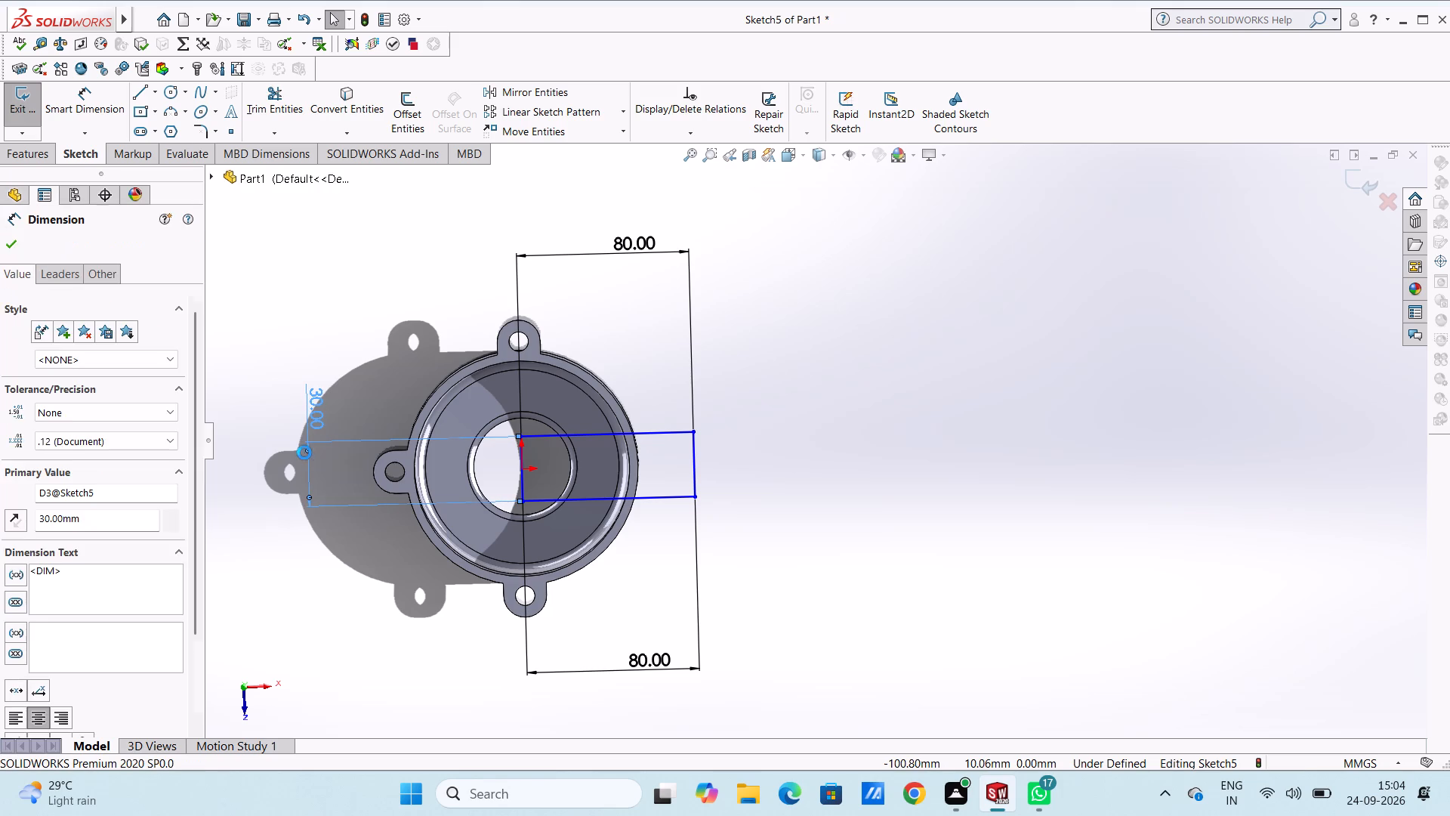
Dimension the distance from the origin to the rectangle's upper inner corner as 20 mm.
left_click(86, 100)
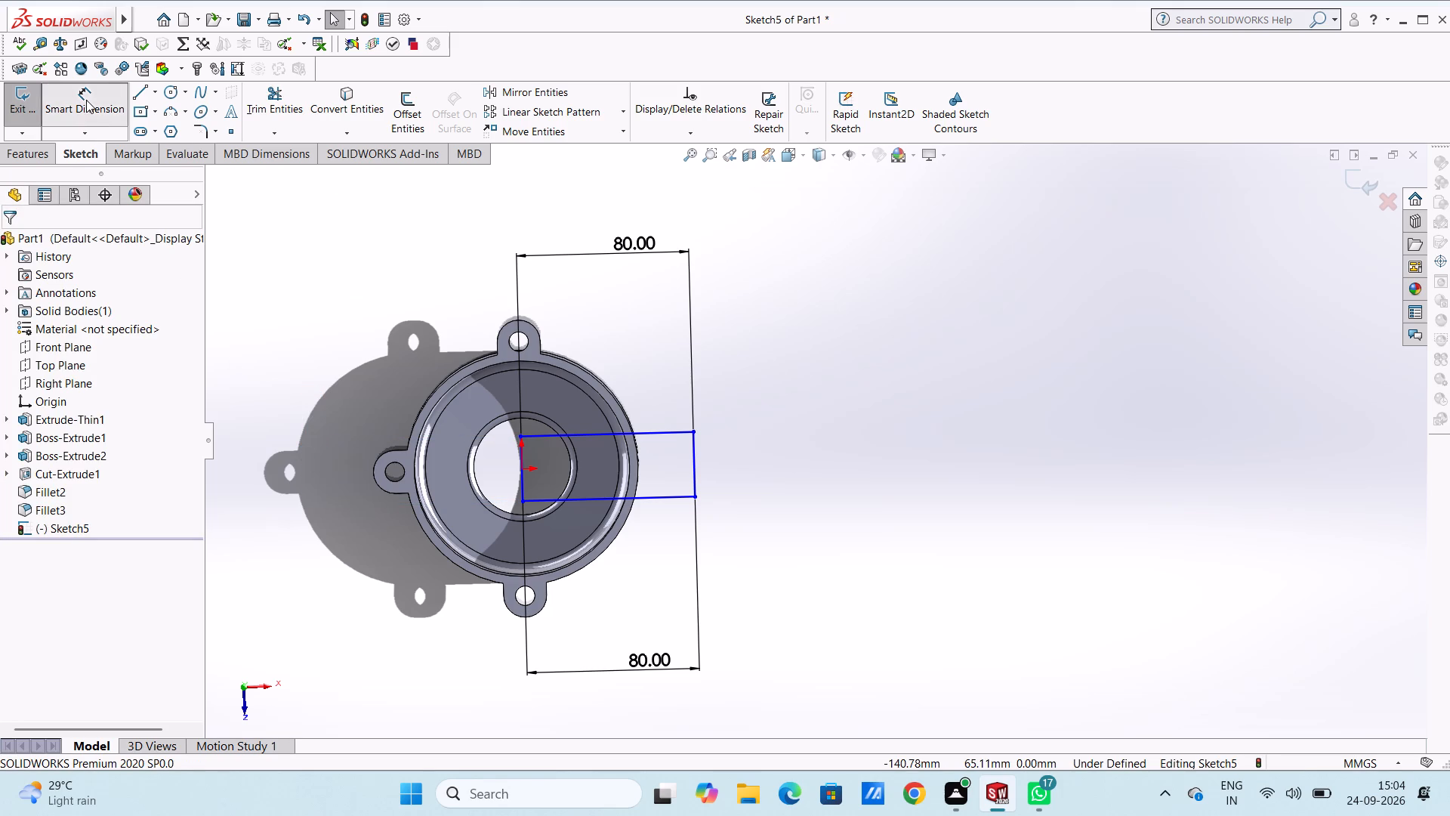
left_click(520, 434)
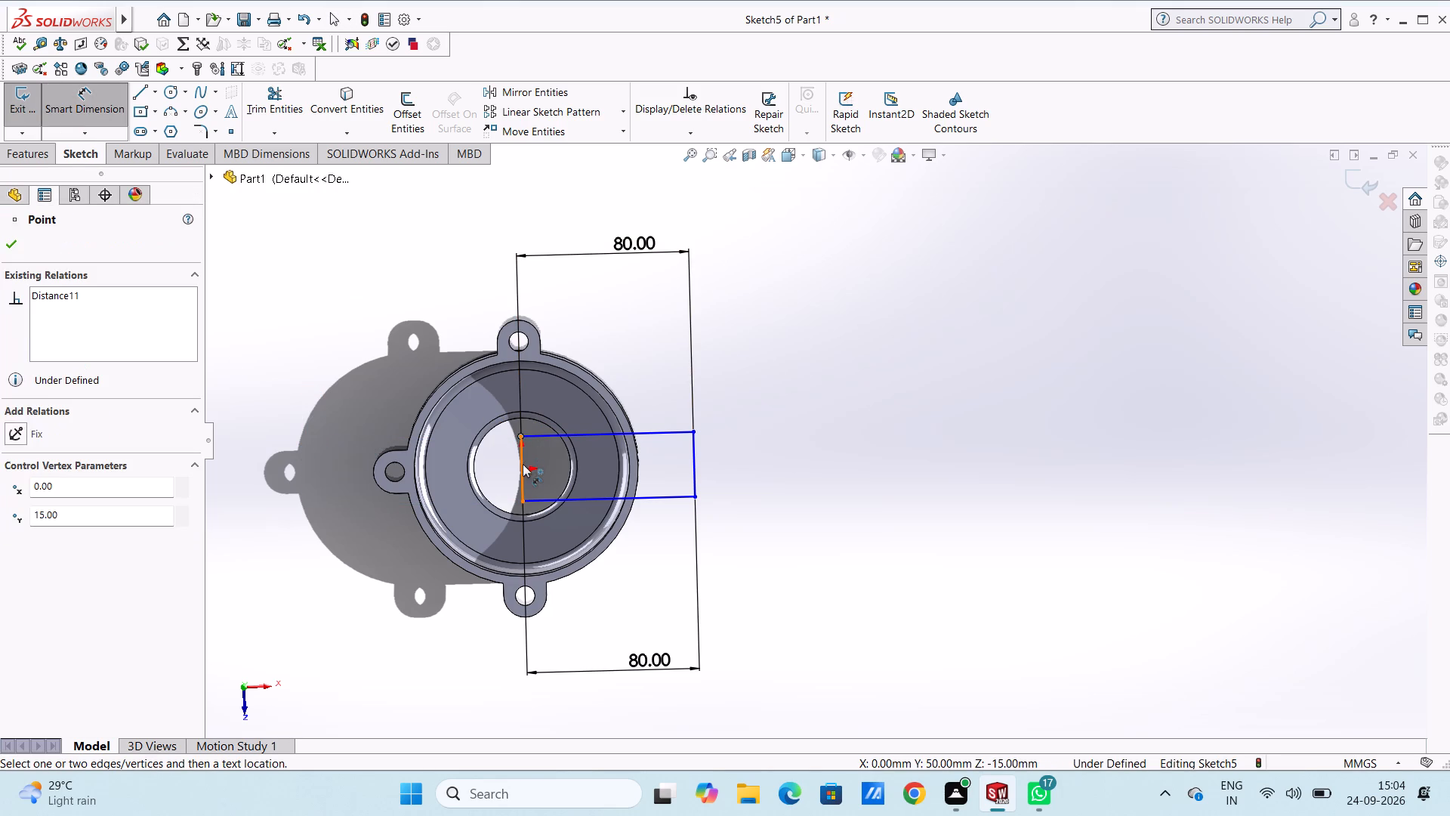
left_click(520, 465)
left_click(279, 472)
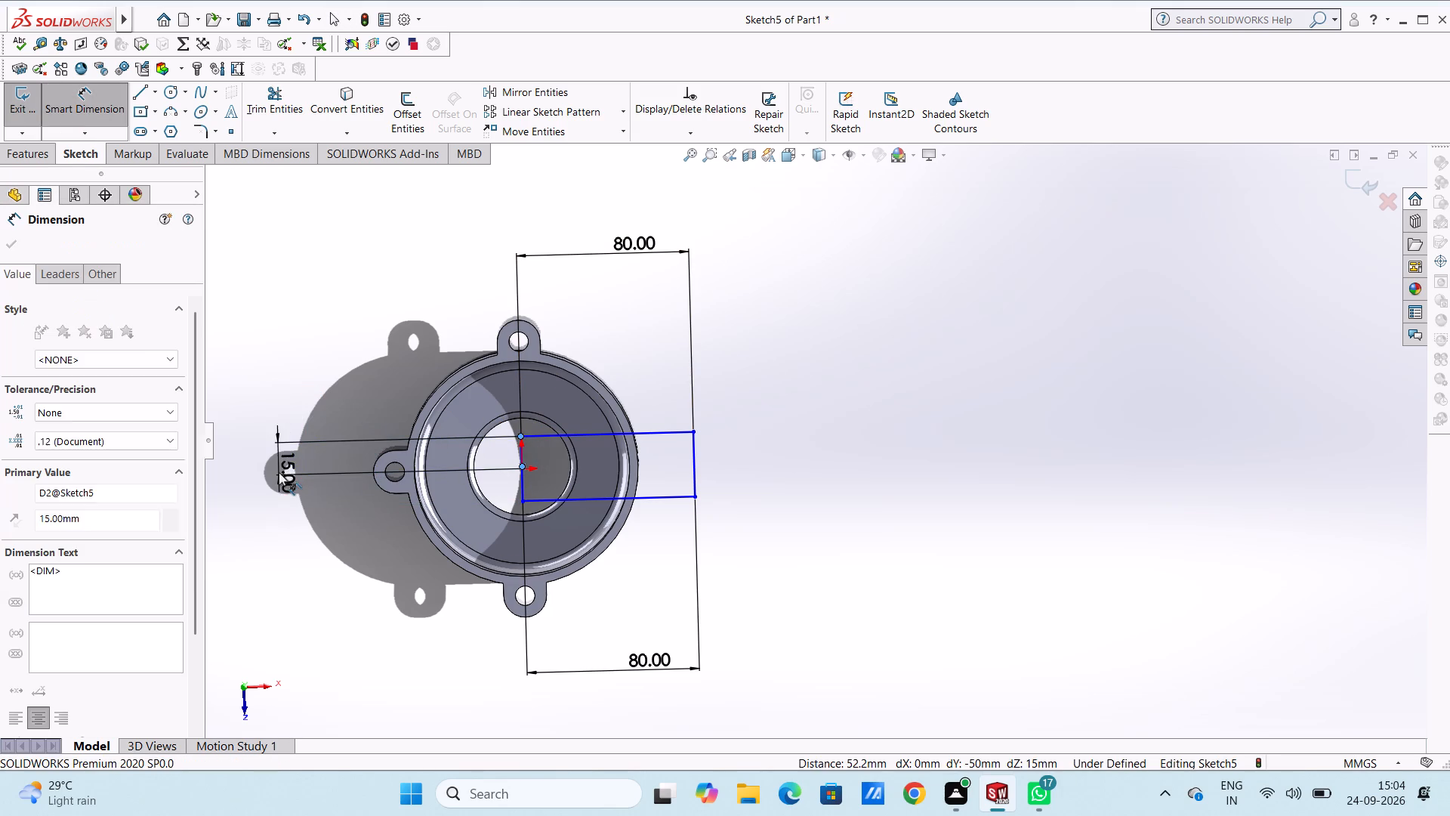
type("20")
key("Return")
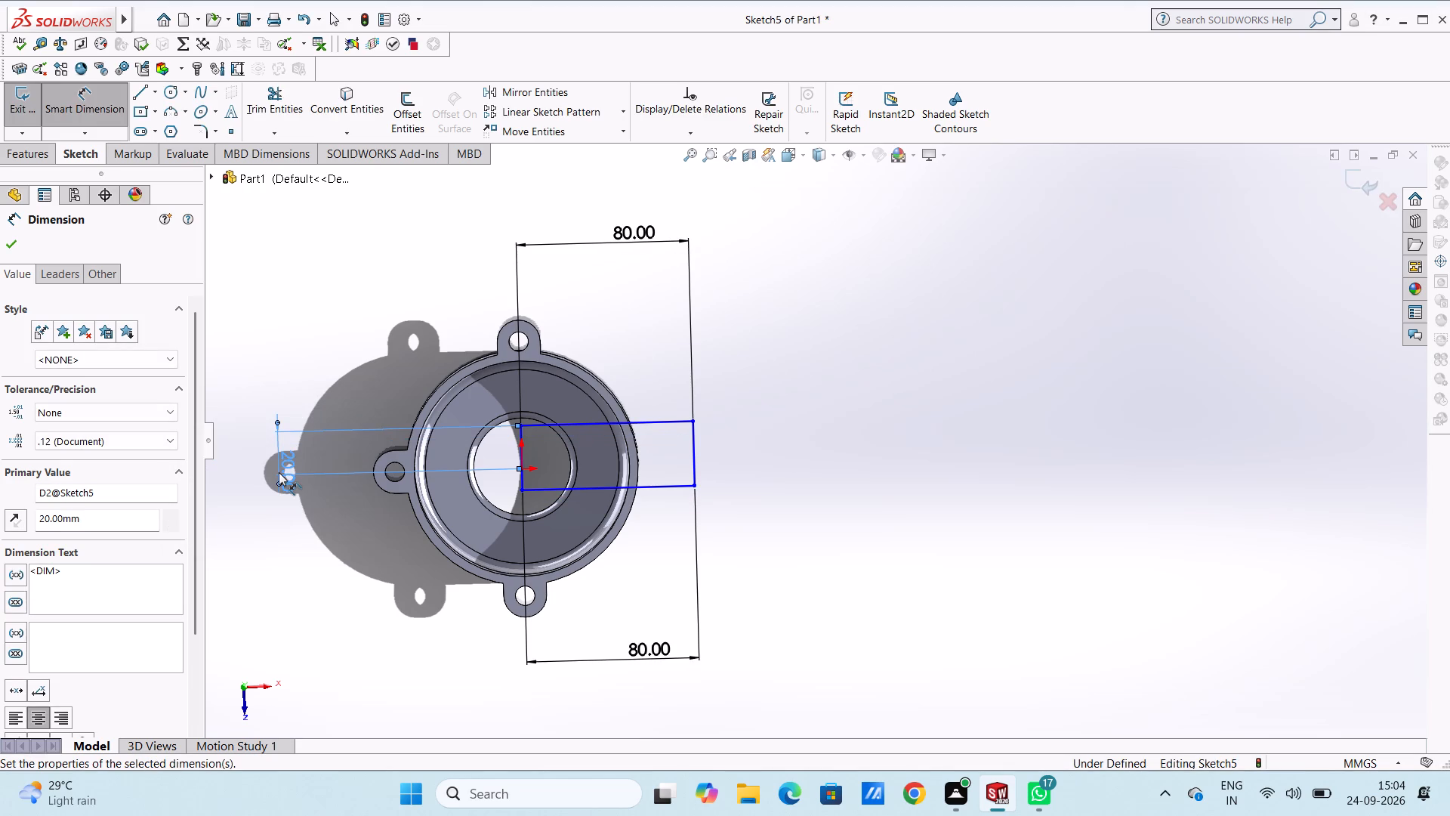
left_click(422, 335)
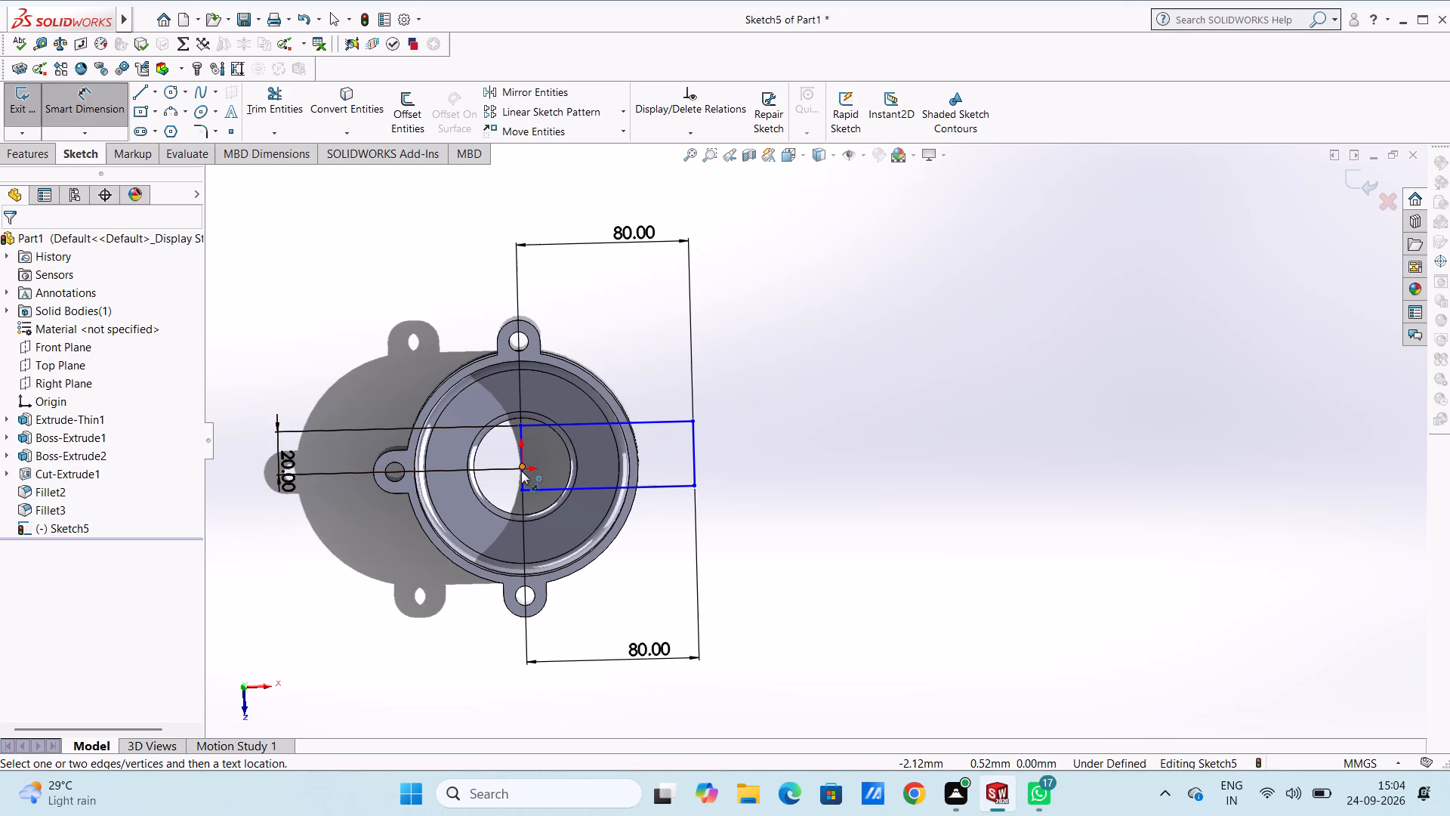
Dimension the distance from the origin to the rectangle's lower inner corner as 20 mm.
left_click(521, 471)
left_click(520, 493)
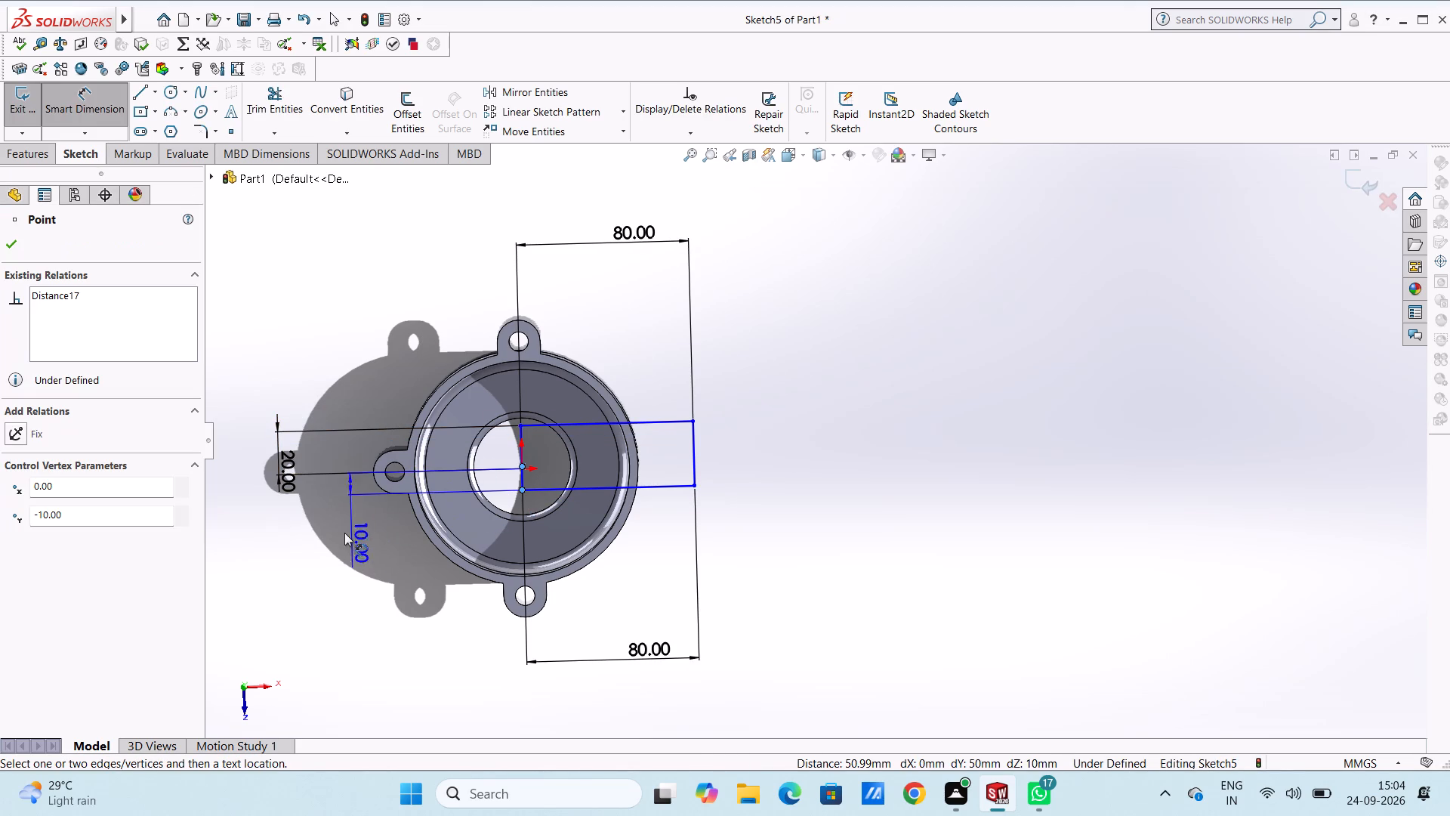
left_click(260, 488)
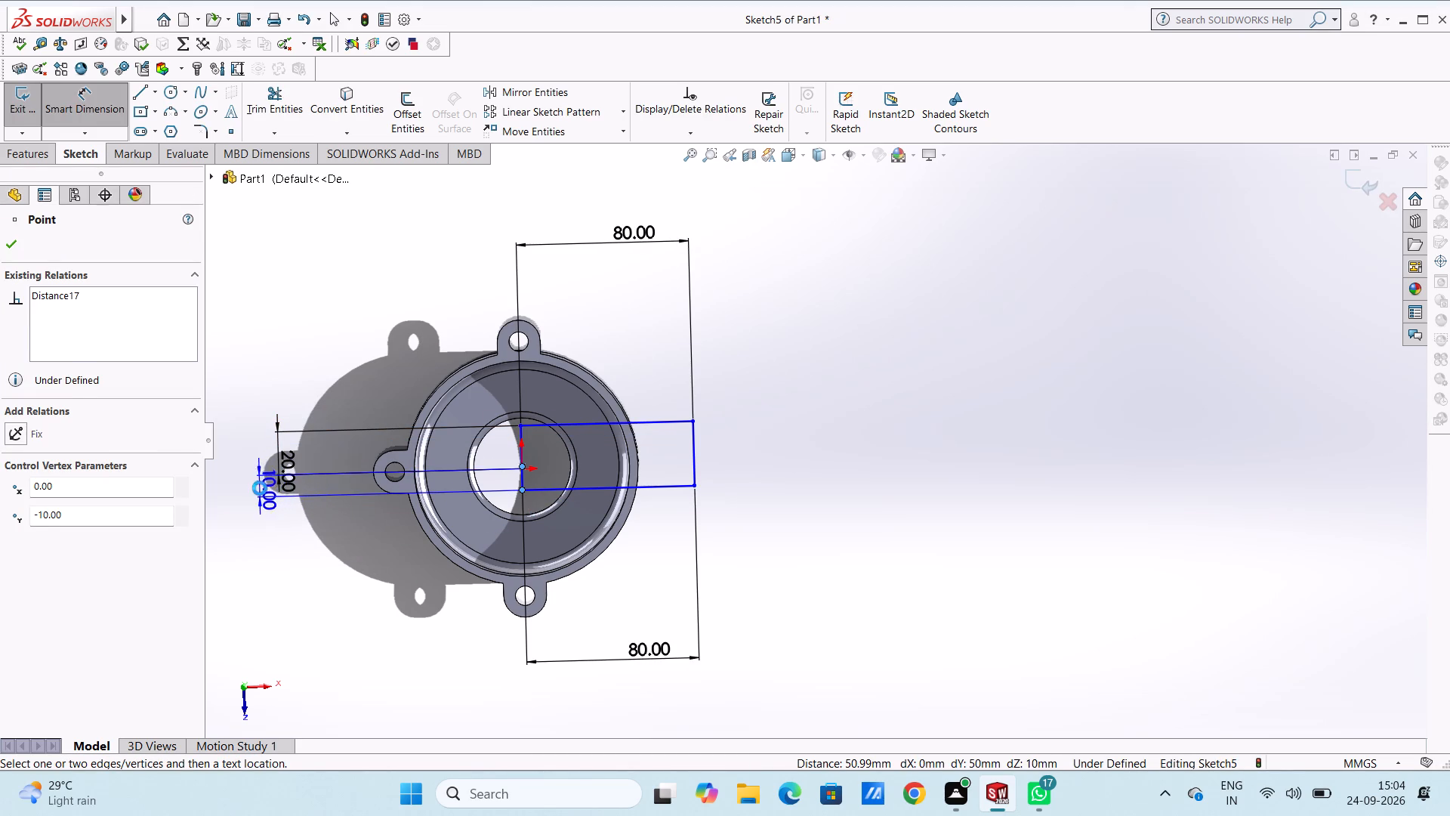
type("20")
key("Return")
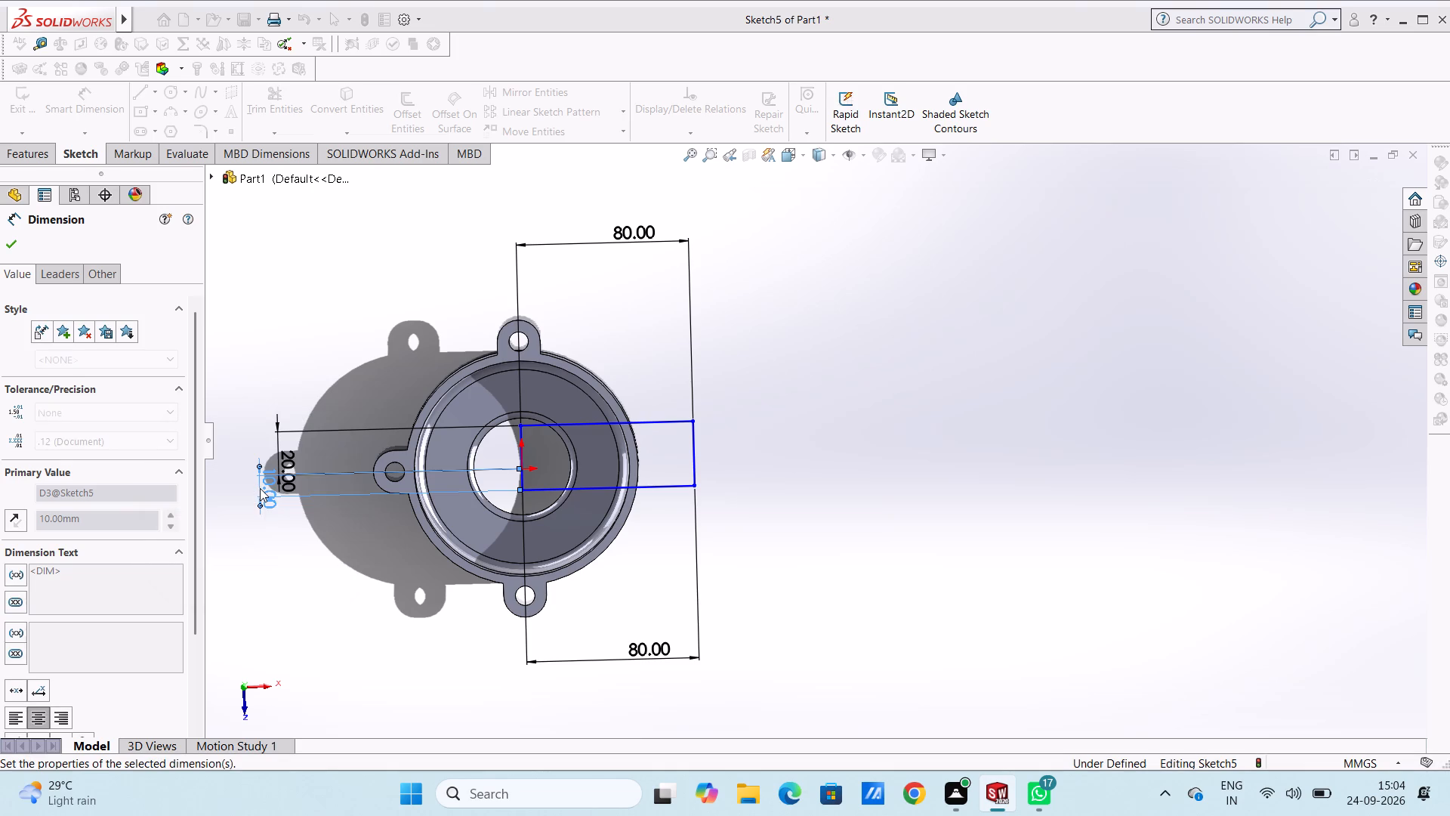
left_click(366, 326)
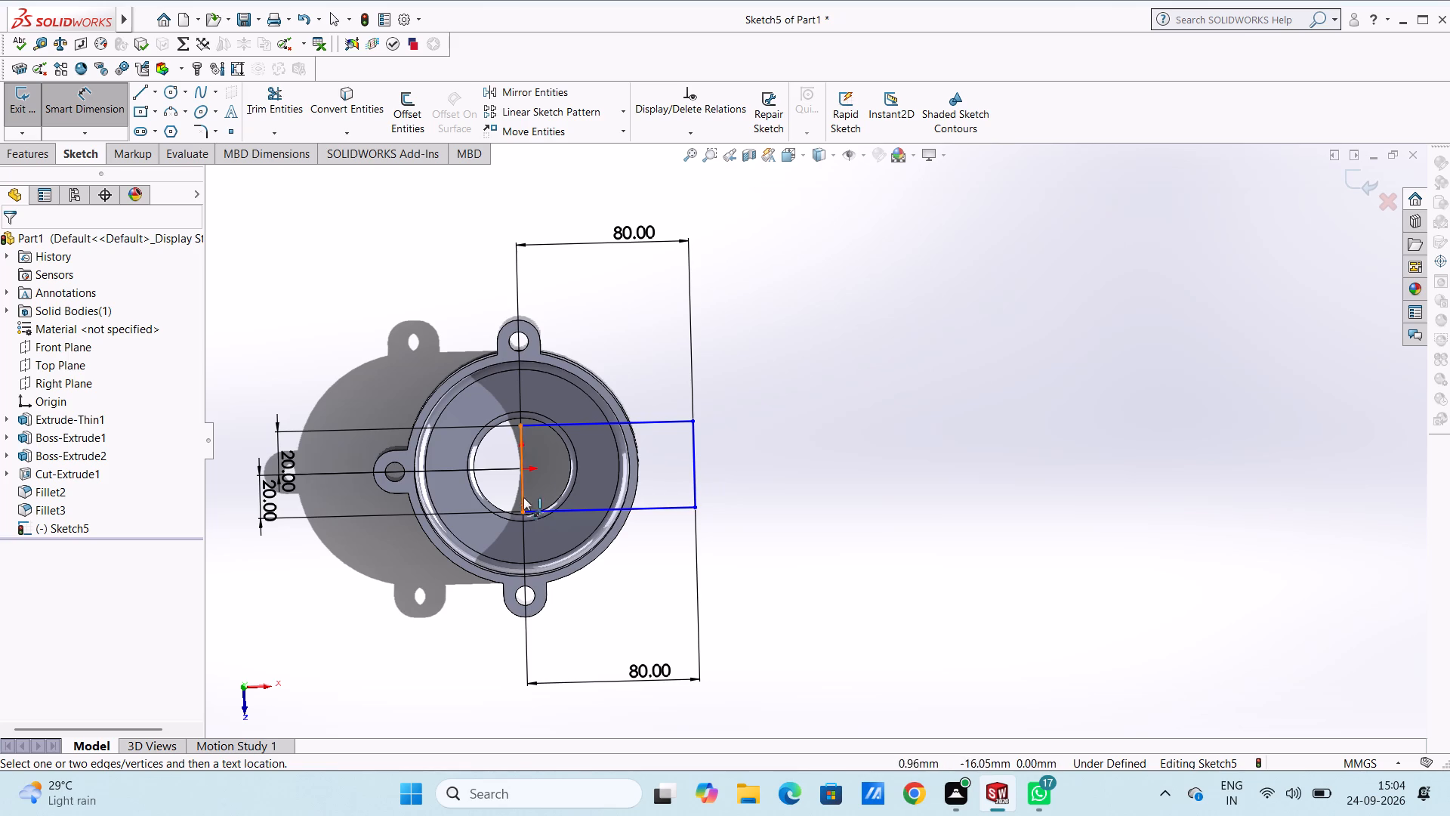
Dimension the rectangle's outer vertical edge at 40 mm.
left_click(696, 455)
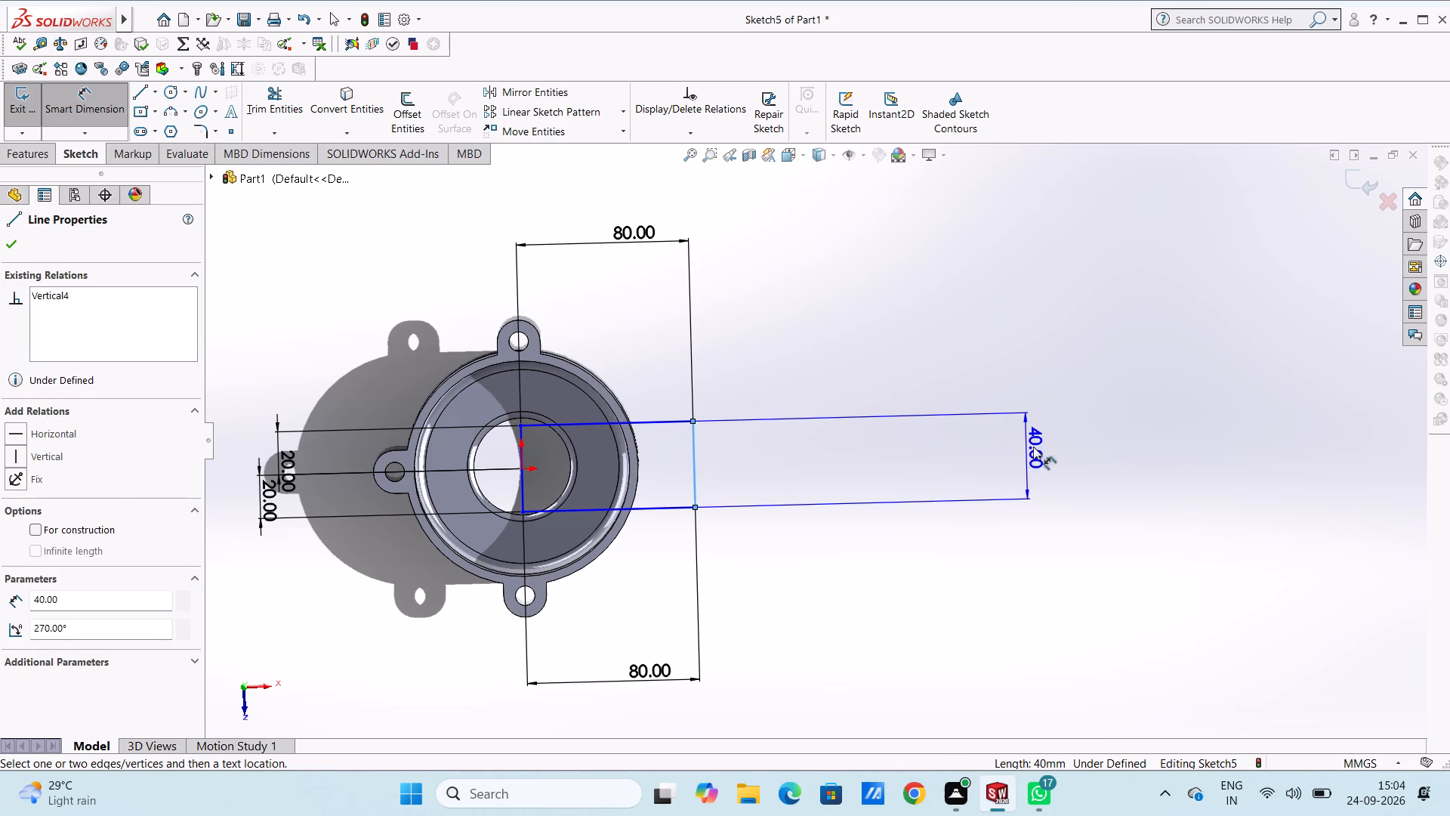
left_click(1051, 456)
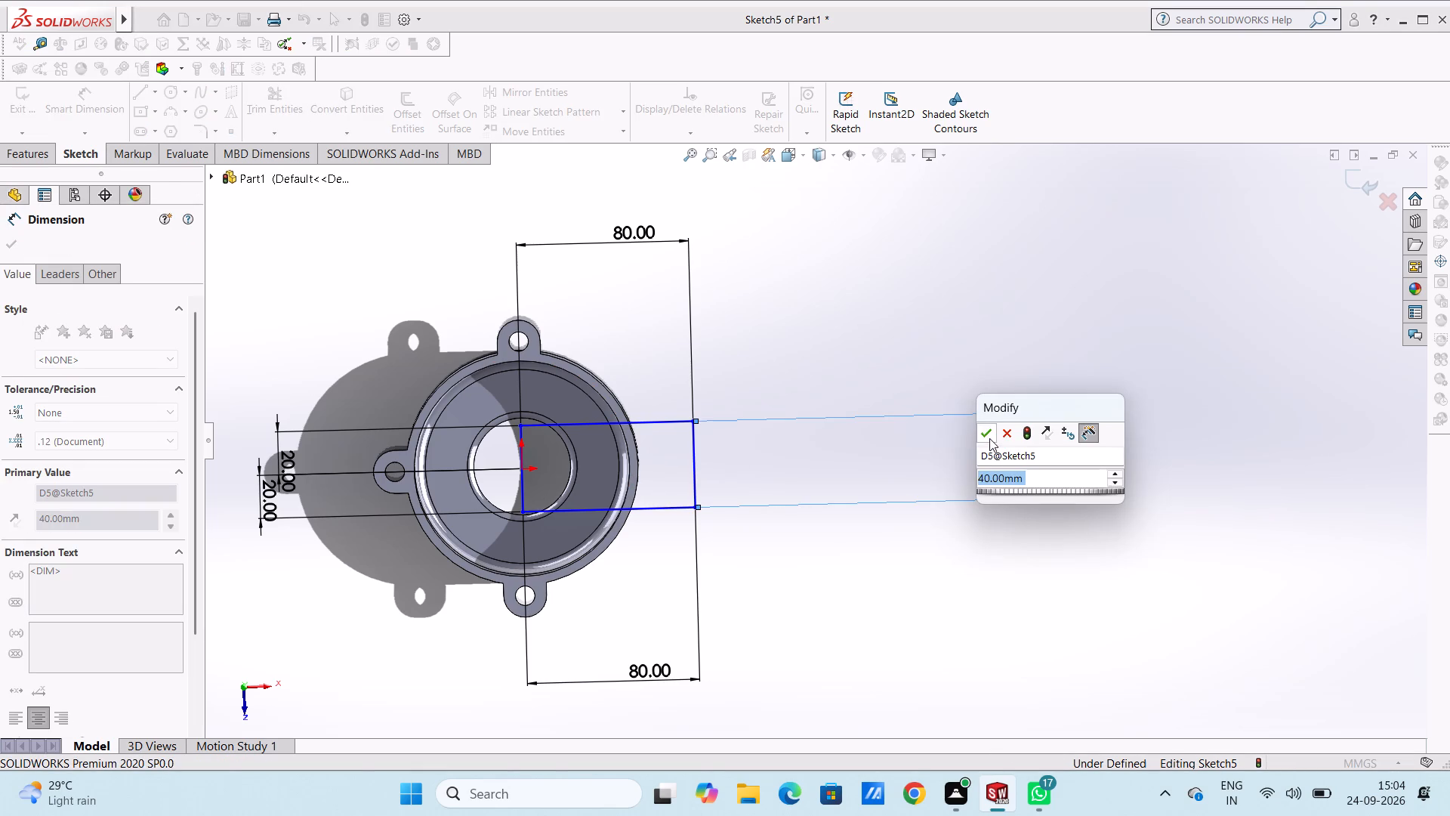
left_click(989, 438)
left_click(976, 375)
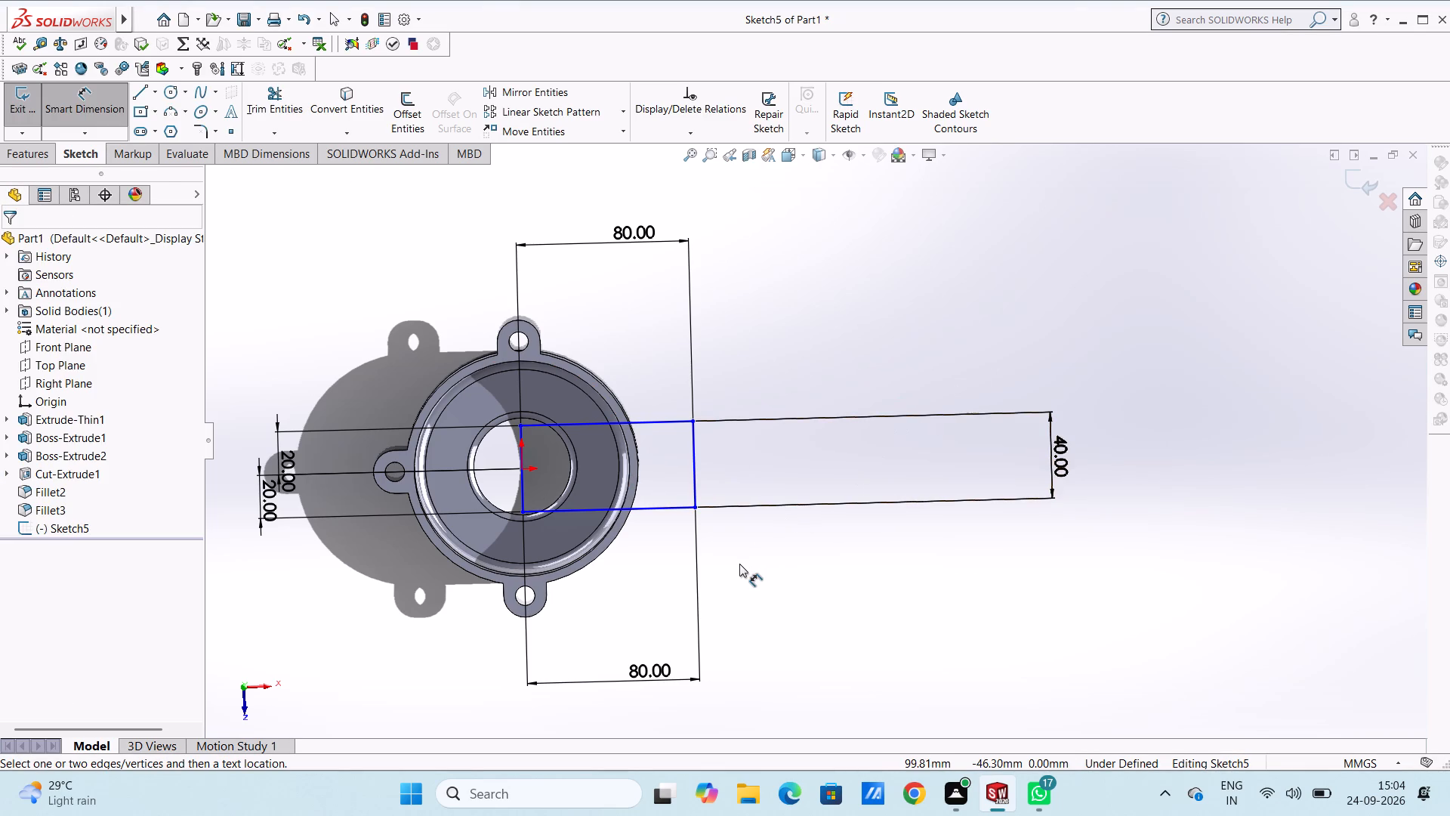
Dimension the distance from the origin to the rectangle's outer vertical edge as 80 mm.
scroll(739, 564, "up", 2)
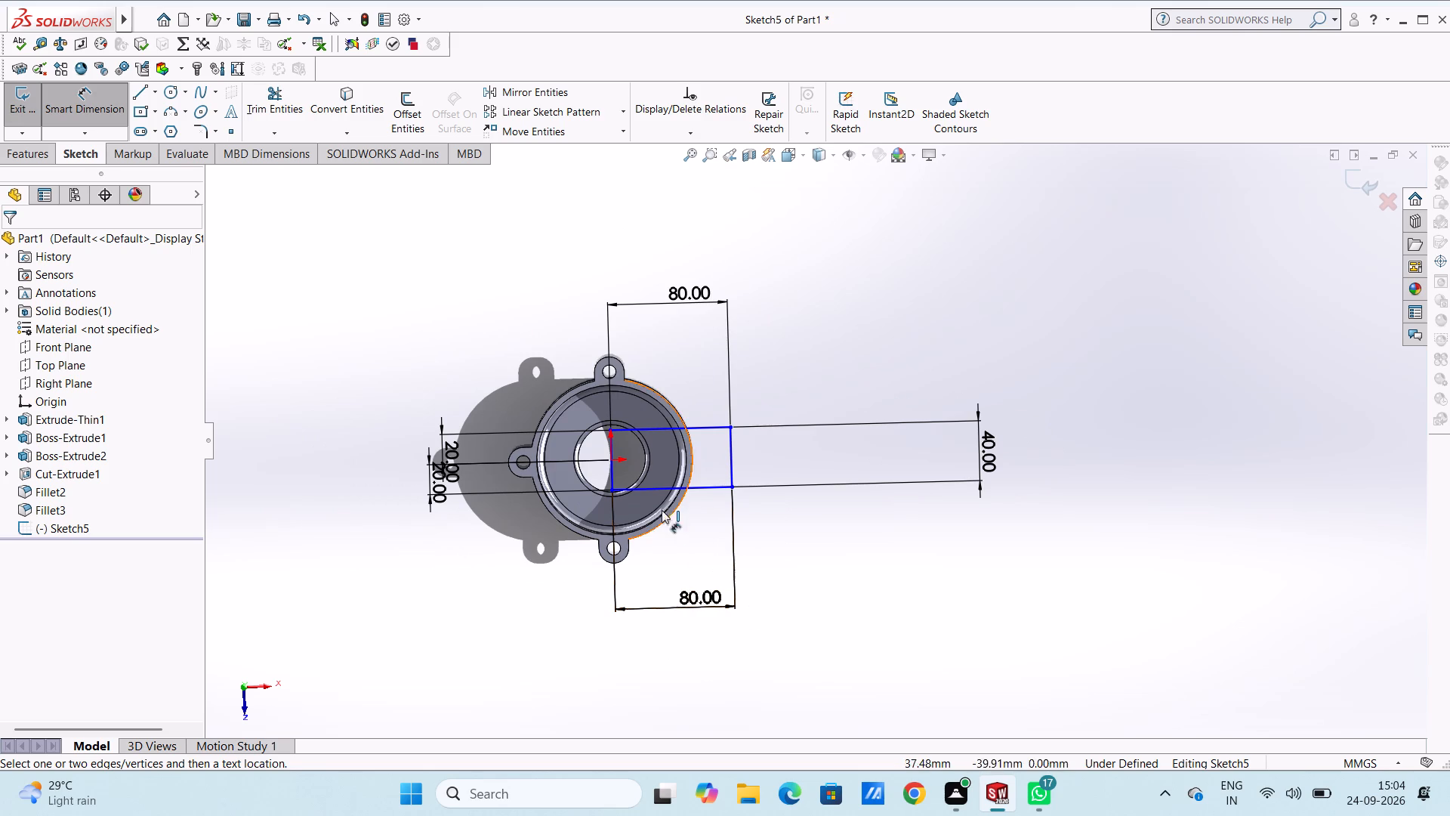
left_click(612, 460)
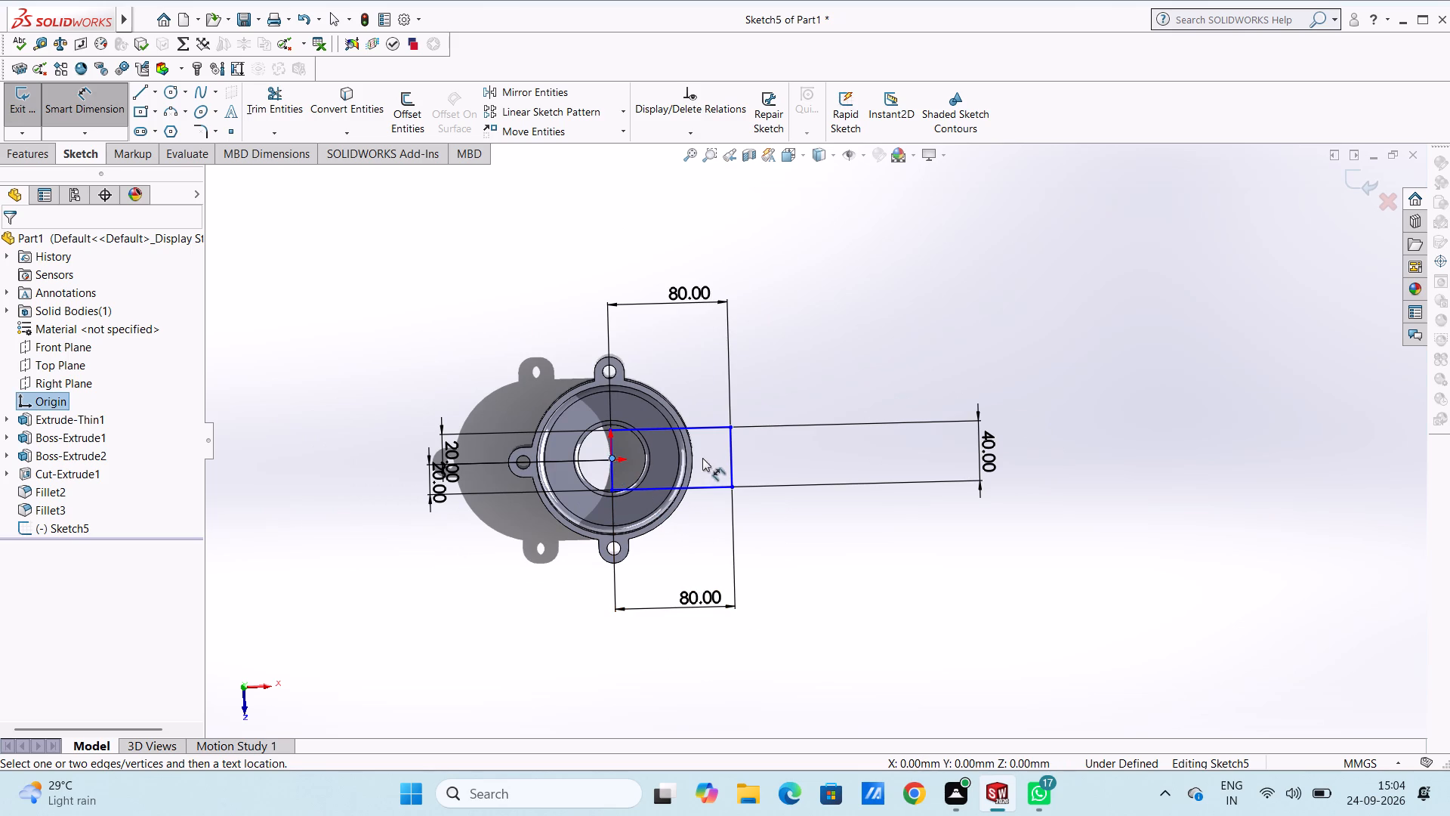
left_click(732, 453)
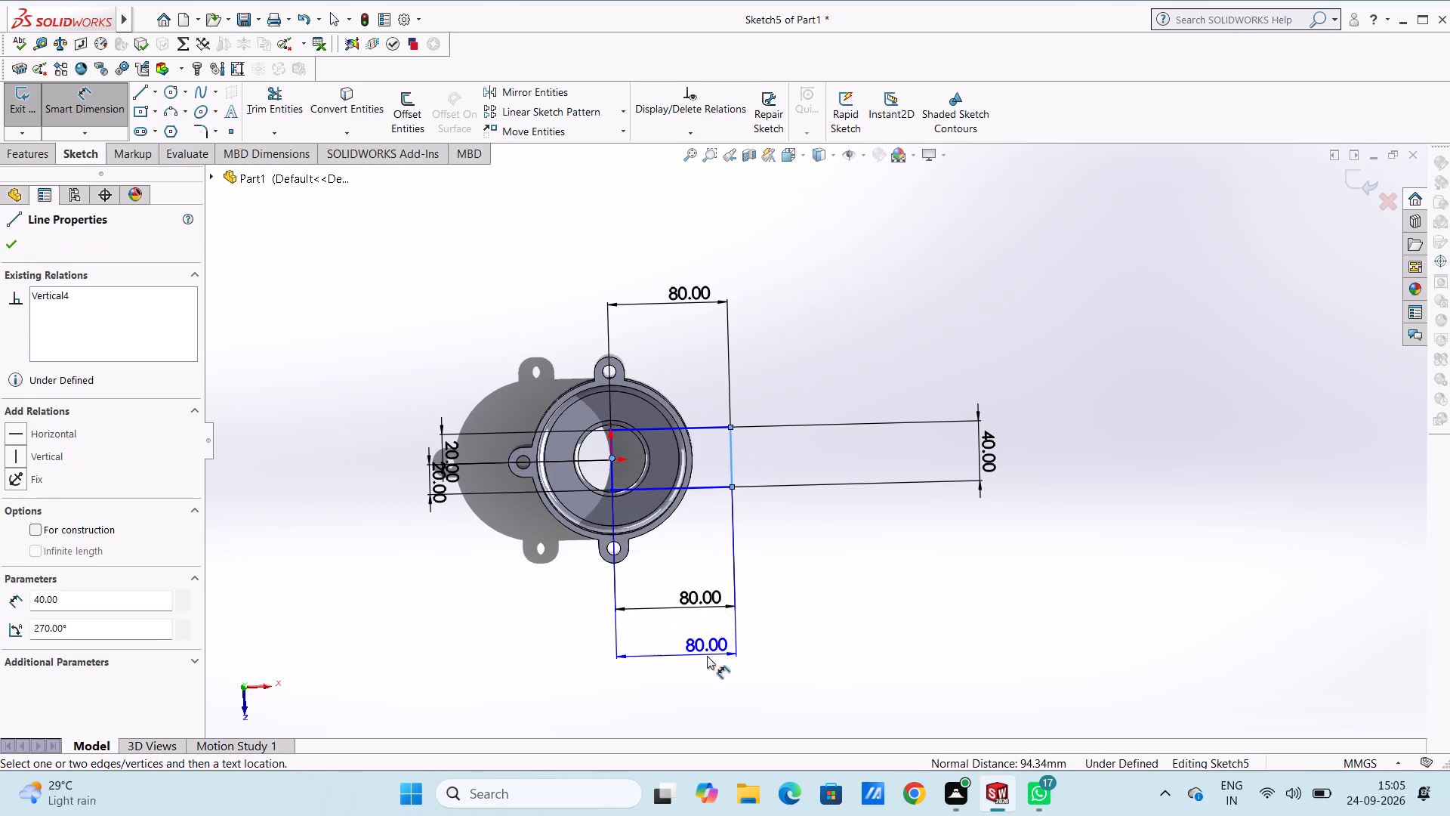
left_click(707, 656)
left_click(640, 631)
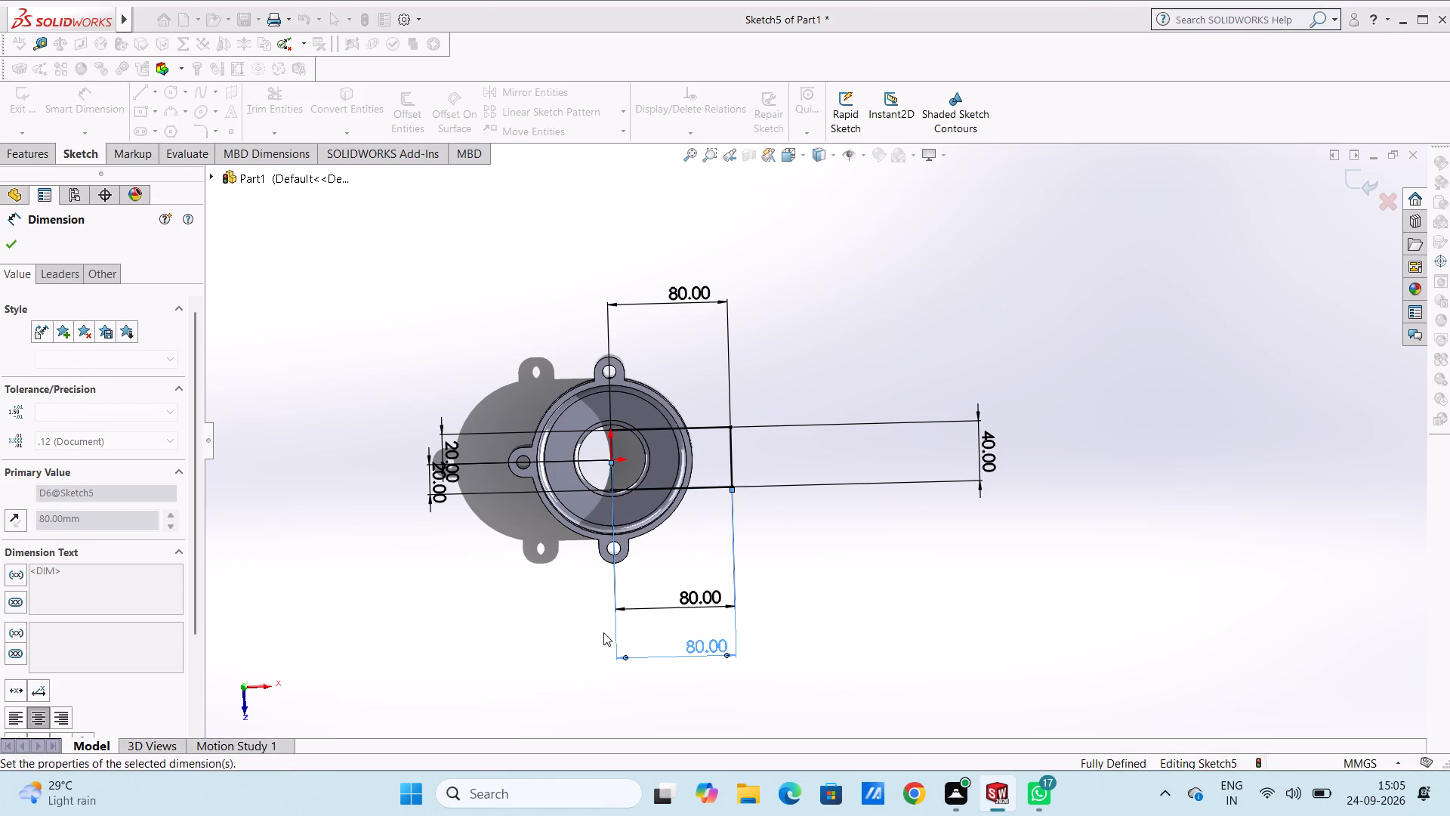
left_click(601, 632)
key("Escape")
key("Escape")
Cut the rectangle profile through the cup's side wall with a blind Extruded Cut 30 mm deep.
scroll(541, 638, "up", 1)
middle_click_drag(541, 638, 533, 605)
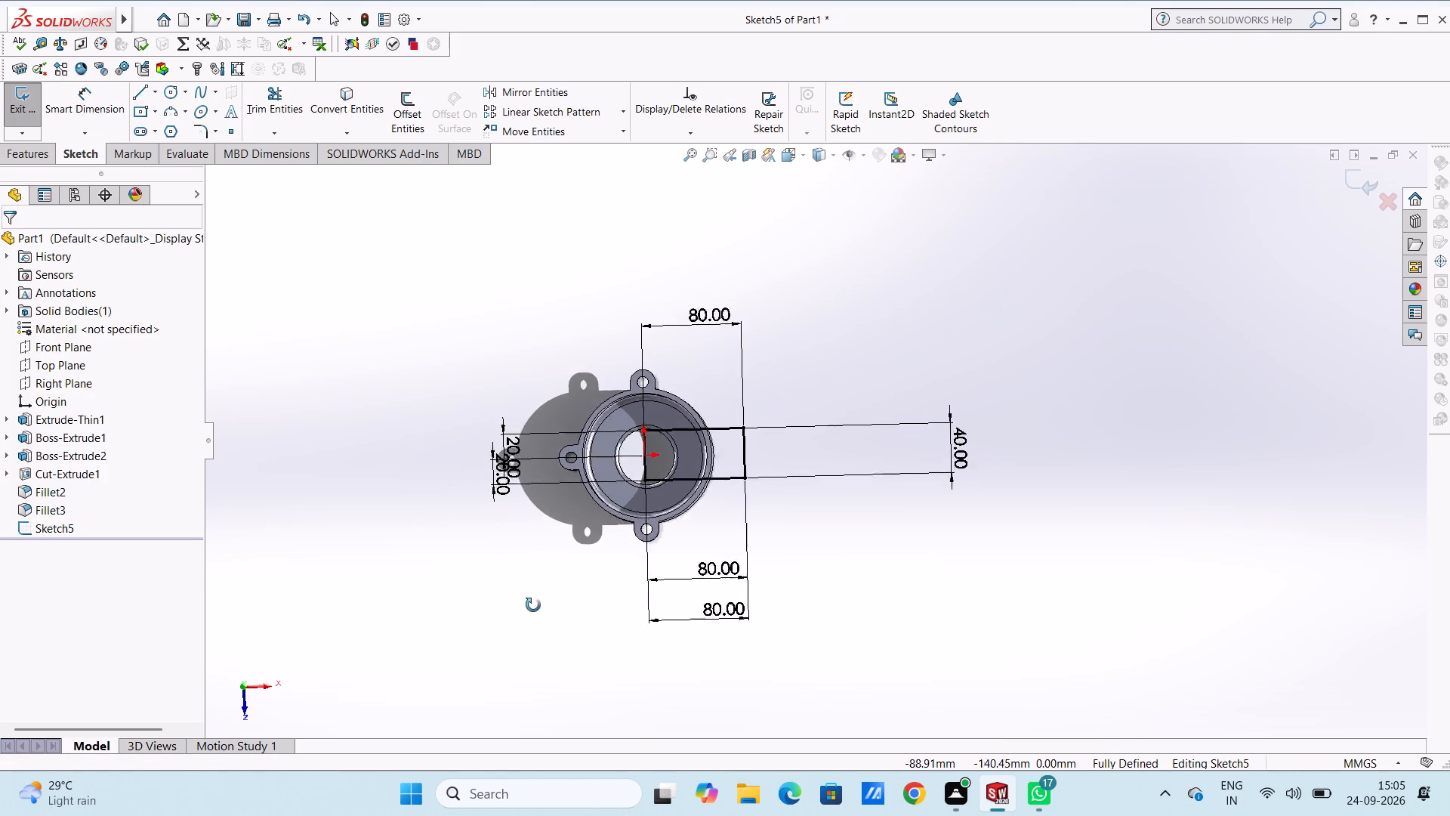
middle_click_drag(533, 605, 541, 494)
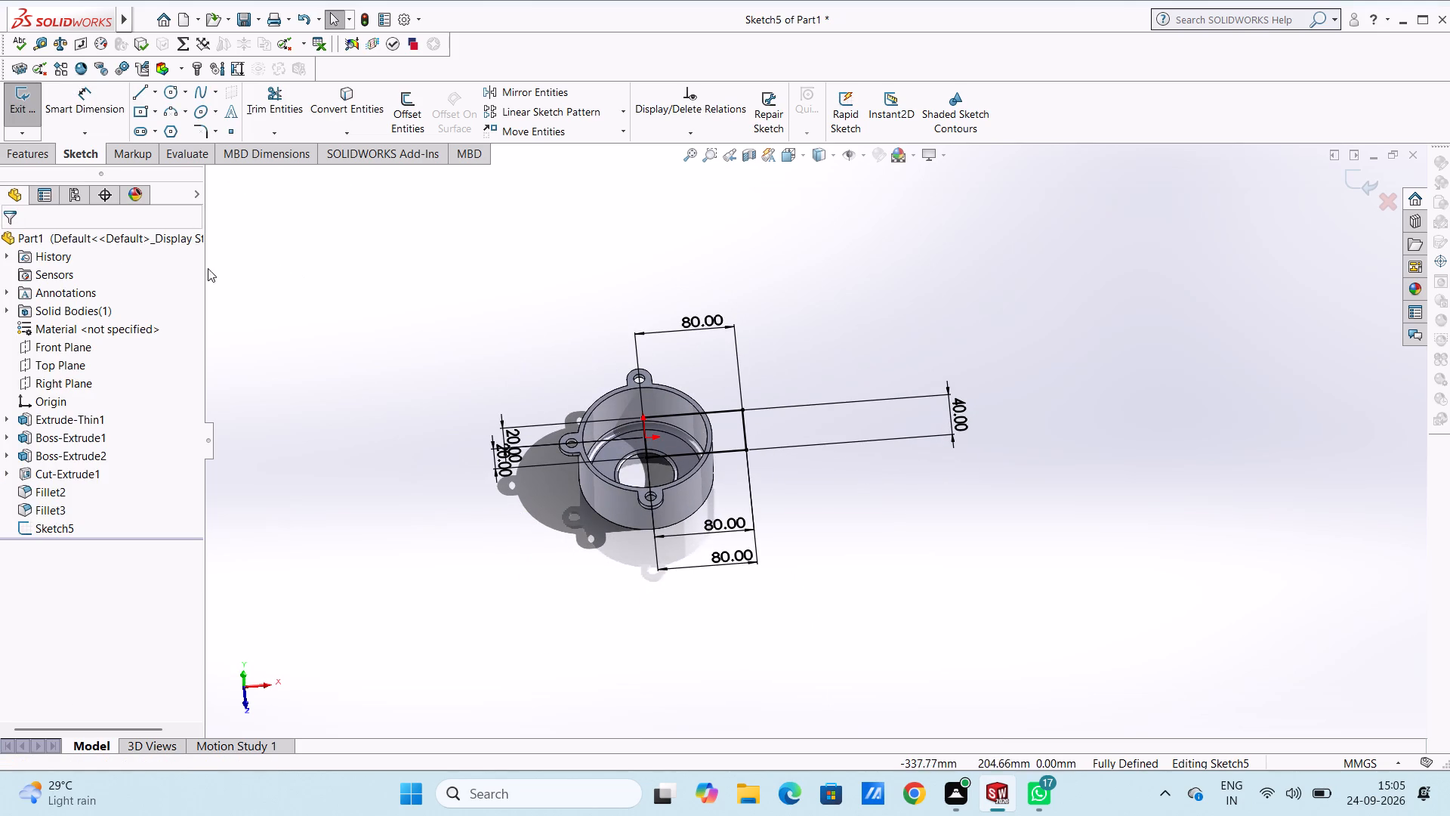
left_click(28, 150)
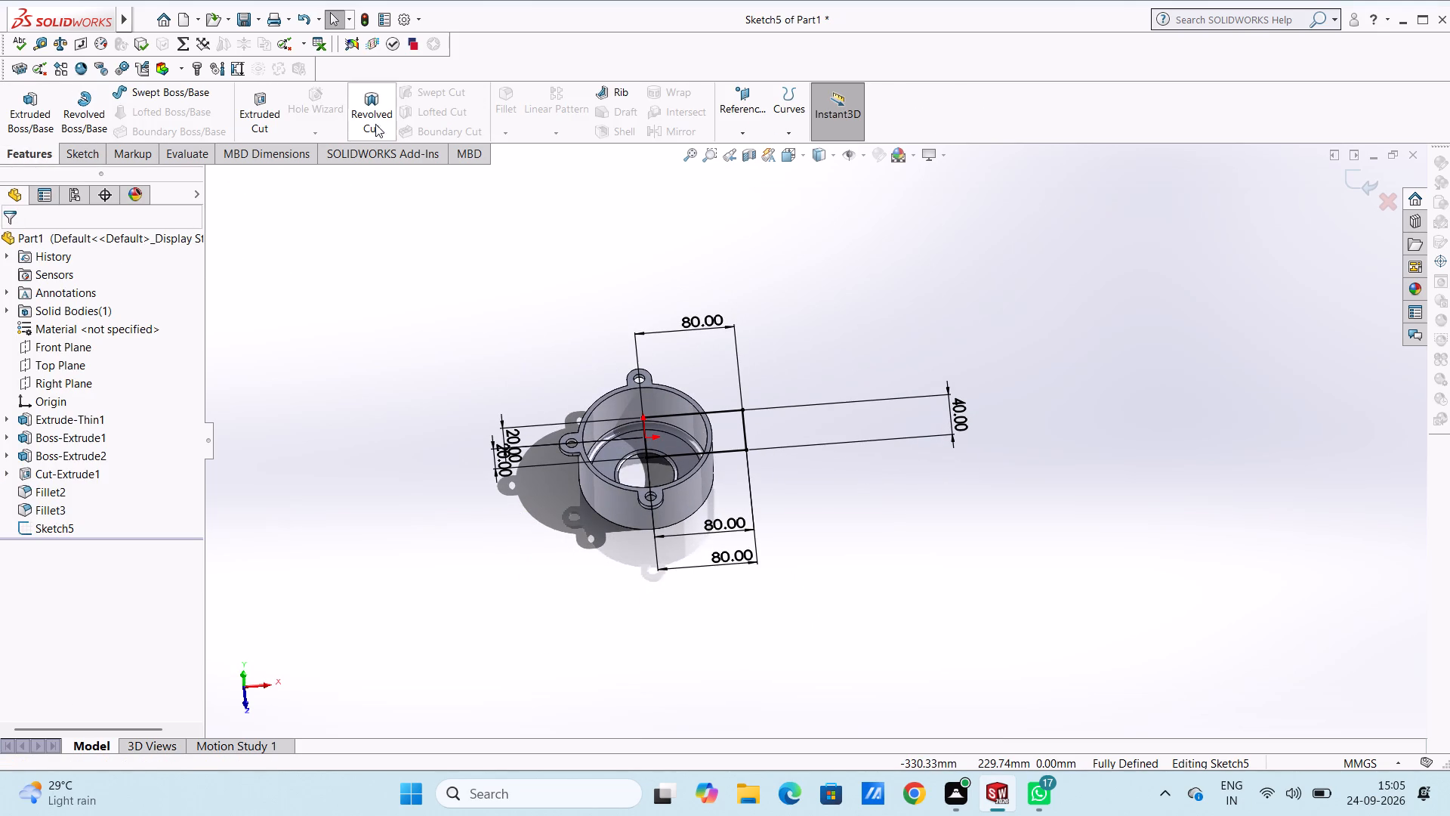
left_click(266, 116)
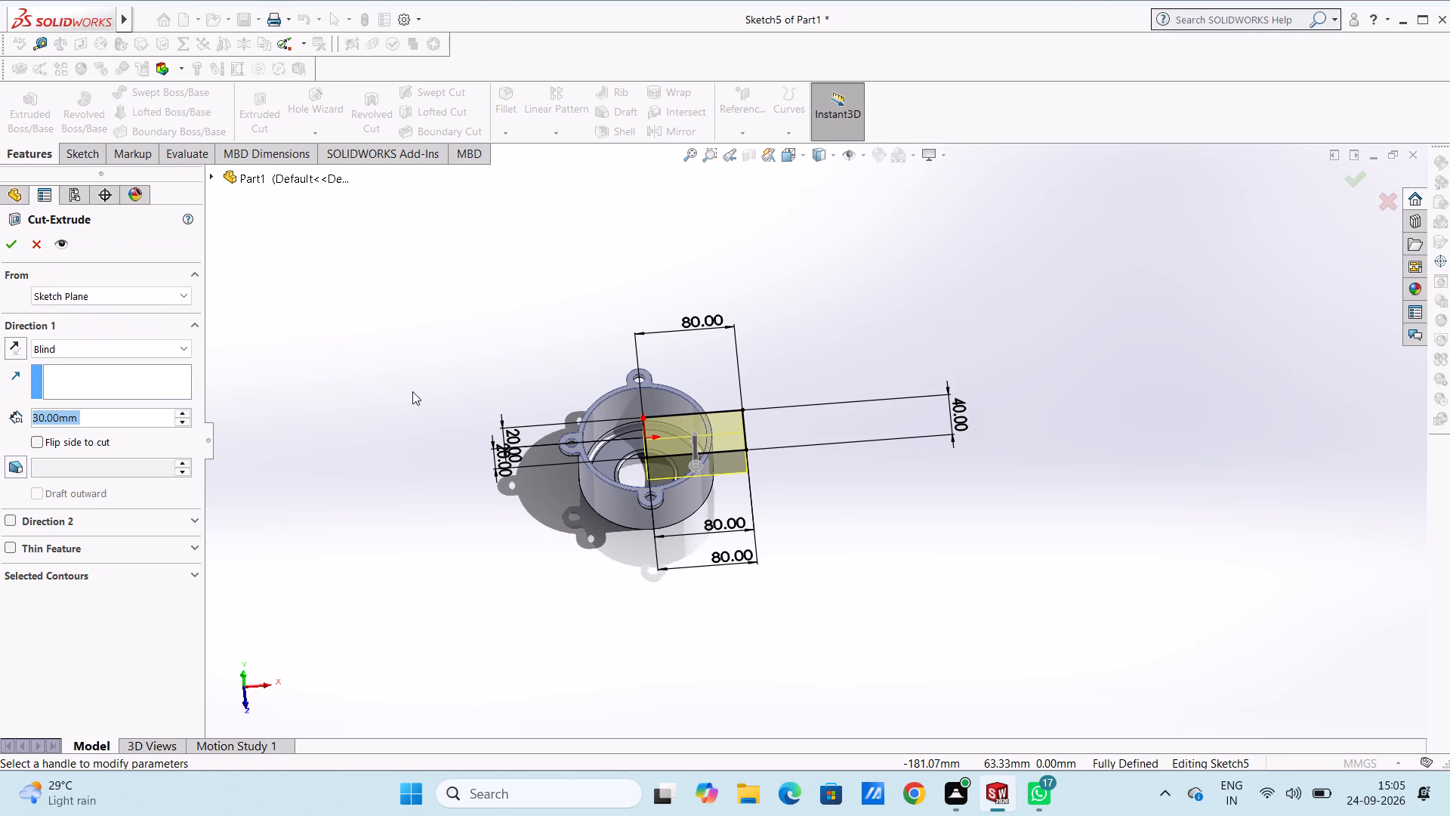
left_click(12, 245)
left_click(292, 320)
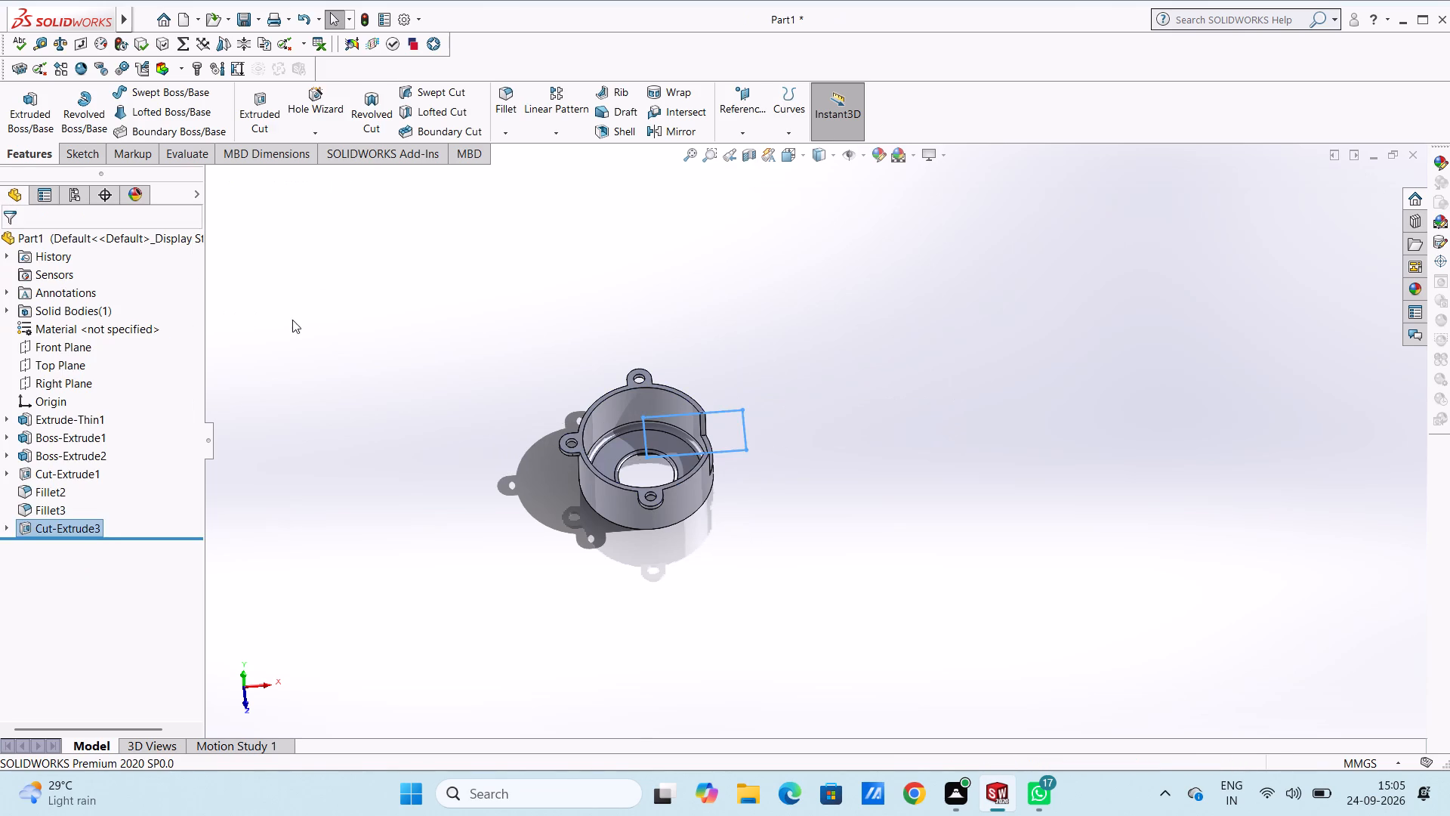
On the cup's top rim face, sketch three 40 mm lines forming an open rectangle outward from the notch's inner corners.
middle_click_drag(386, 344, 387, 422)
scroll(389, 349, "down", 1)
key("ctrl+5")
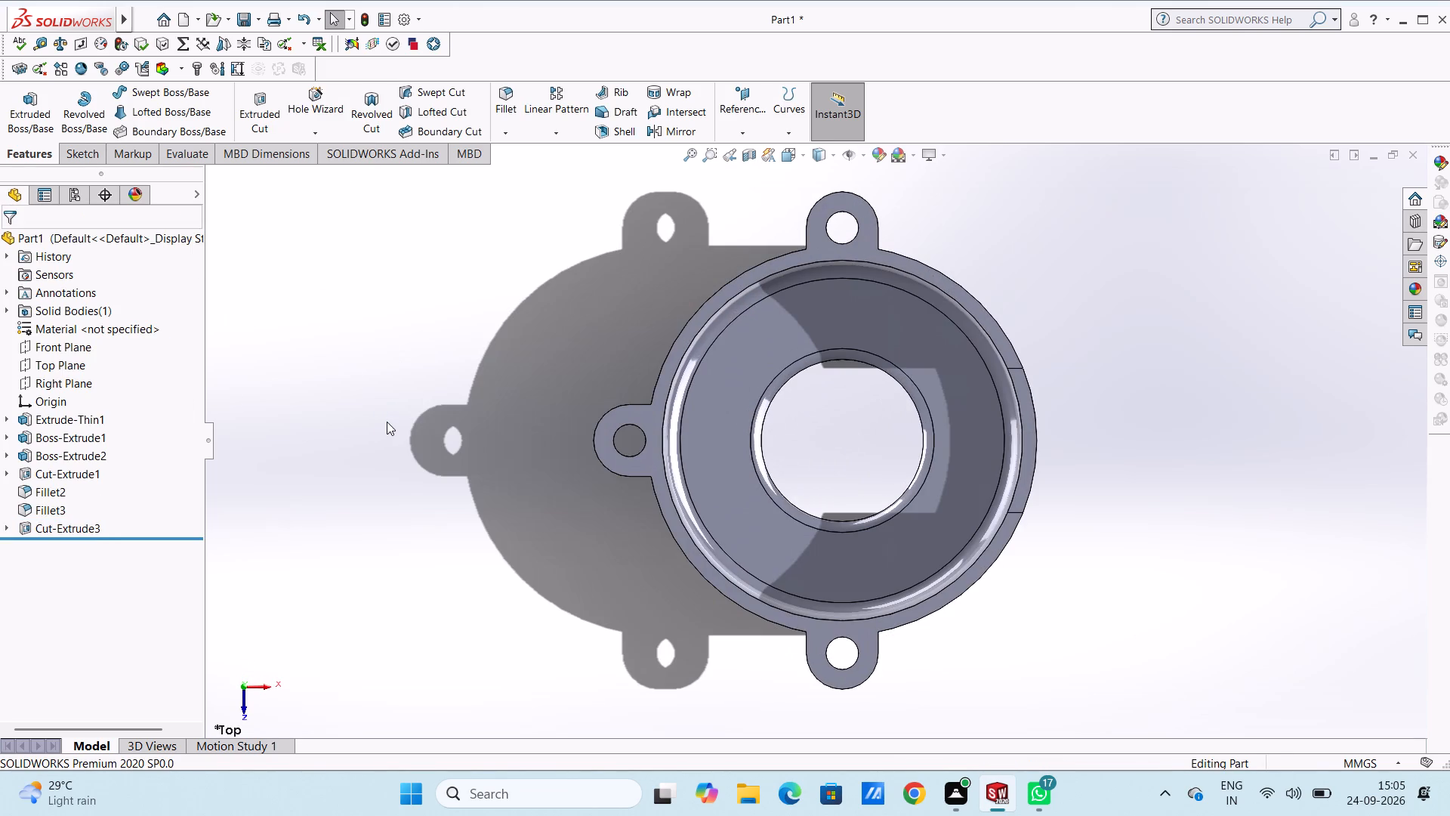
scroll(1091, 410, "up", 5)
scroll(1114, 380, "down", 3)
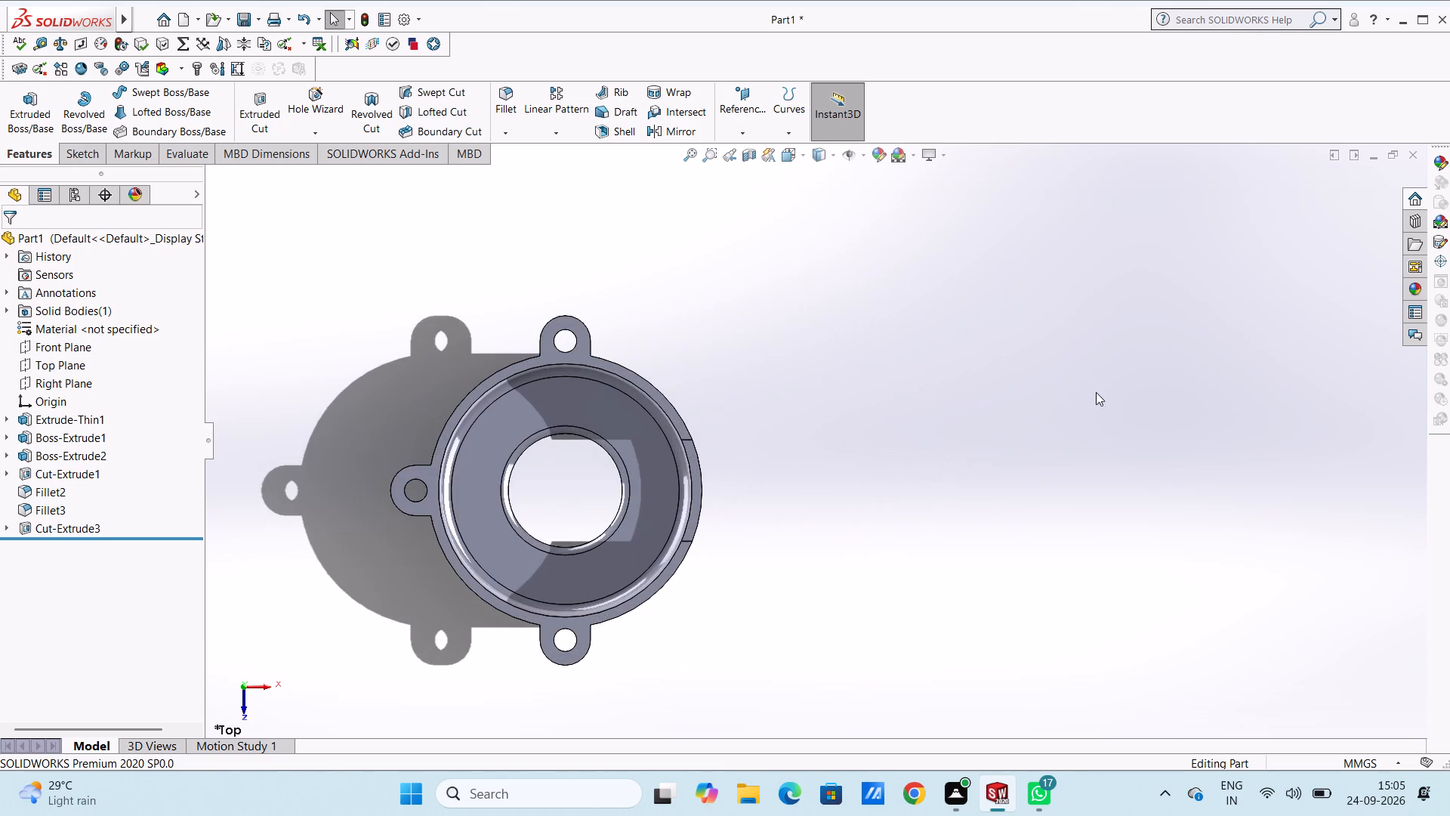
left_click(678, 421)
left_click(744, 374)
left_click(722, 343)
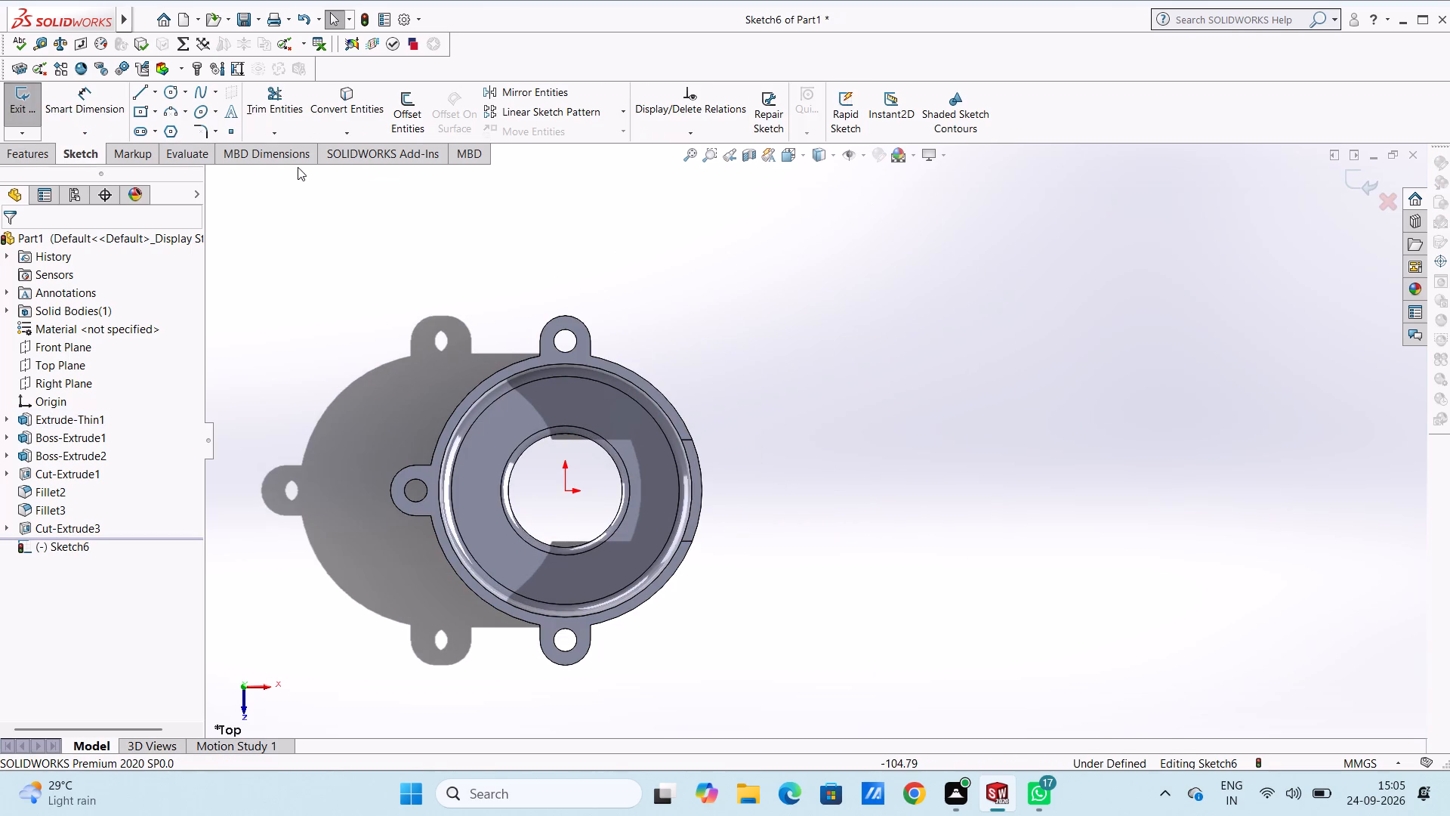
left_click(143, 94)
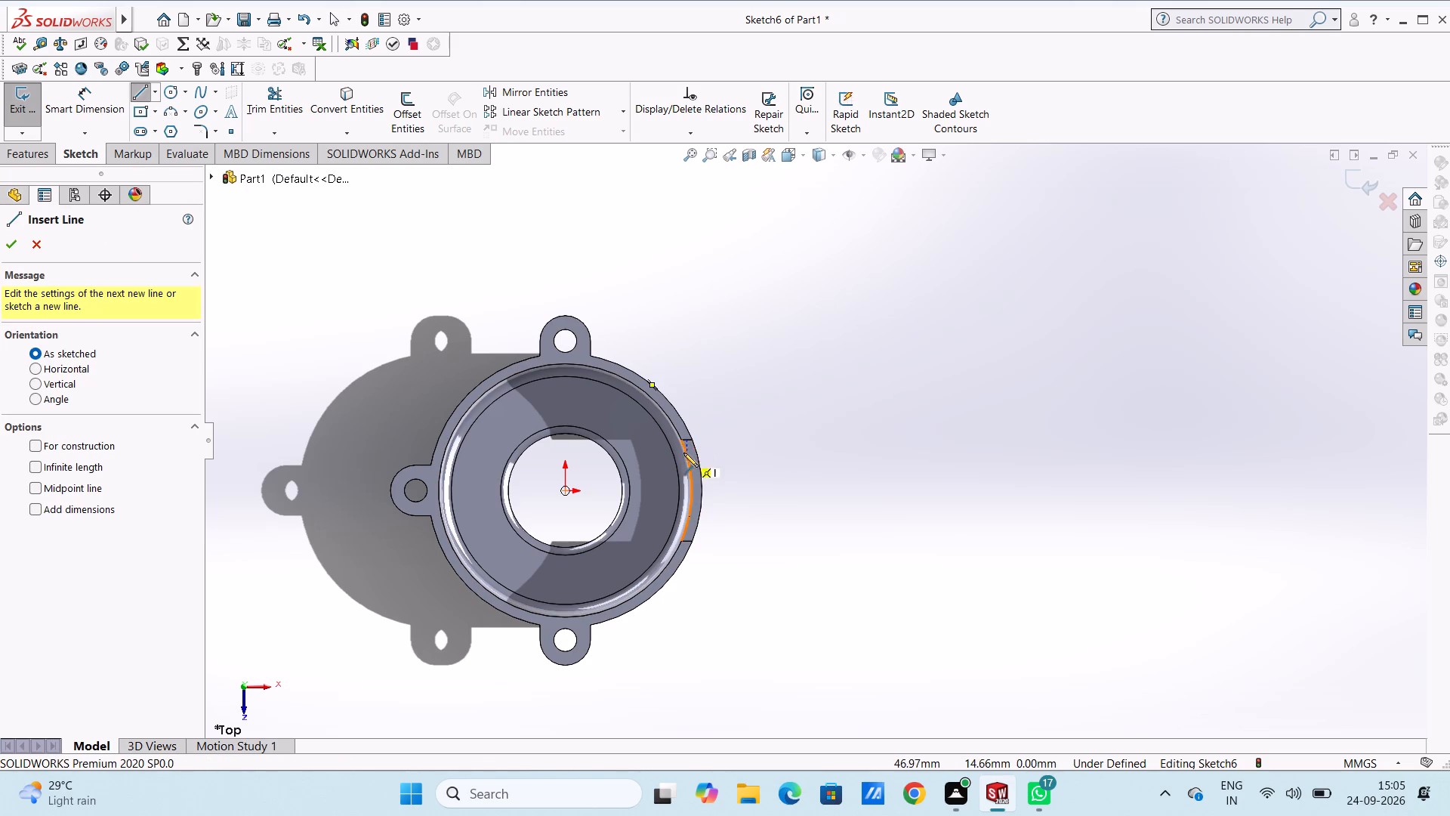
left_click(681, 440)
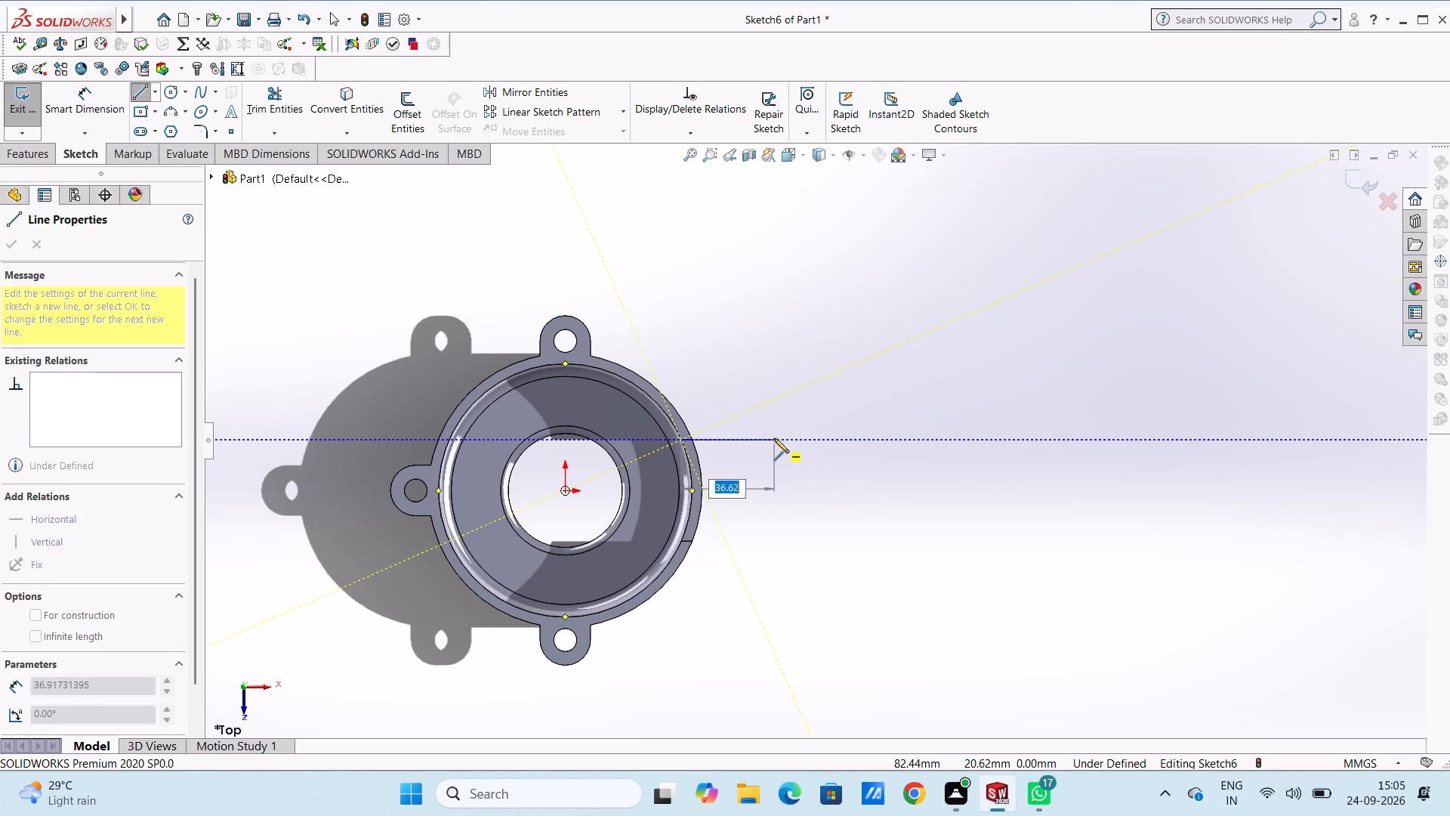
type("40")
key("Return")
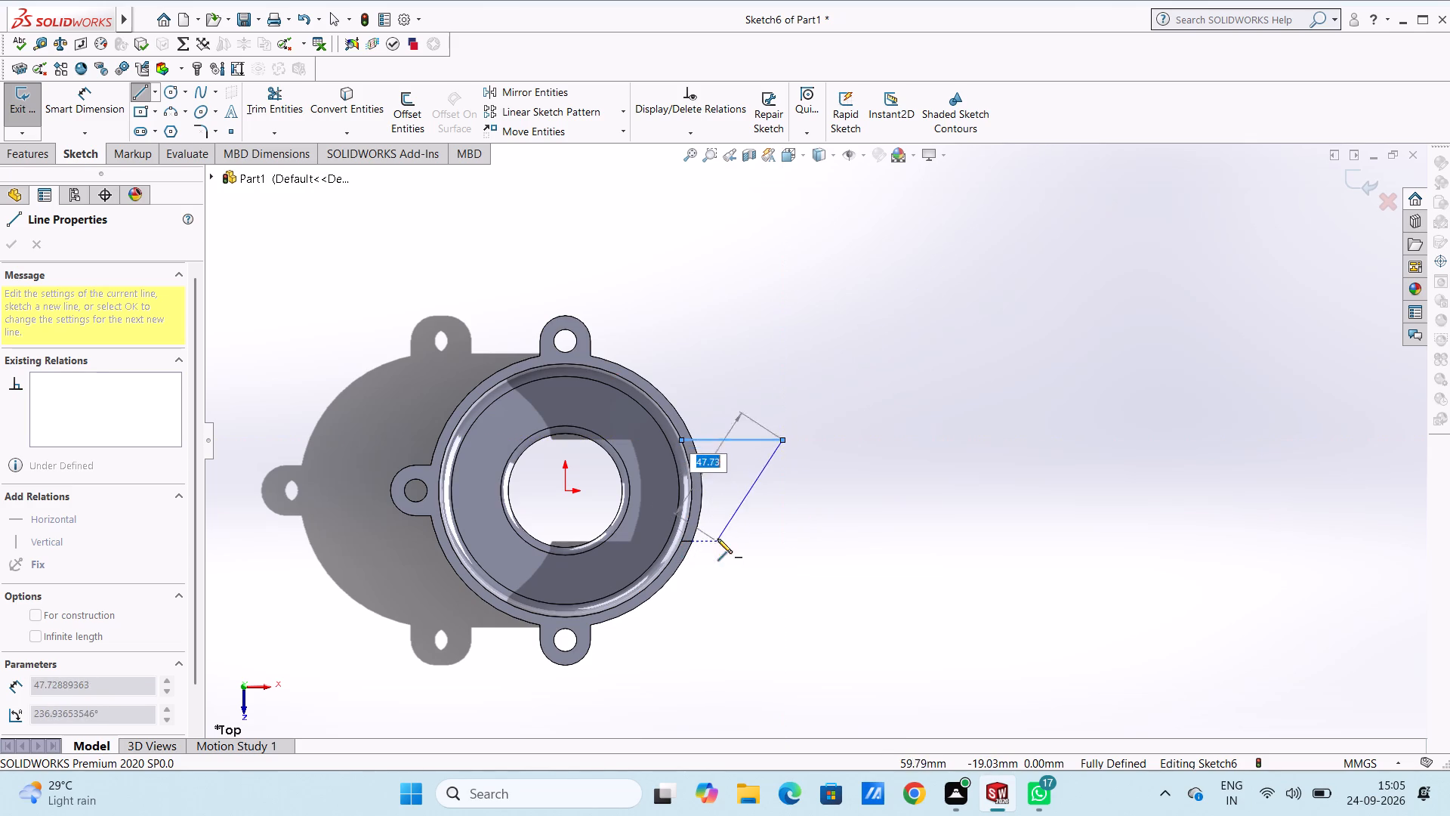
left_click(784, 542)
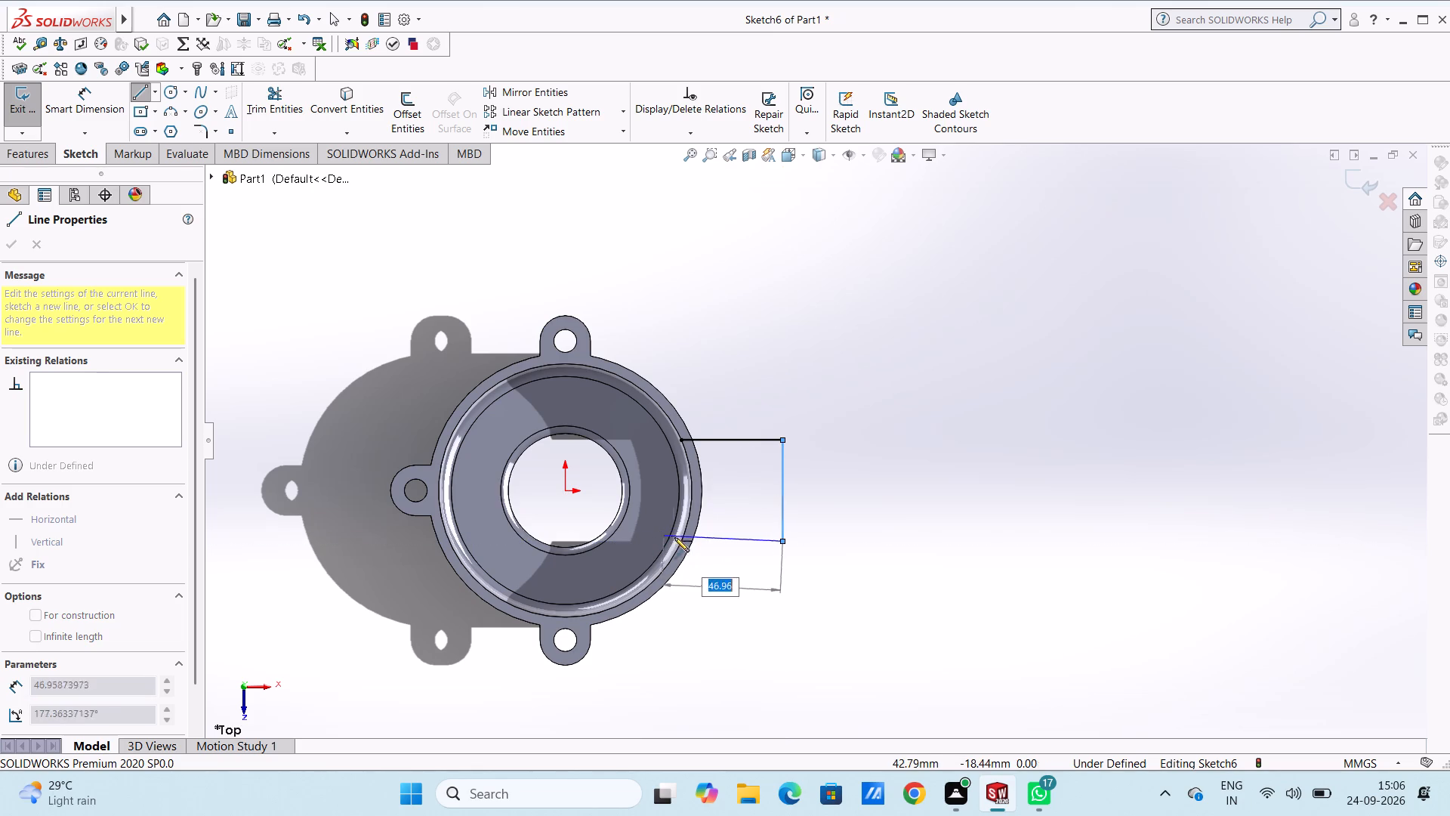
left_click(680, 541)
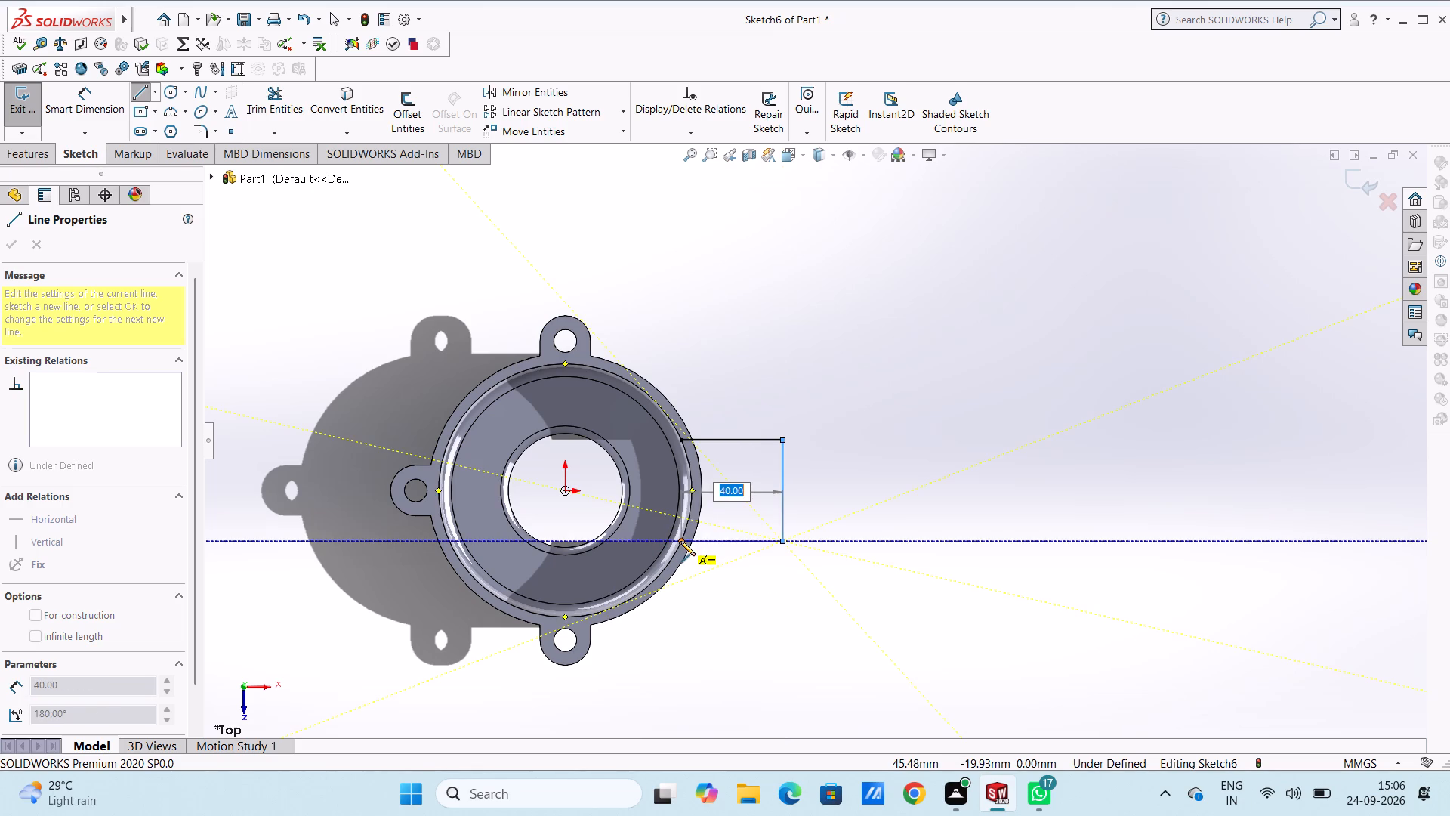
key("Escape")
key("Escape")
key("Escape")
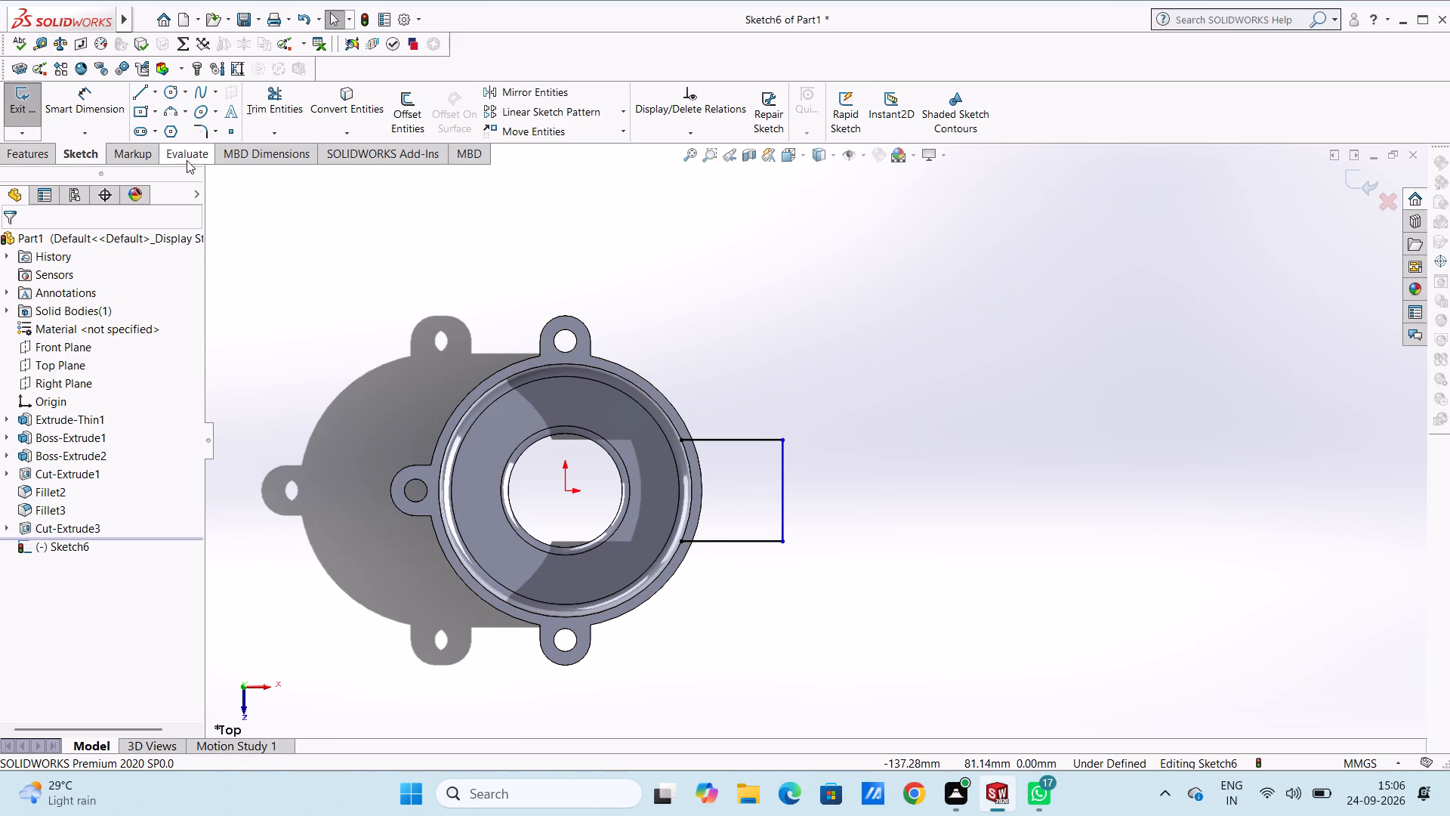
Close the profile with a three-point arc of 50 mm radius between the notch's inner corners, following the inner wall.
left_click(166, 106)
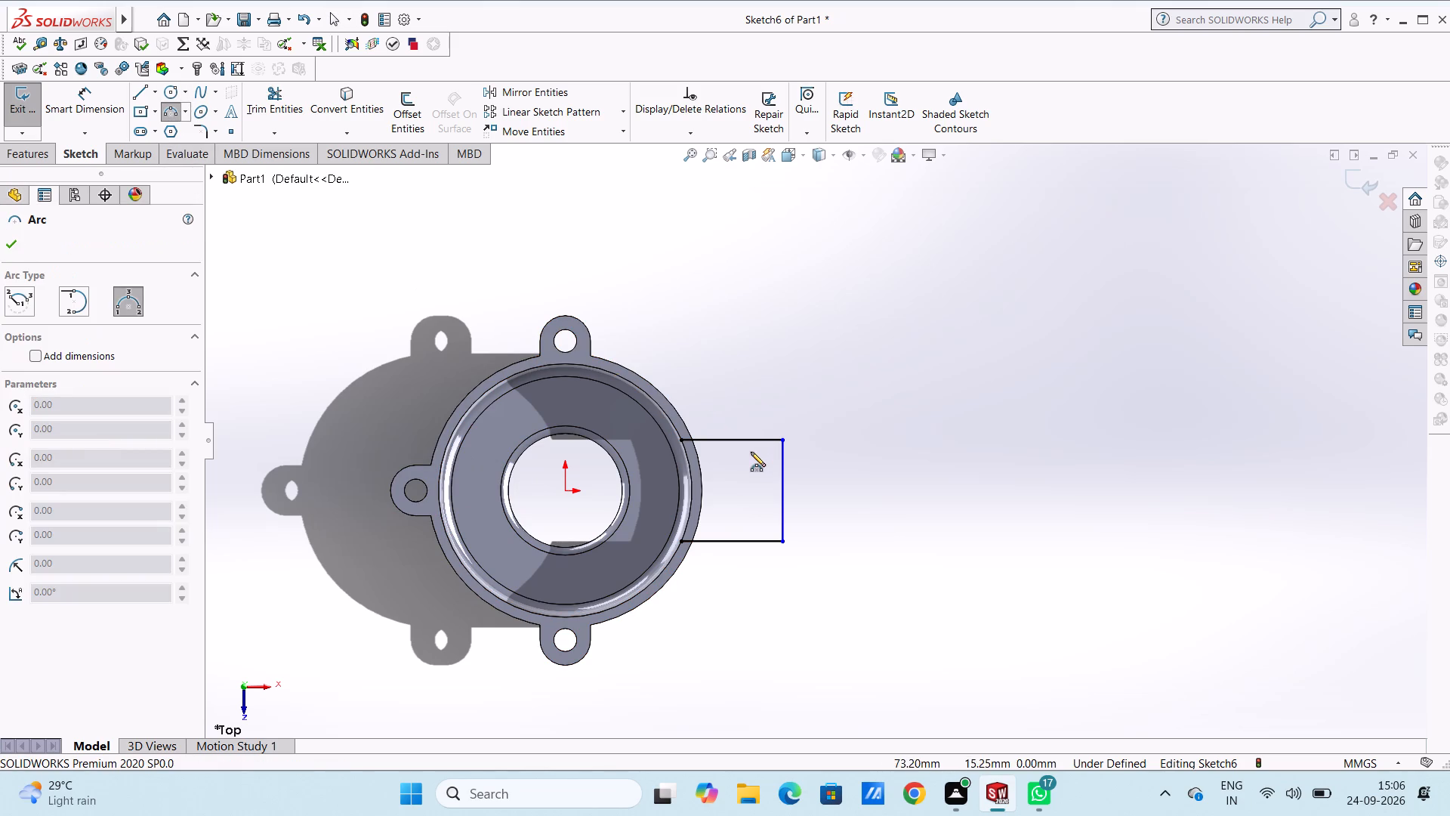
scroll(737, 452, "down", 3)
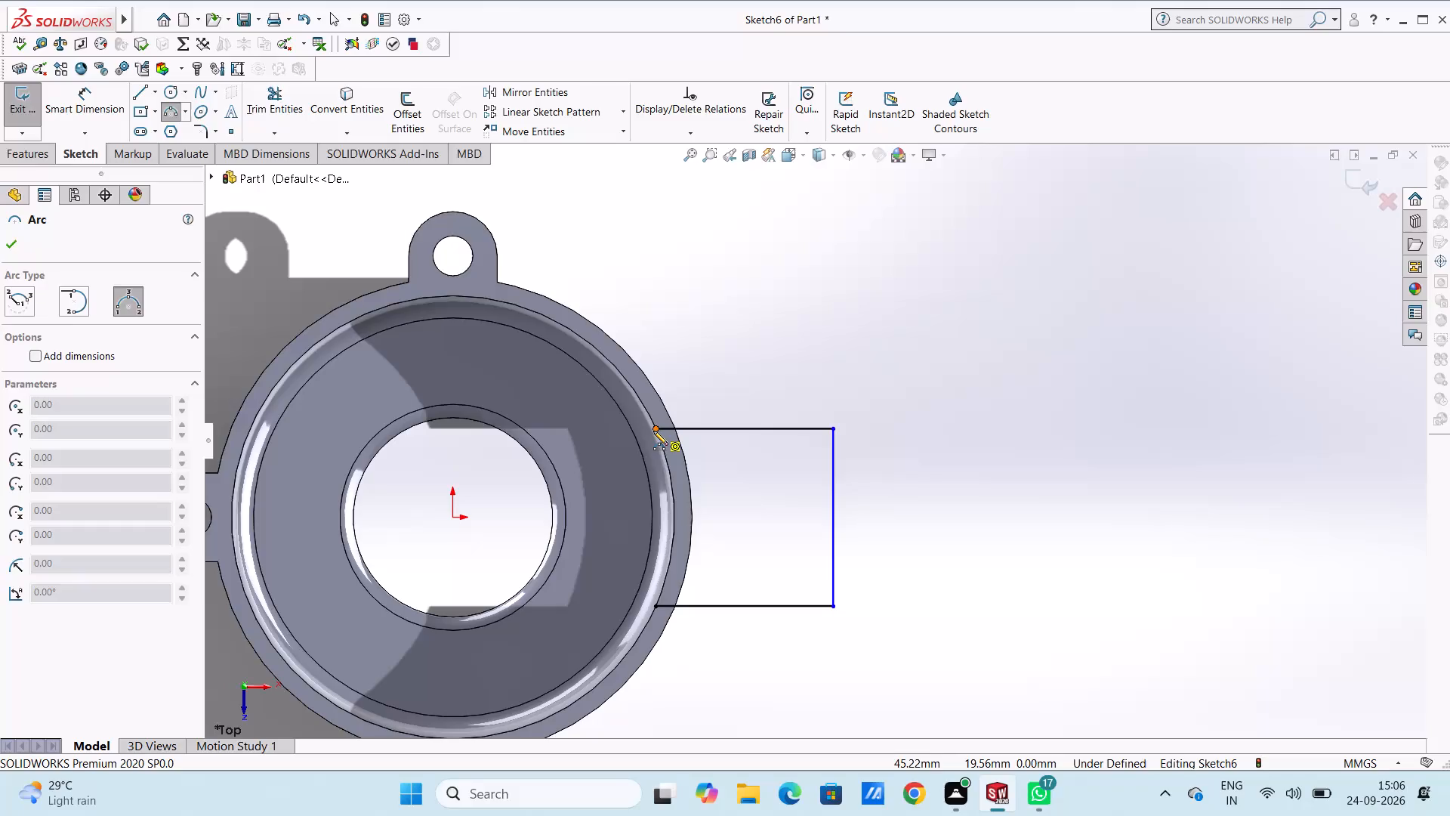
left_click(653, 431)
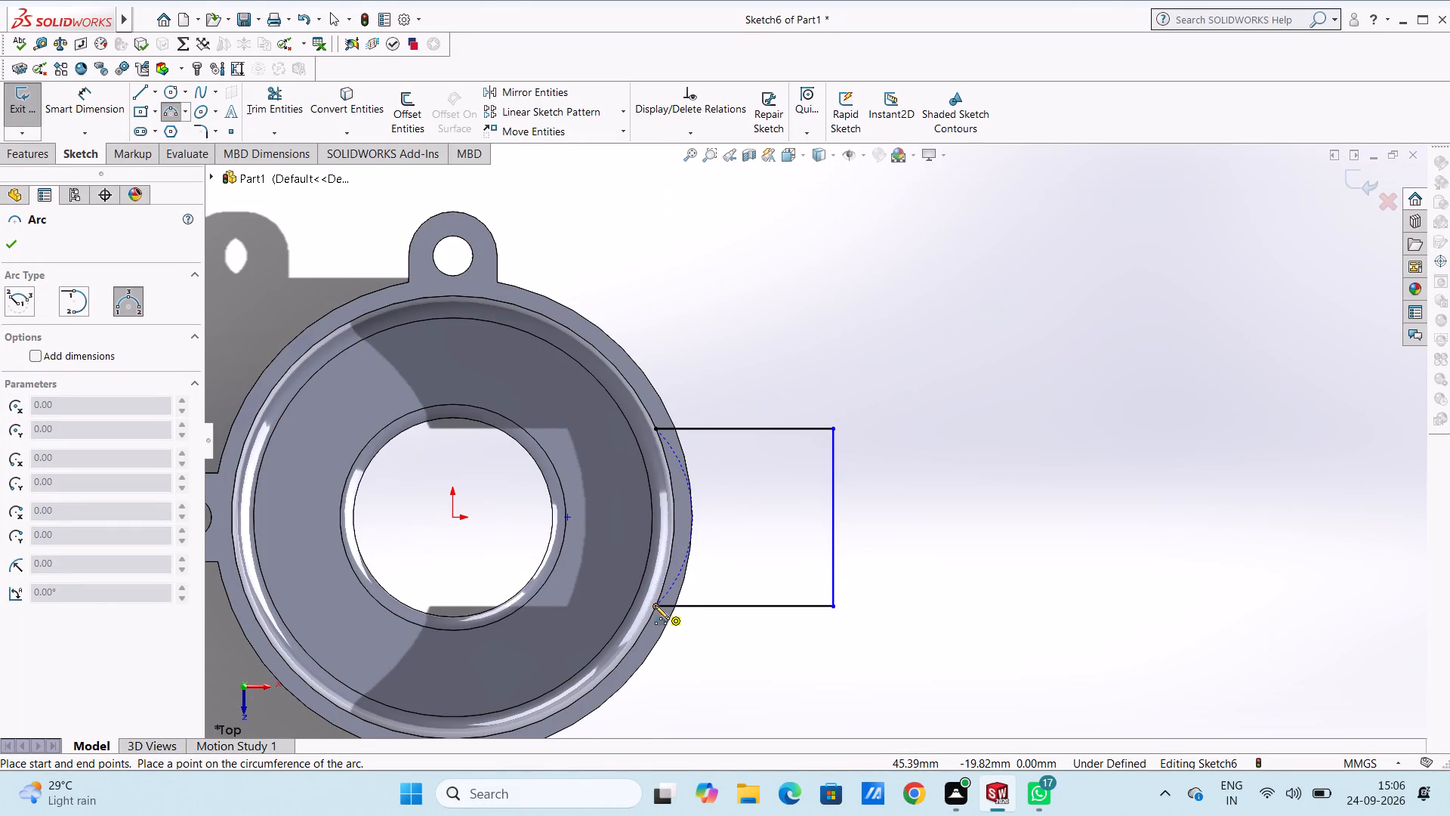
left_click(655, 605)
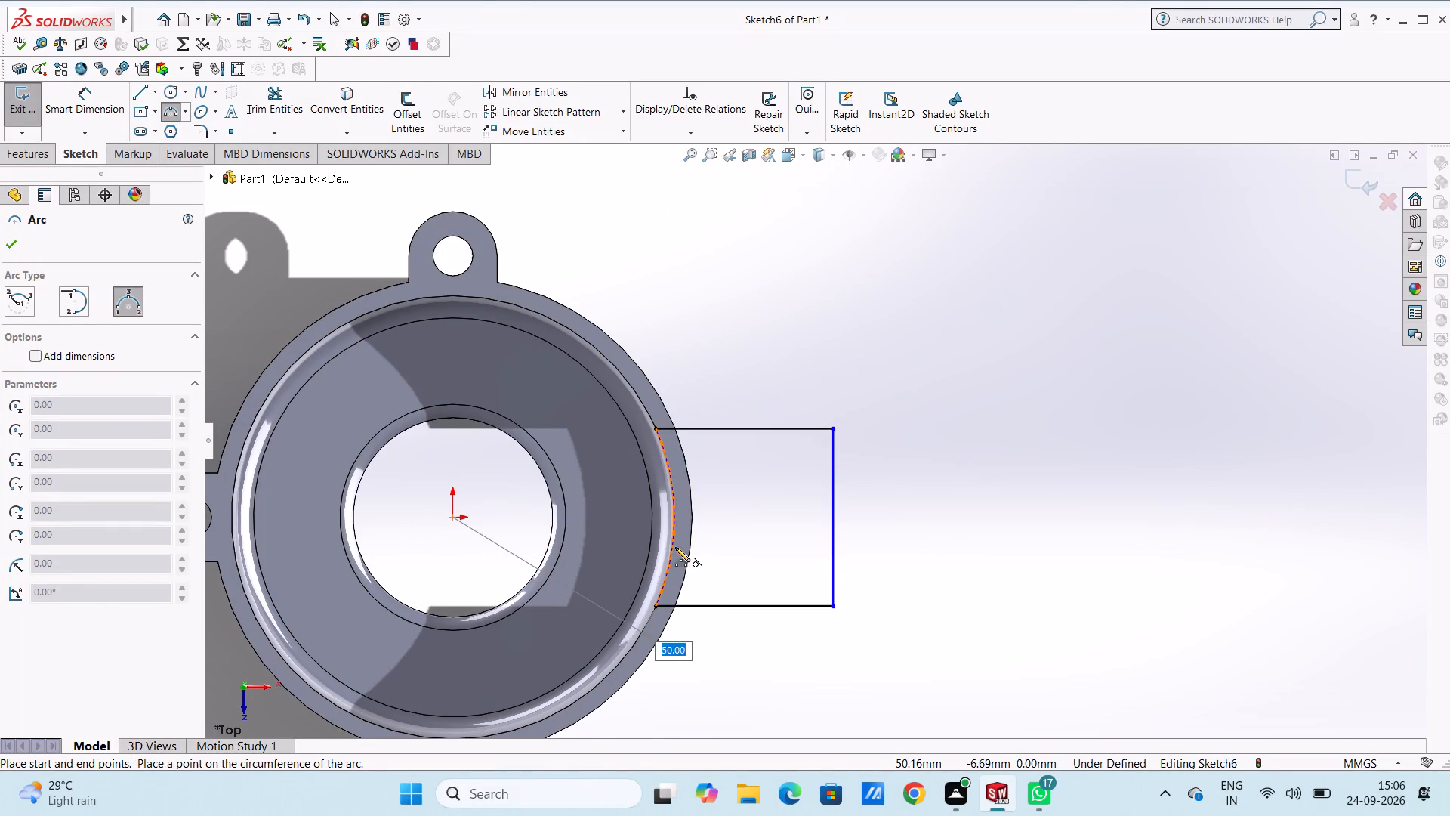
left_click(675, 547)
key("Escape")
key("Escape")
key("Escape")
scroll(675, 547, "up", 5)
Dimension the arc's radius as 50 mm.
left_click(110, 108)
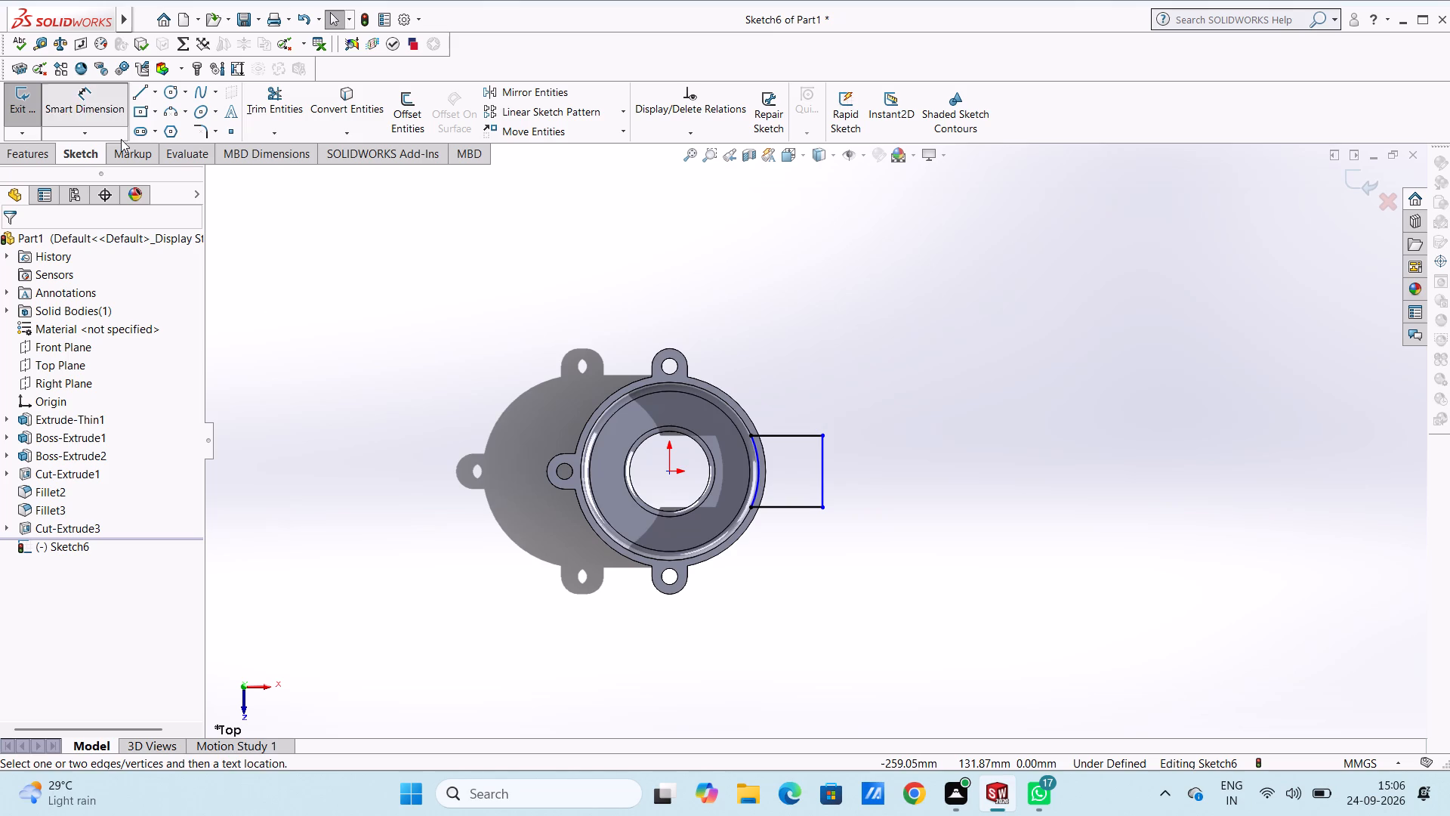
left_click(758, 473)
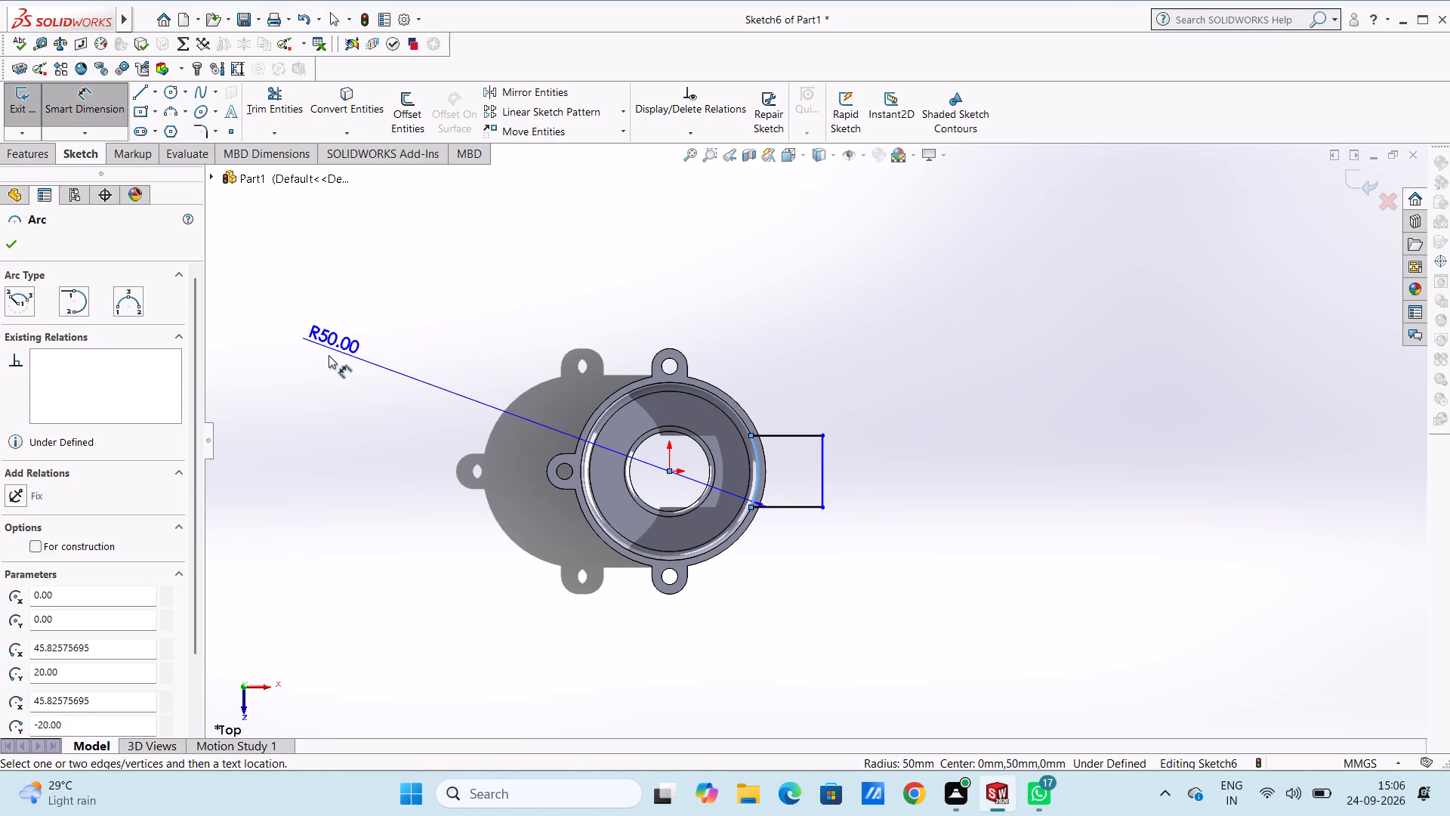
left_click(340, 431)
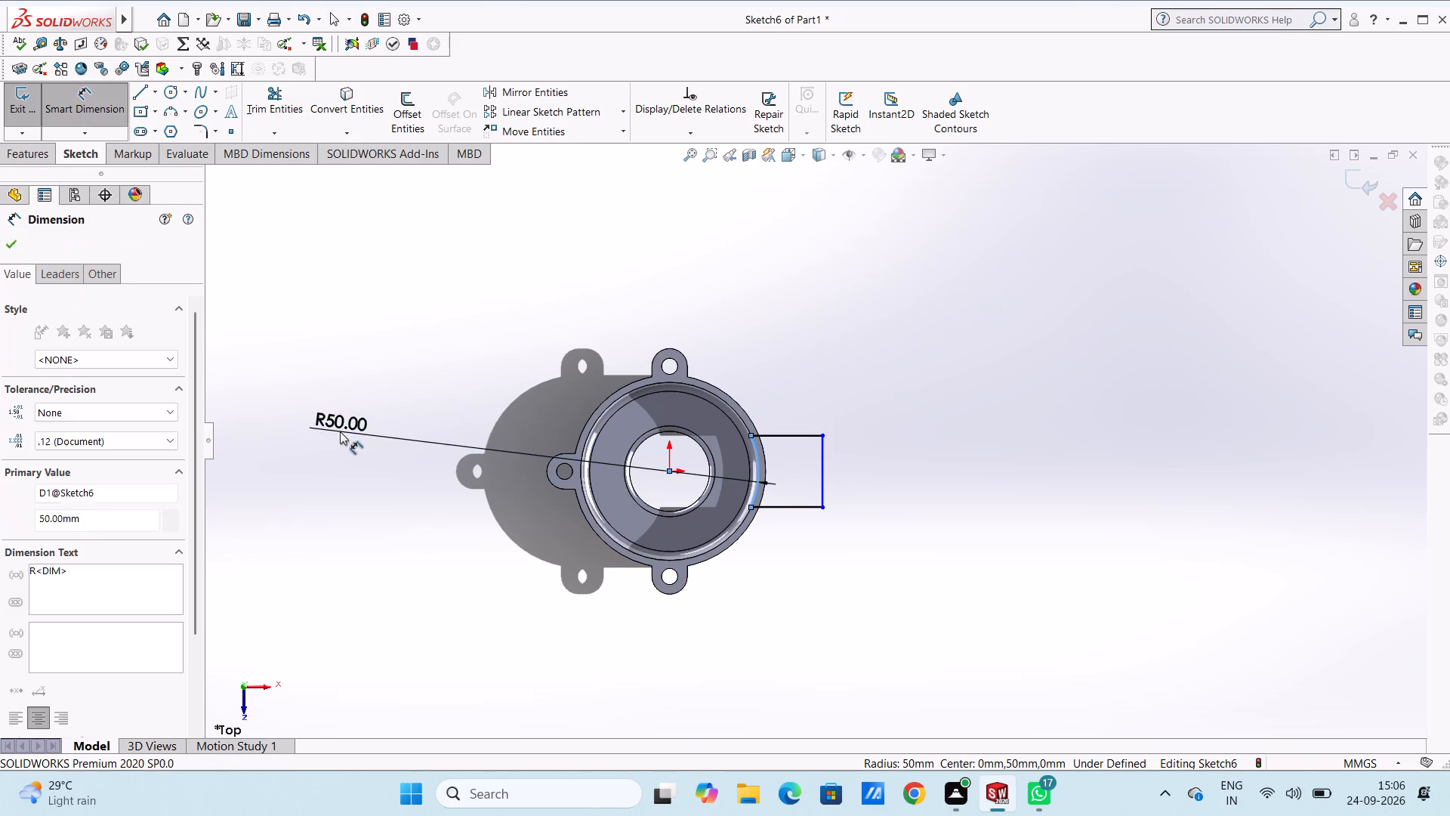
left_click(271, 410)
left_click(333, 376)
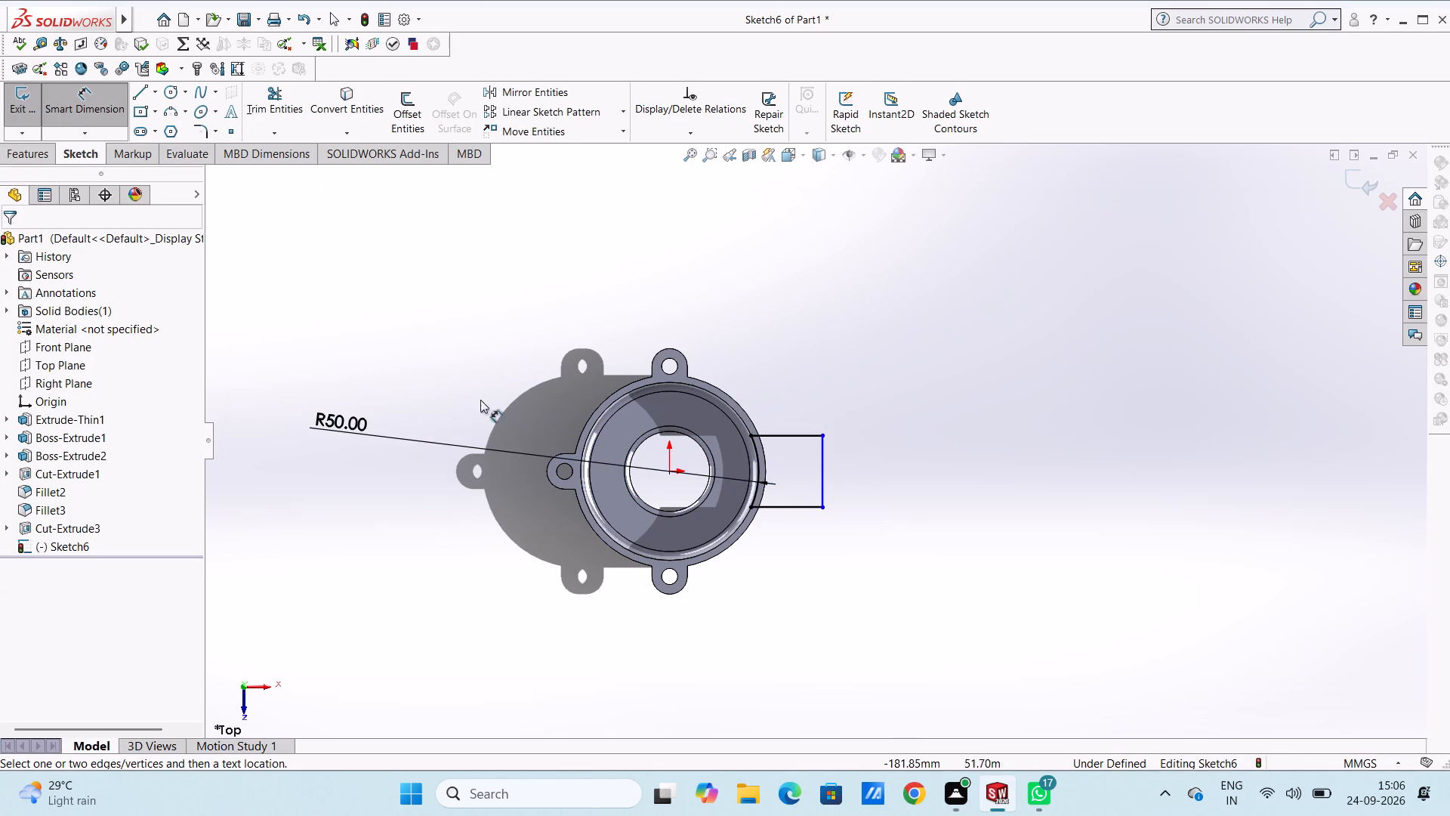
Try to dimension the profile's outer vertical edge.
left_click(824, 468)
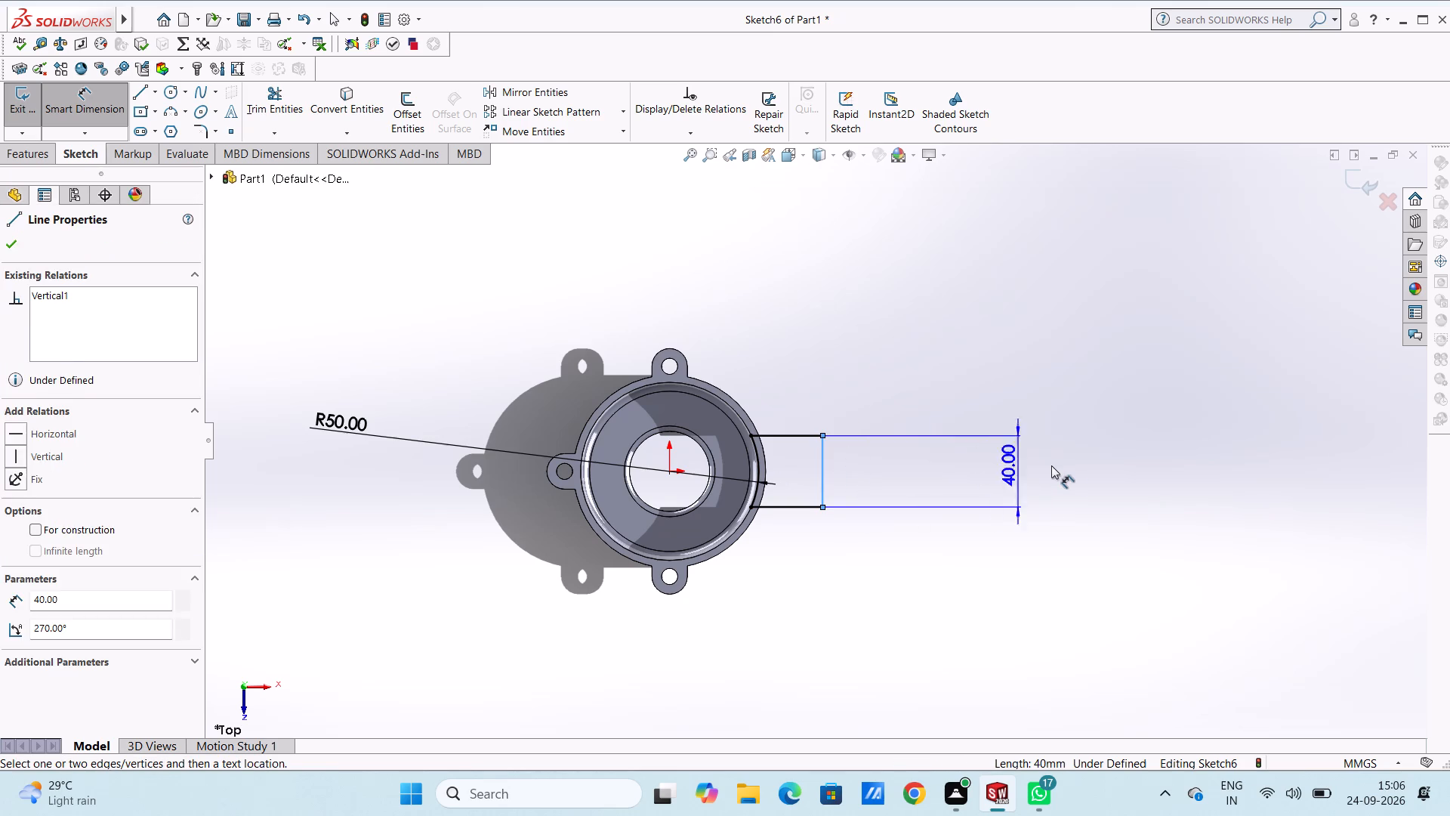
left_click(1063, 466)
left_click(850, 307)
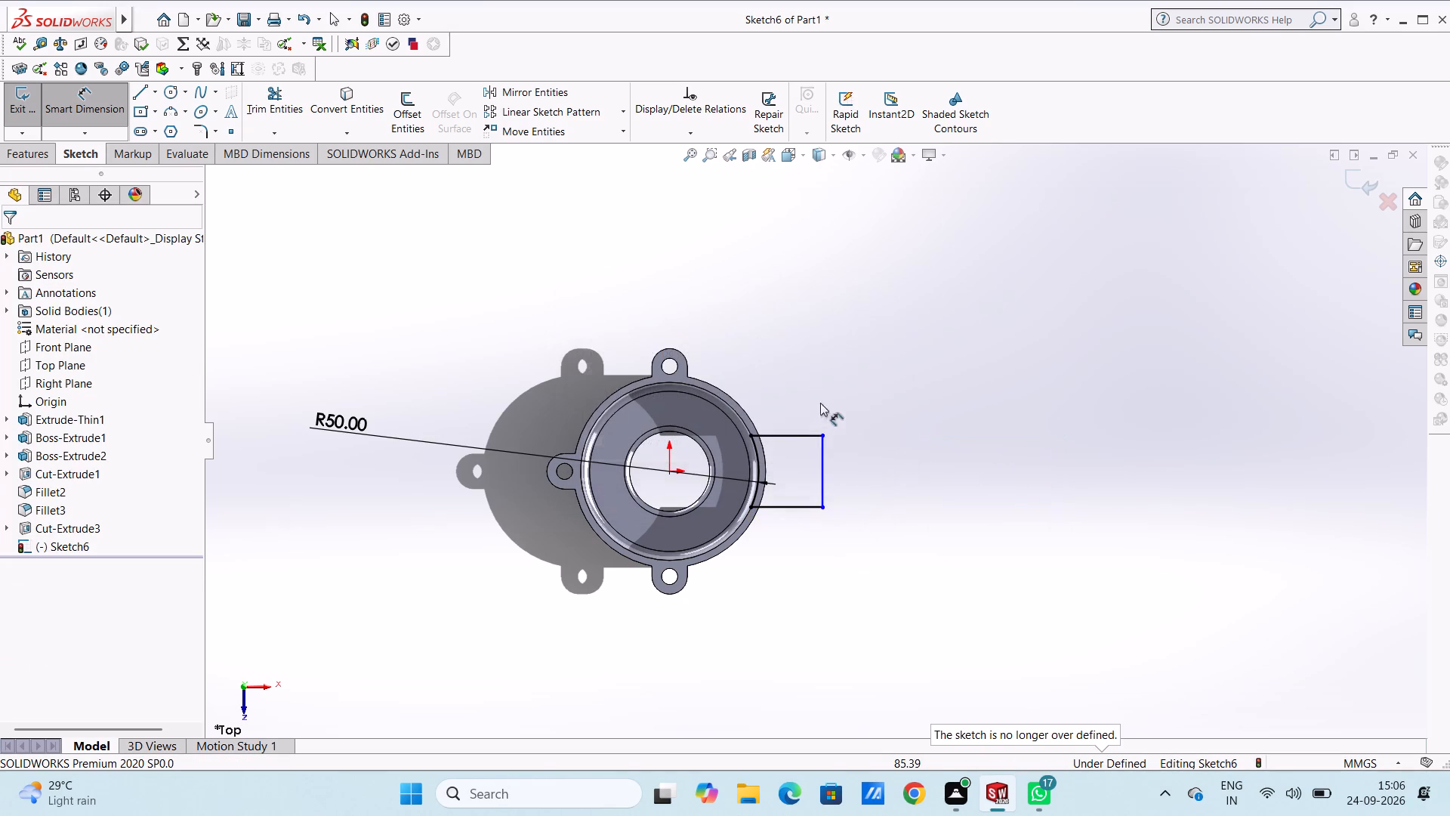
Dimension the profile's upper horizontal edge at 40 mm.
left_click(790, 433)
left_click(779, 273)
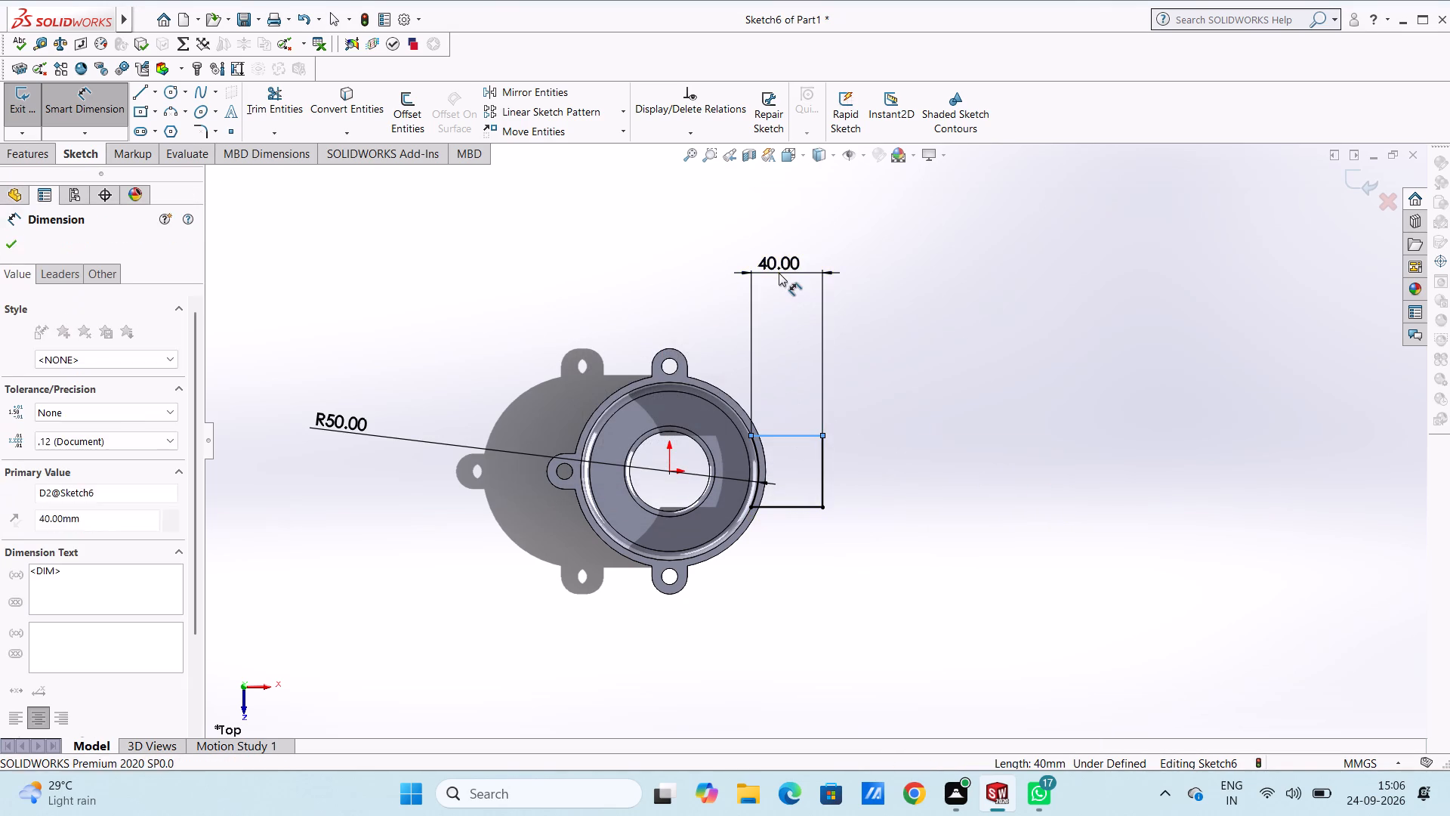
left_click(711, 250)
left_click(673, 268)
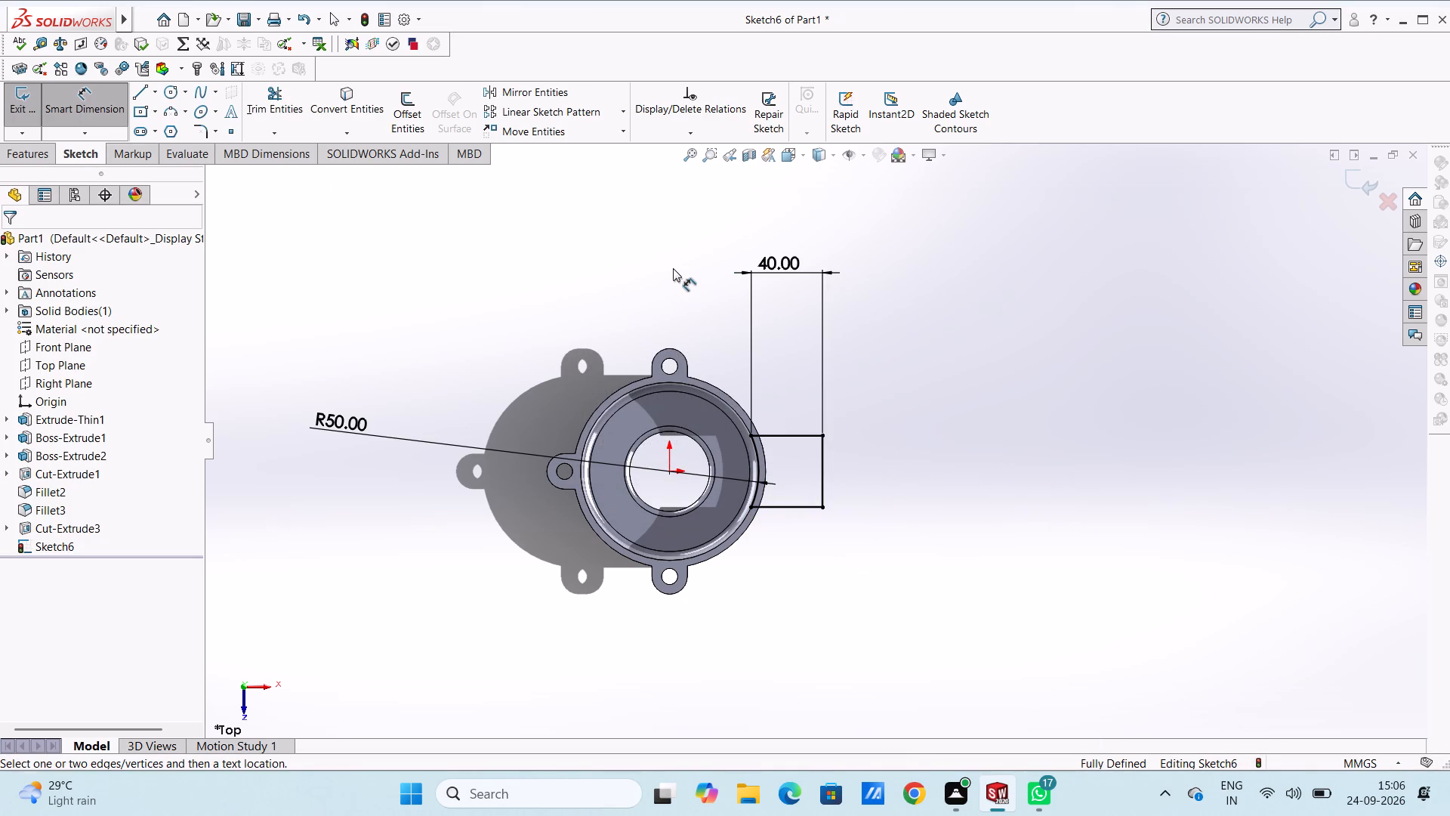
key("Escape")
key("Escape")
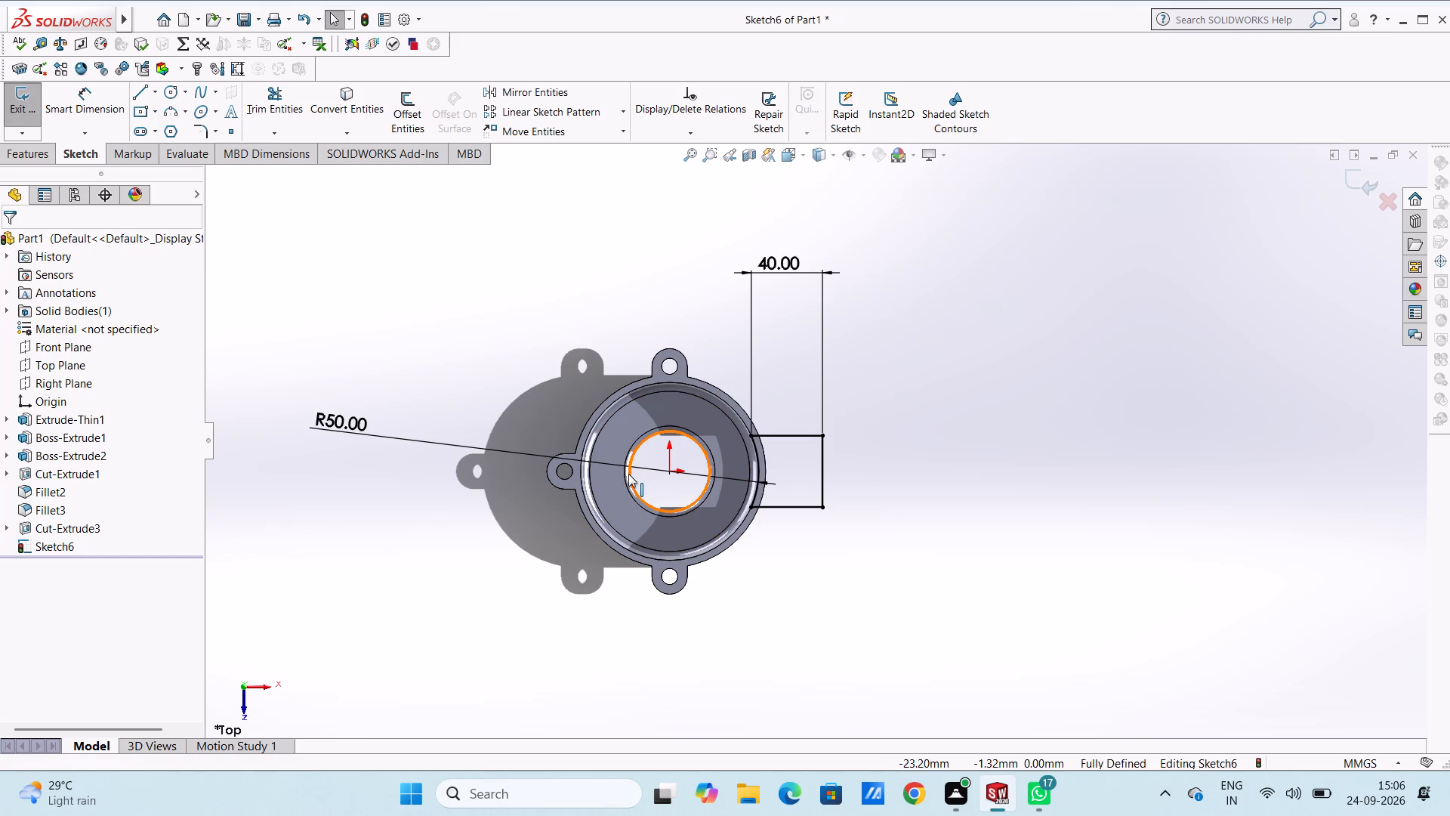
Examine the closed profile's position relative to the cup and its side-wall notch from several angles.
scroll(535, 567, "down", 1)
middle_click_drag(535, 567, 529, 539)
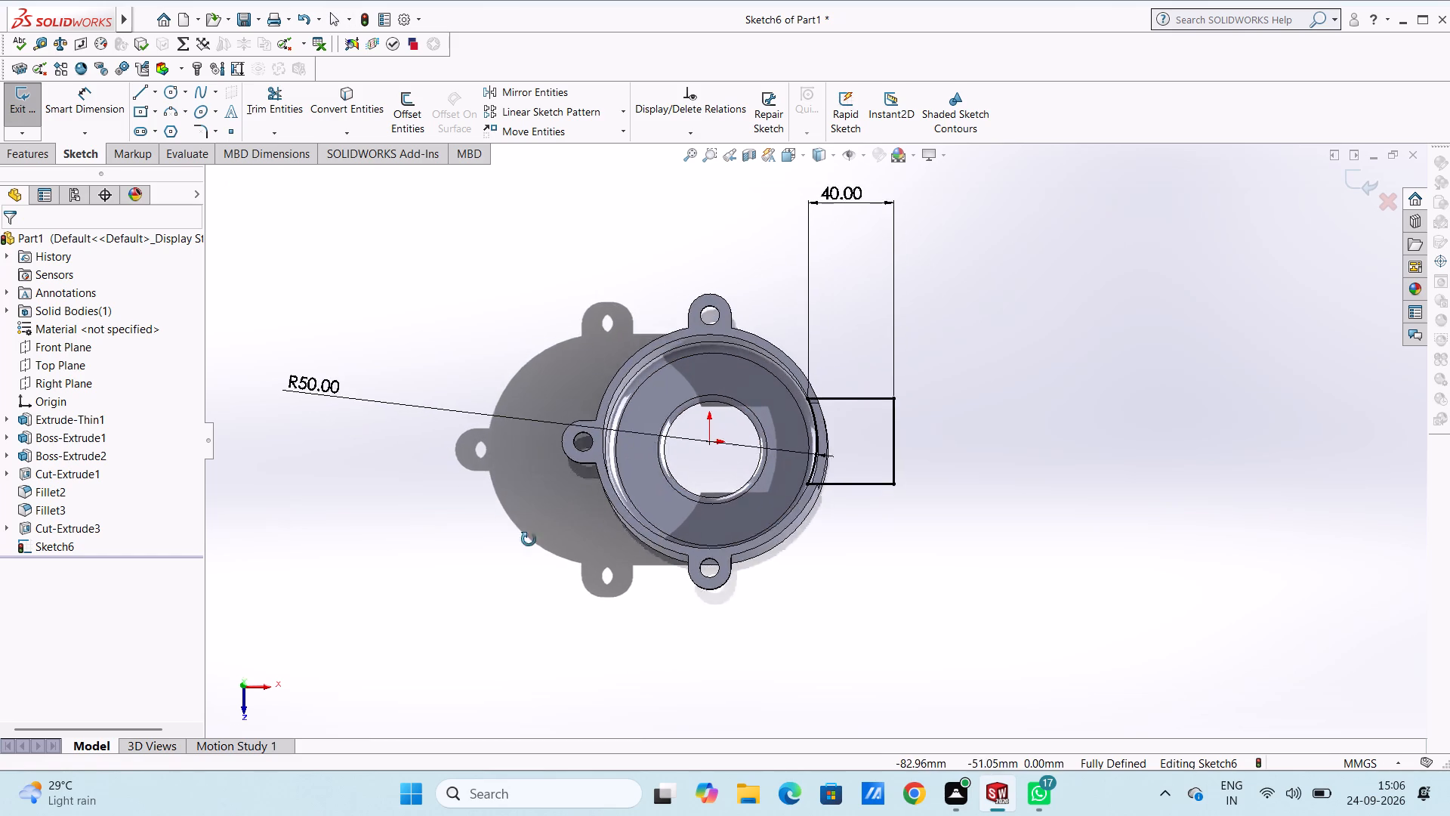
middle_click_drag(529, 539, 503, 447)
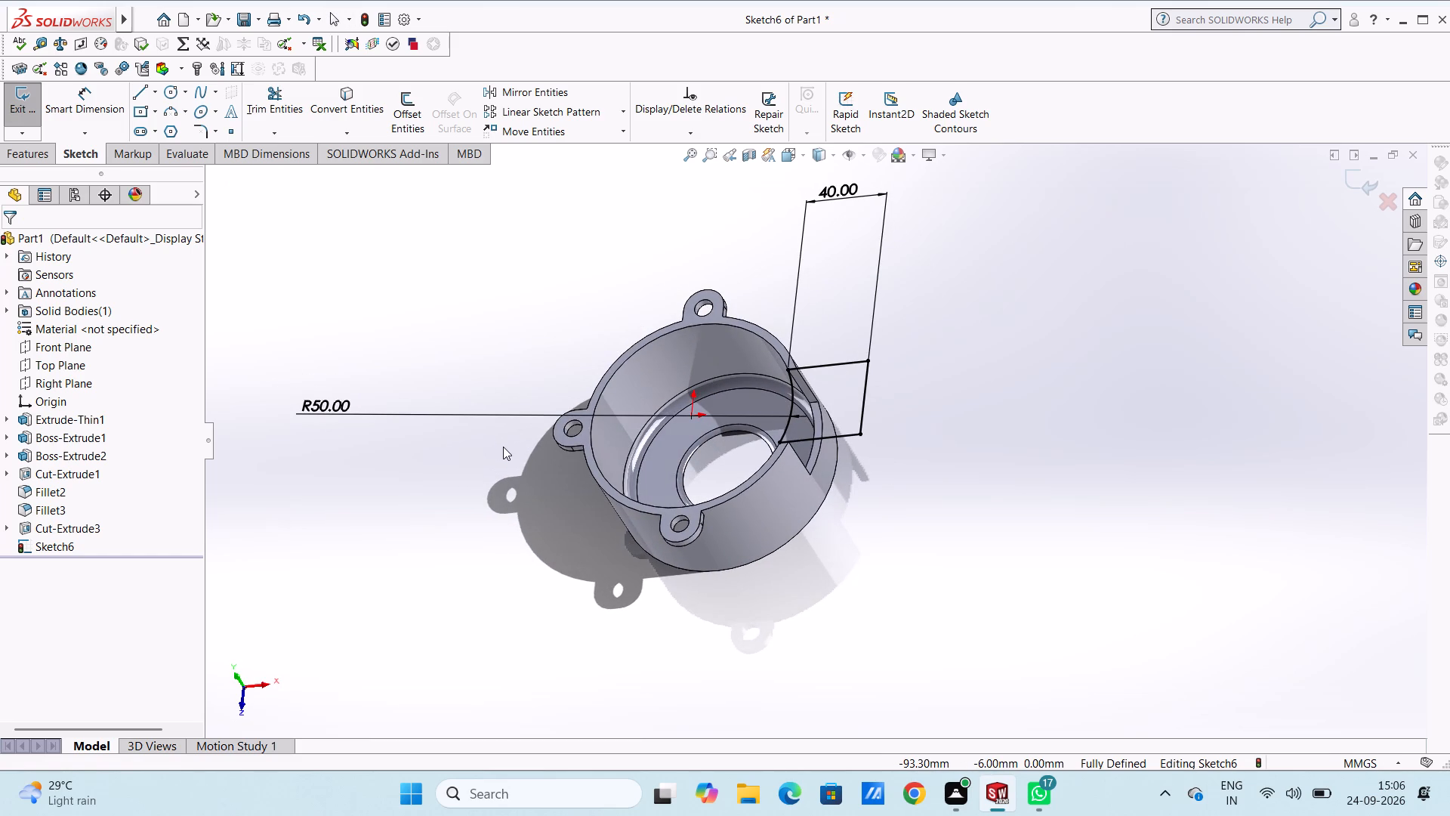
middle_click_drag(503, 447, 528, 522)
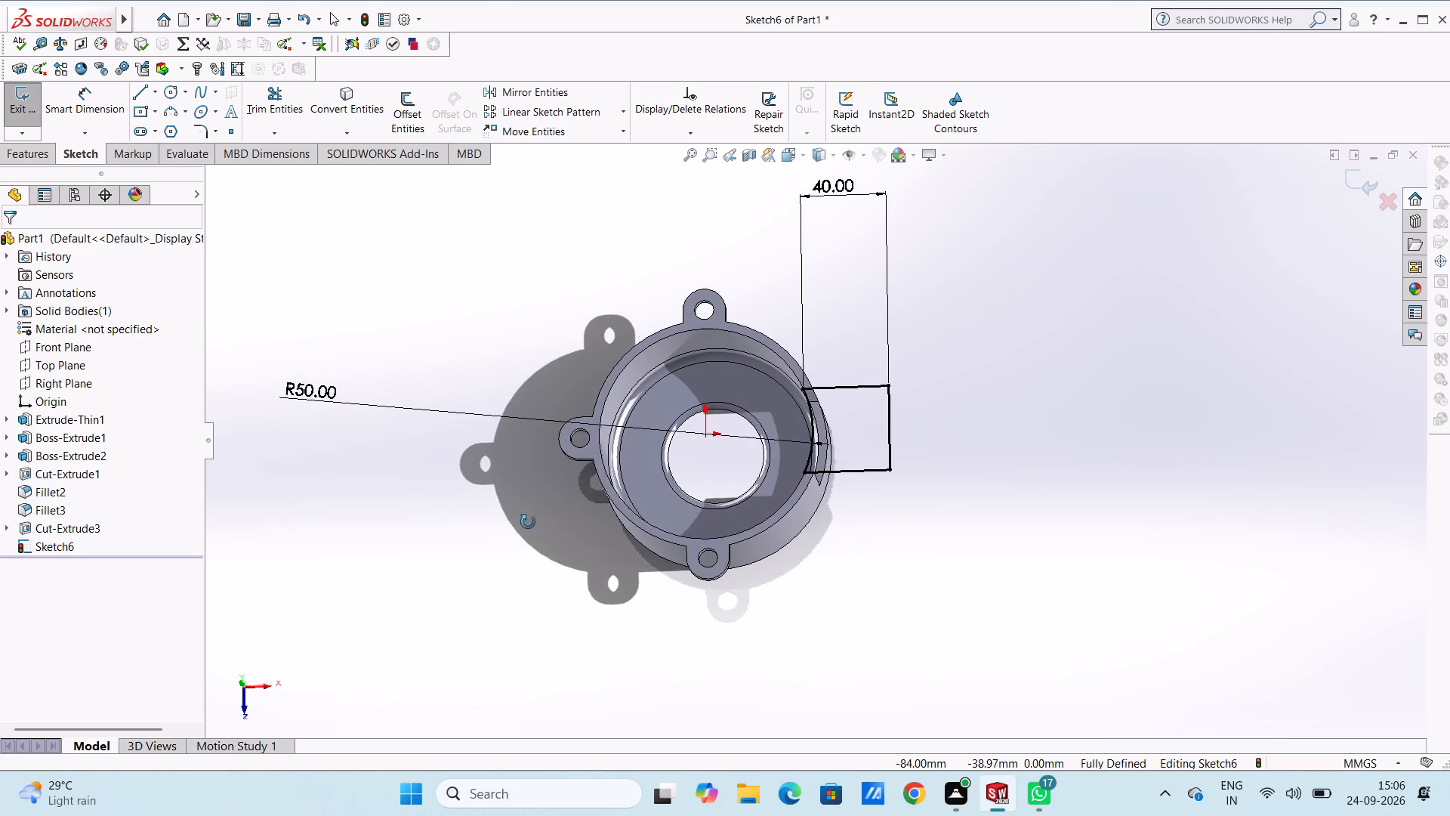
middle_click_drag(528, 522, 541, 553)
scroll(541, 553, "down", 1)
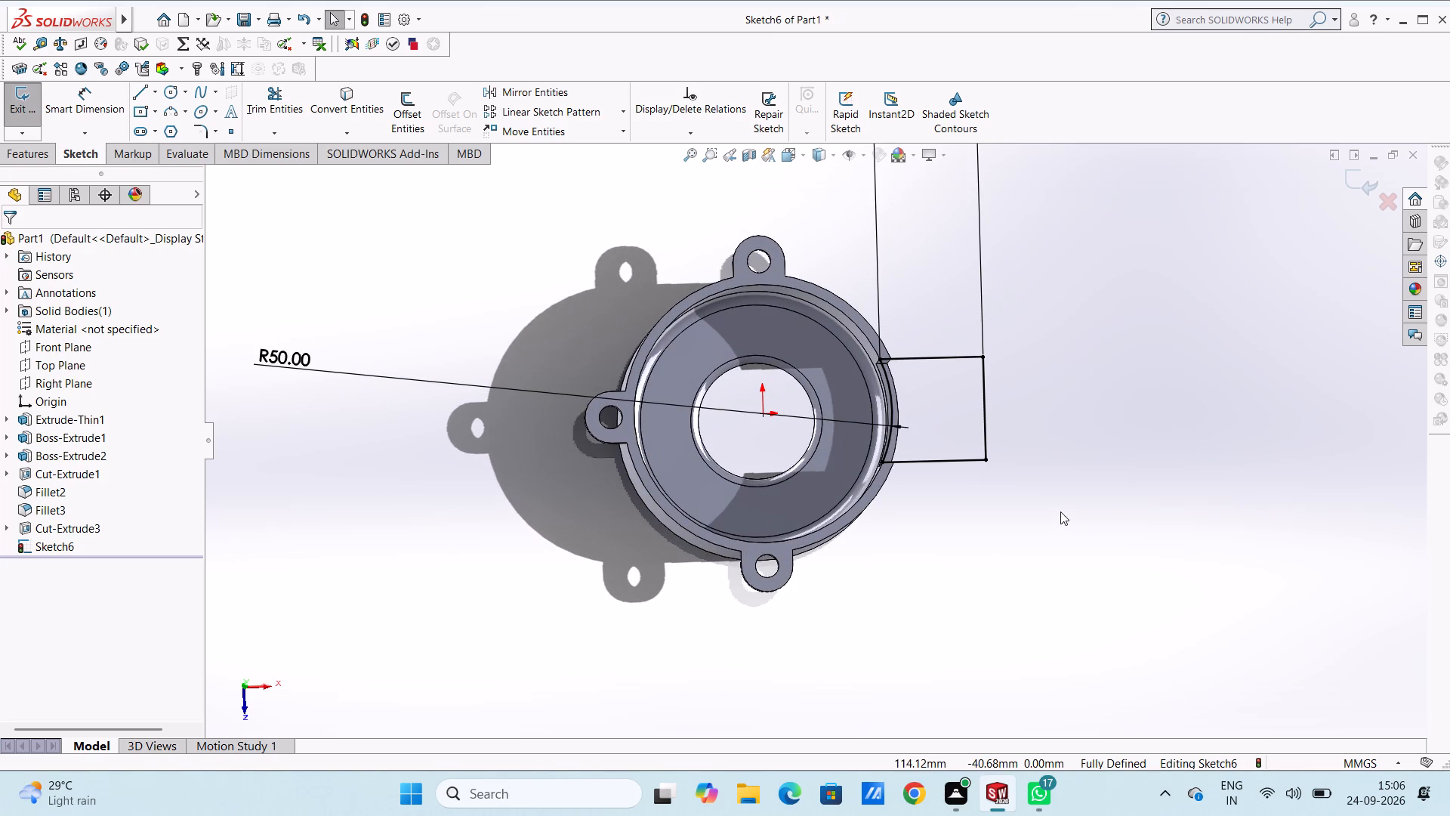
scroll(1112, 526, "up", 2)
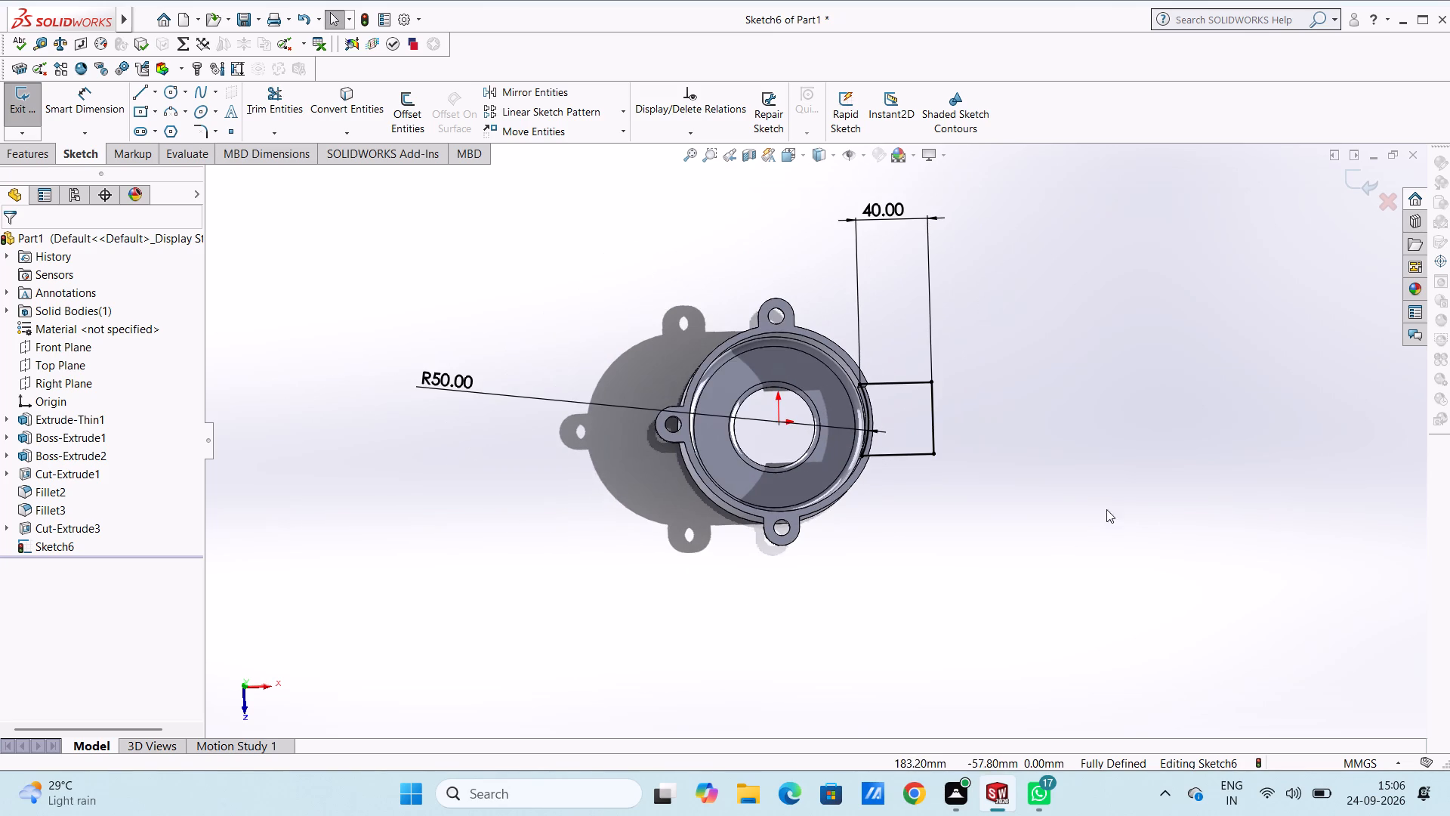
middle_click_drag(1110, 496, 1112, 514)
scroll(1089, 490, "down", 3)
scroll(1014, 478, "up", 2)
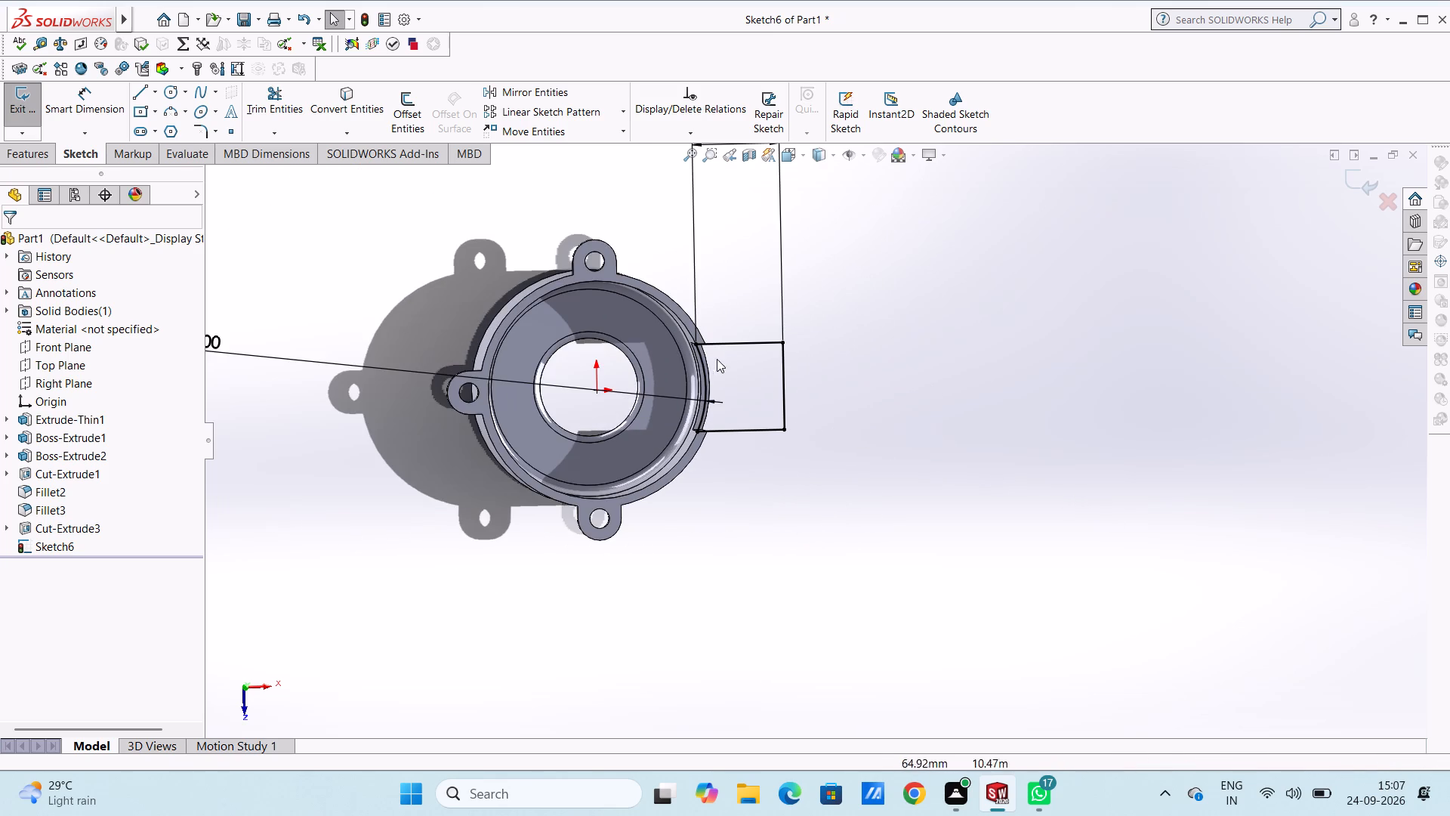
scroll(708, 357, "up", 1)
scroll(708, 357, "down", 1)
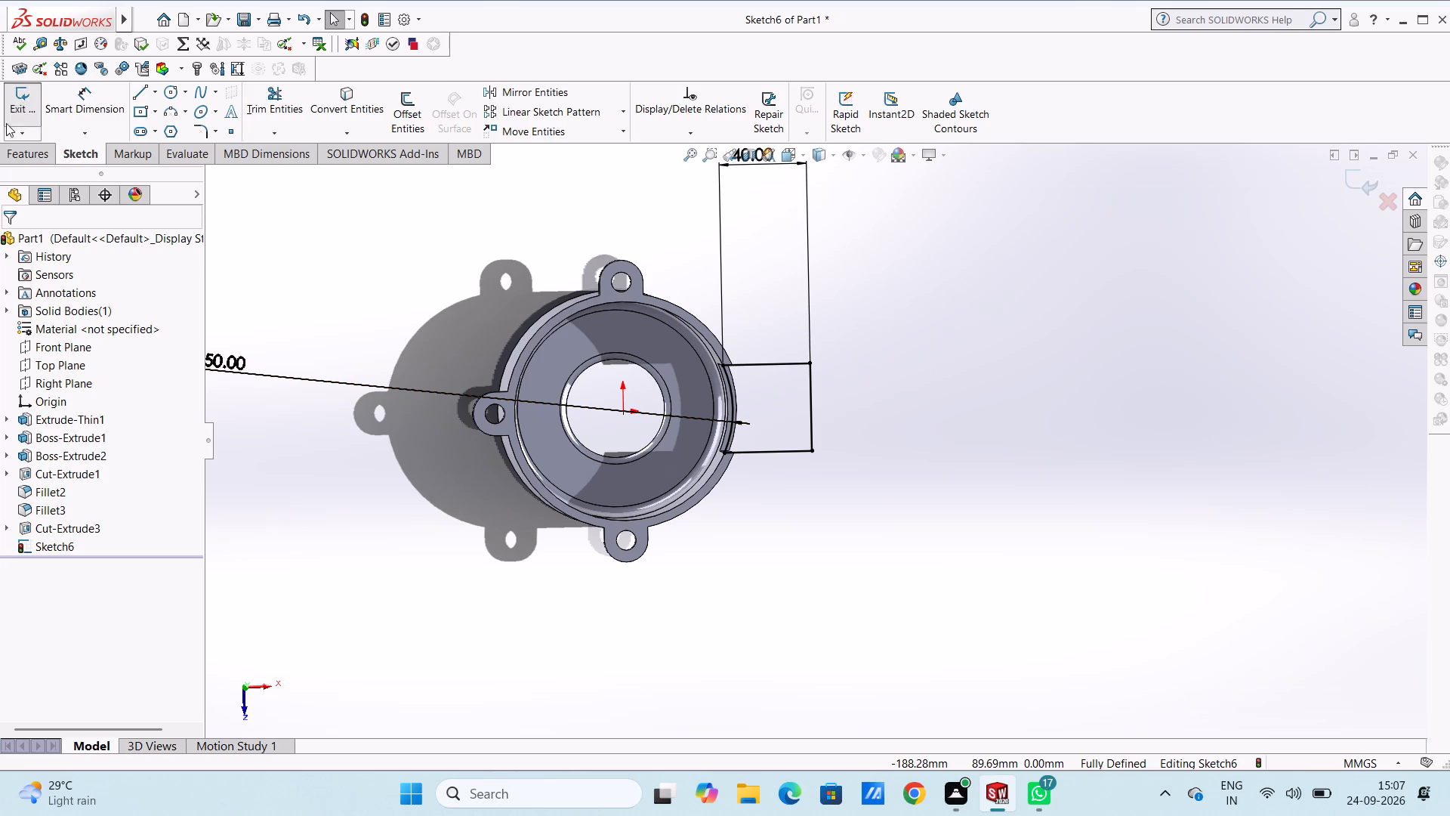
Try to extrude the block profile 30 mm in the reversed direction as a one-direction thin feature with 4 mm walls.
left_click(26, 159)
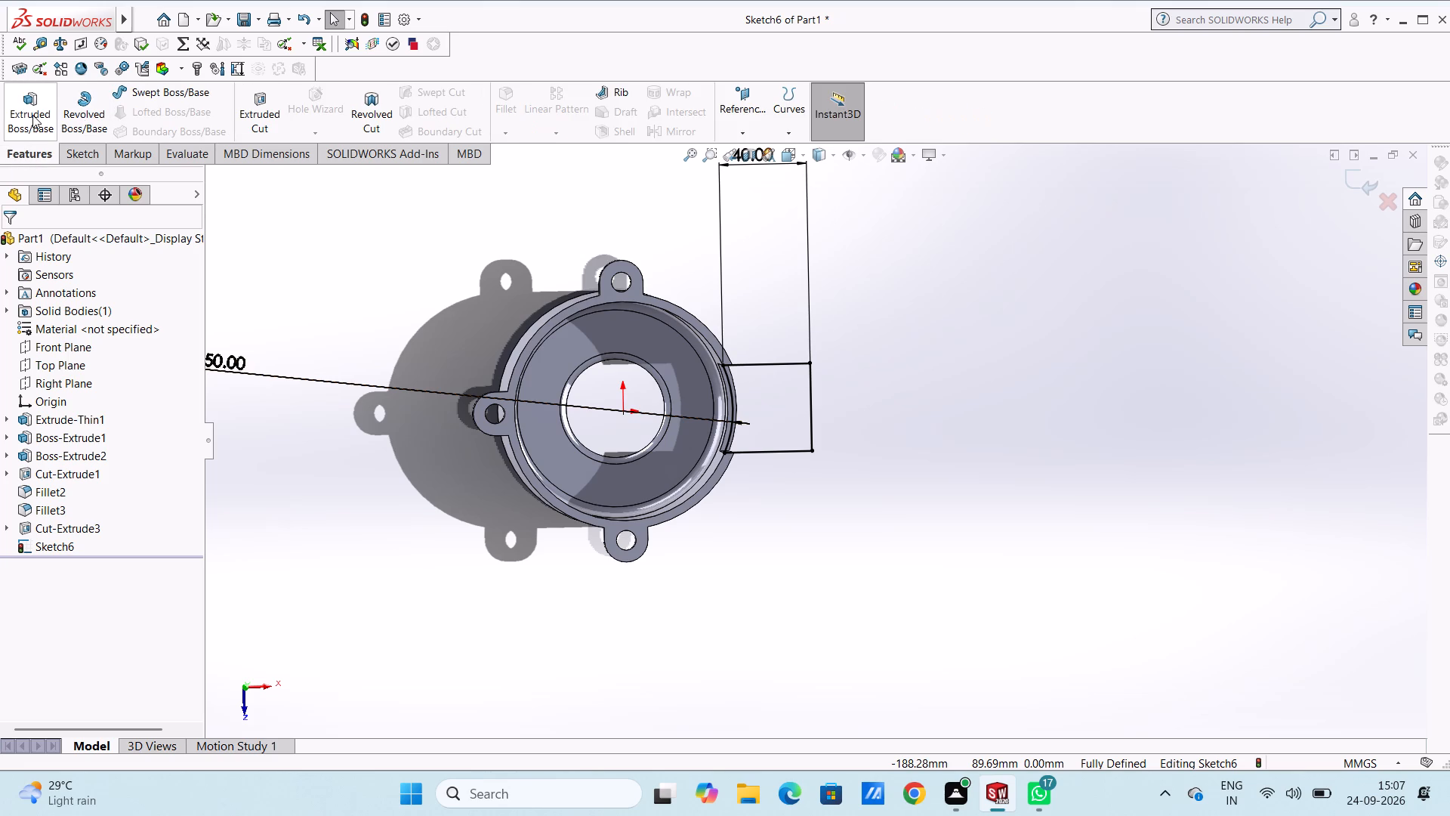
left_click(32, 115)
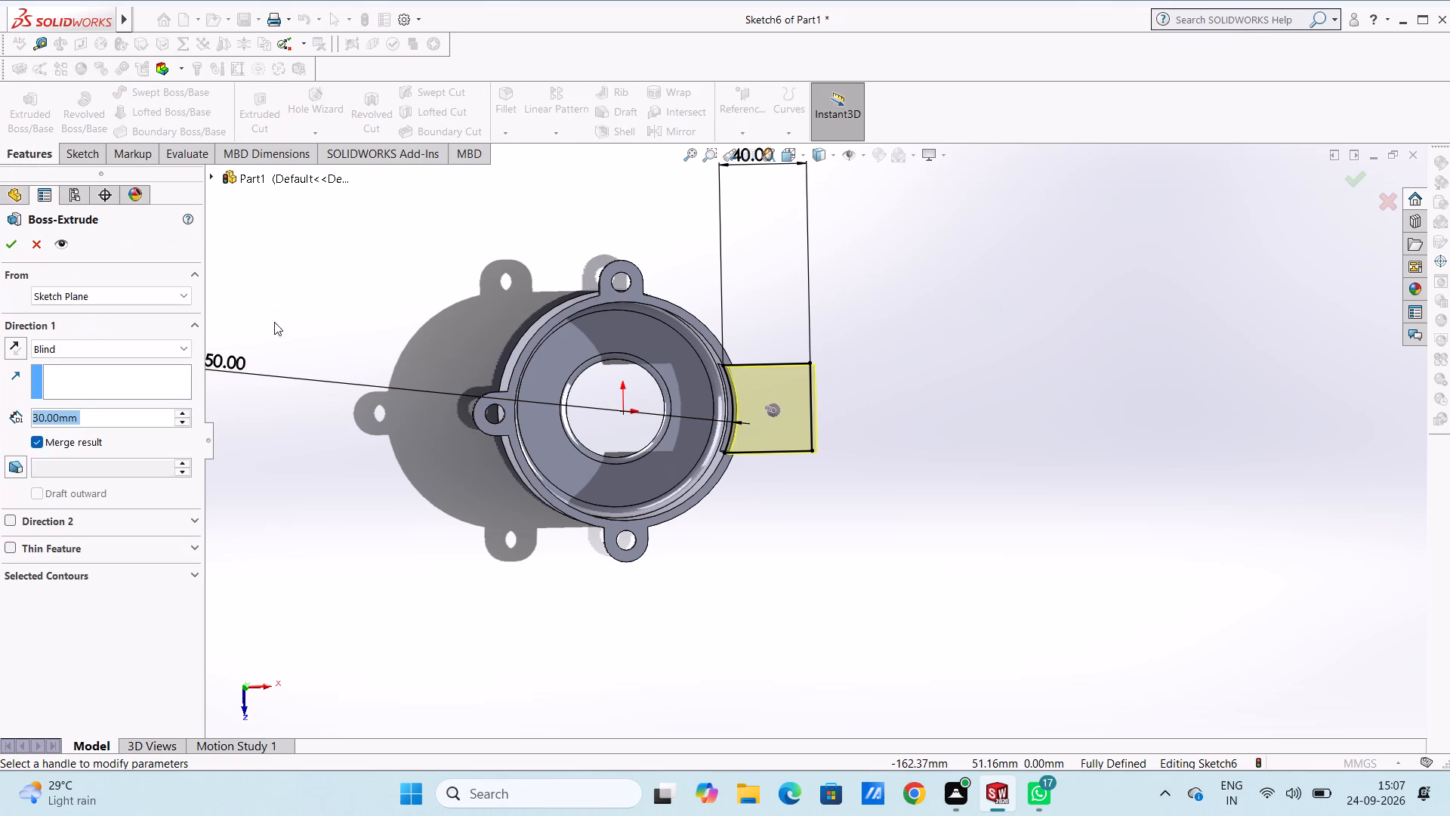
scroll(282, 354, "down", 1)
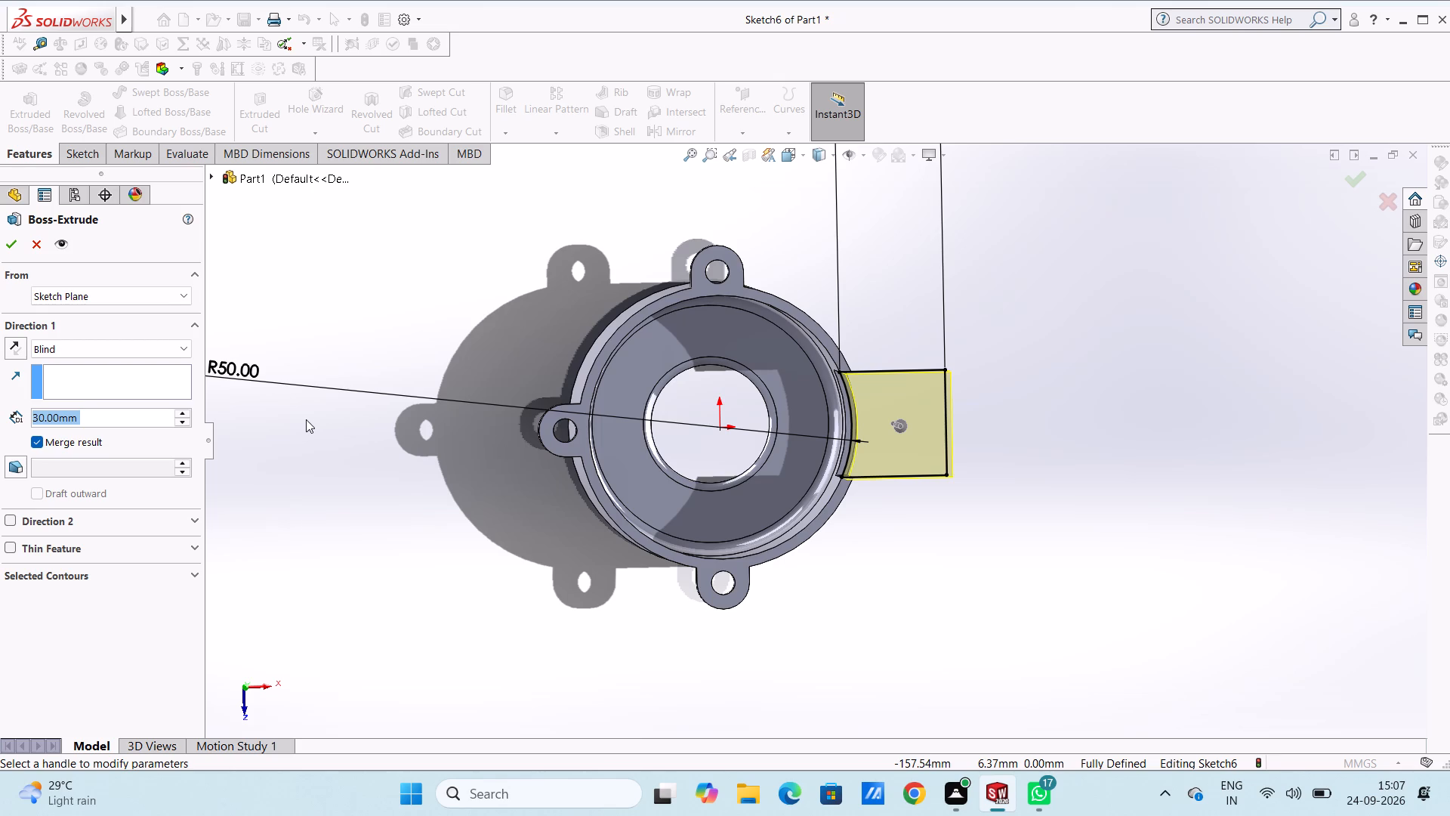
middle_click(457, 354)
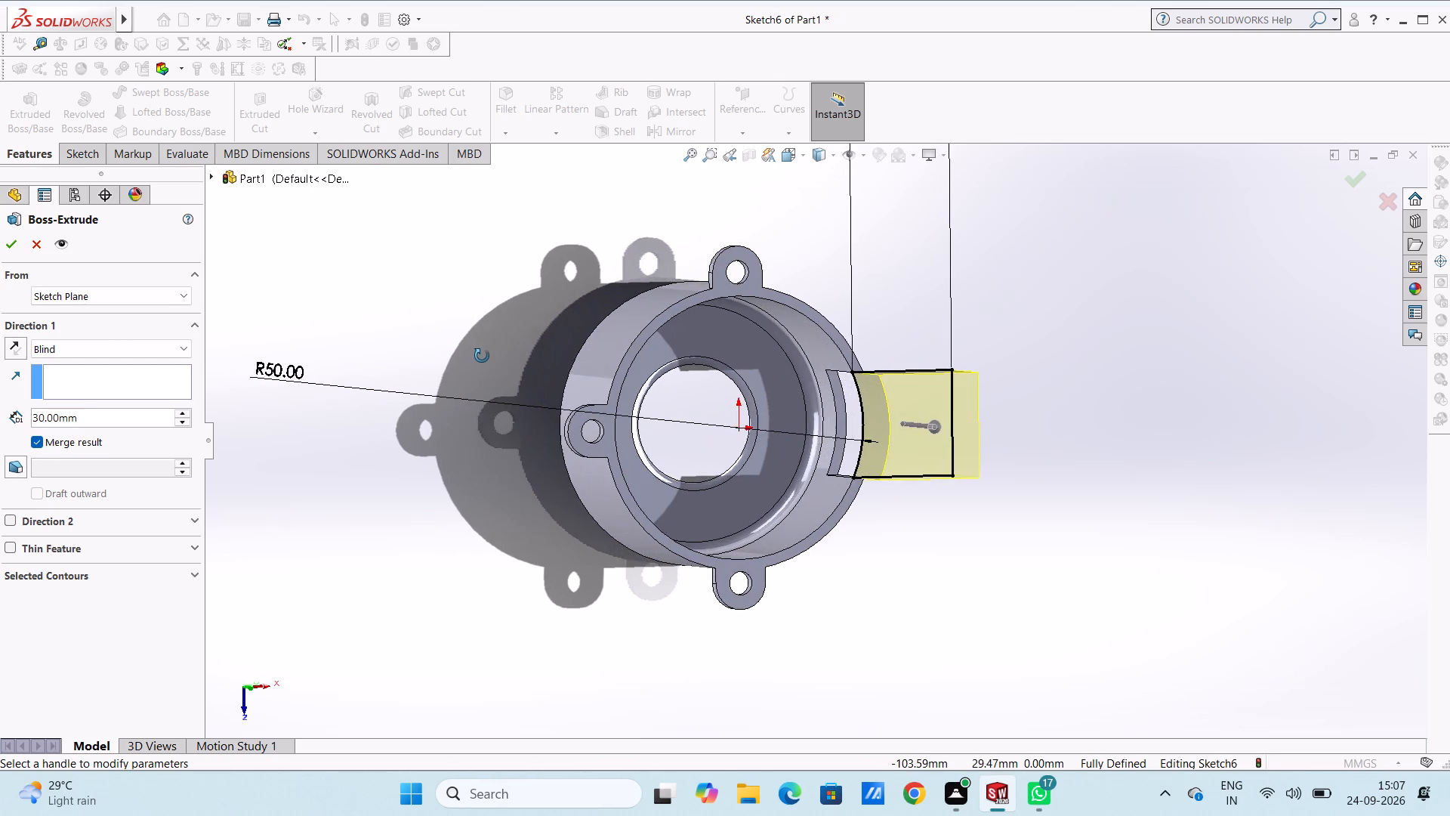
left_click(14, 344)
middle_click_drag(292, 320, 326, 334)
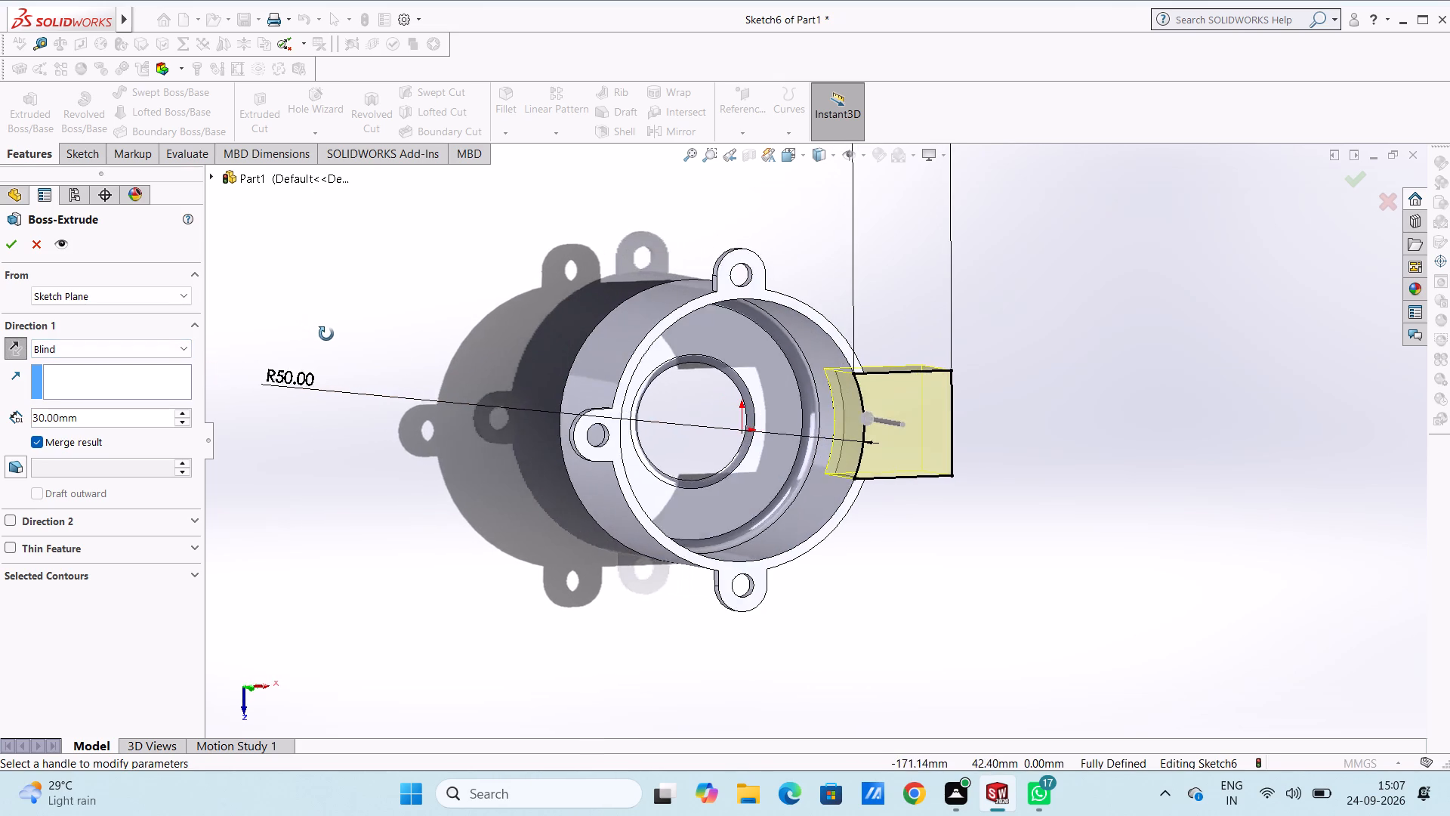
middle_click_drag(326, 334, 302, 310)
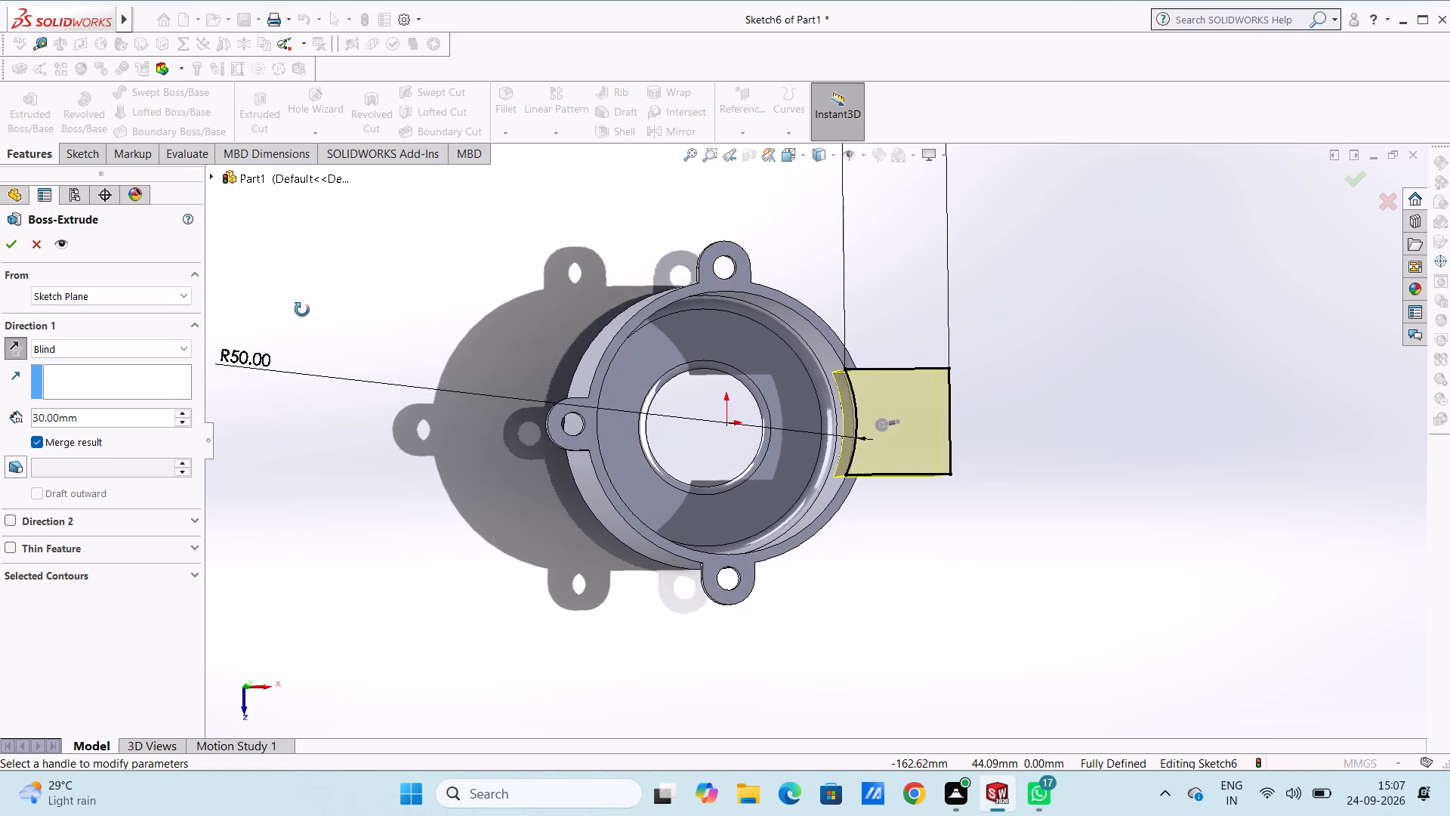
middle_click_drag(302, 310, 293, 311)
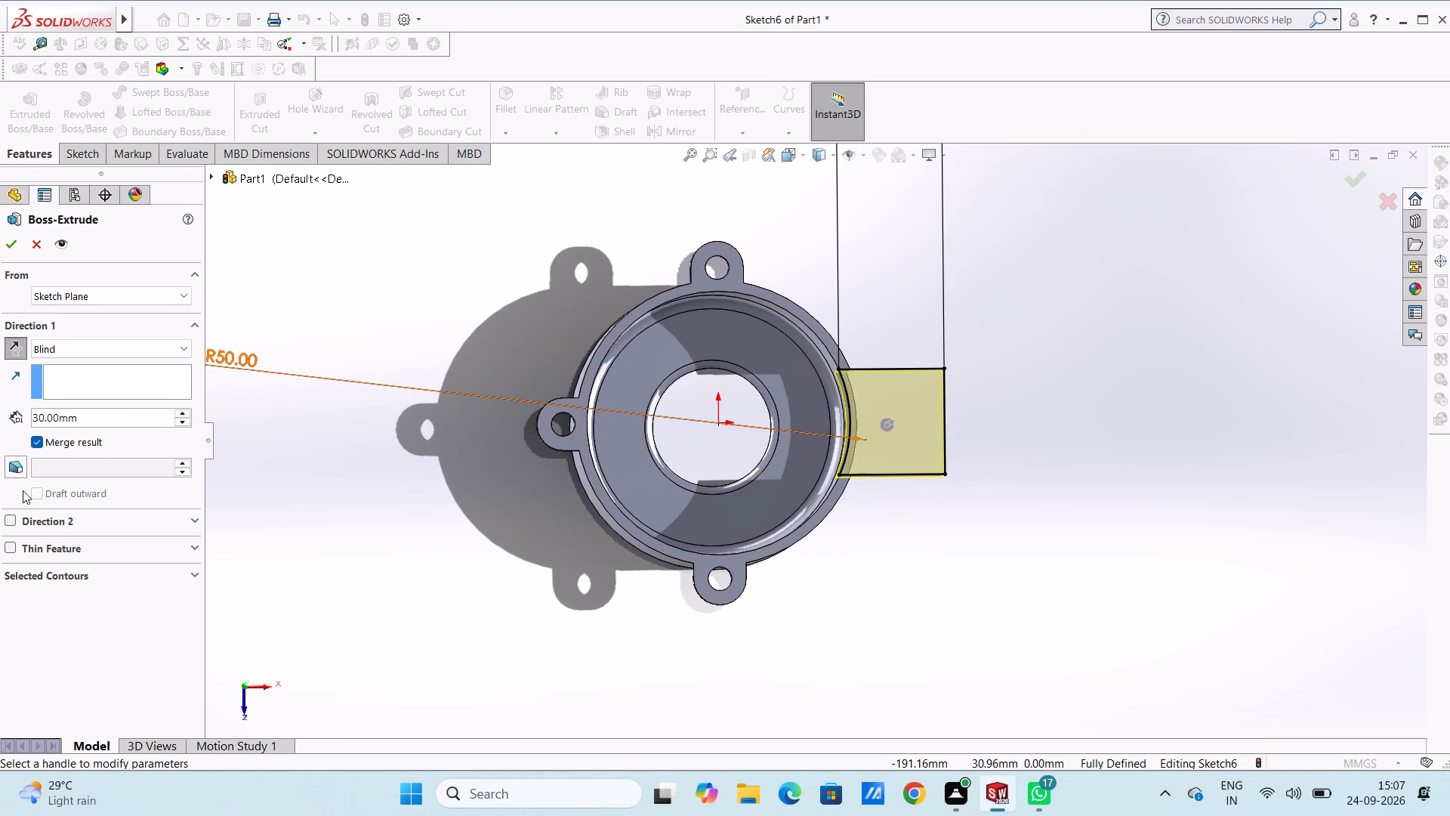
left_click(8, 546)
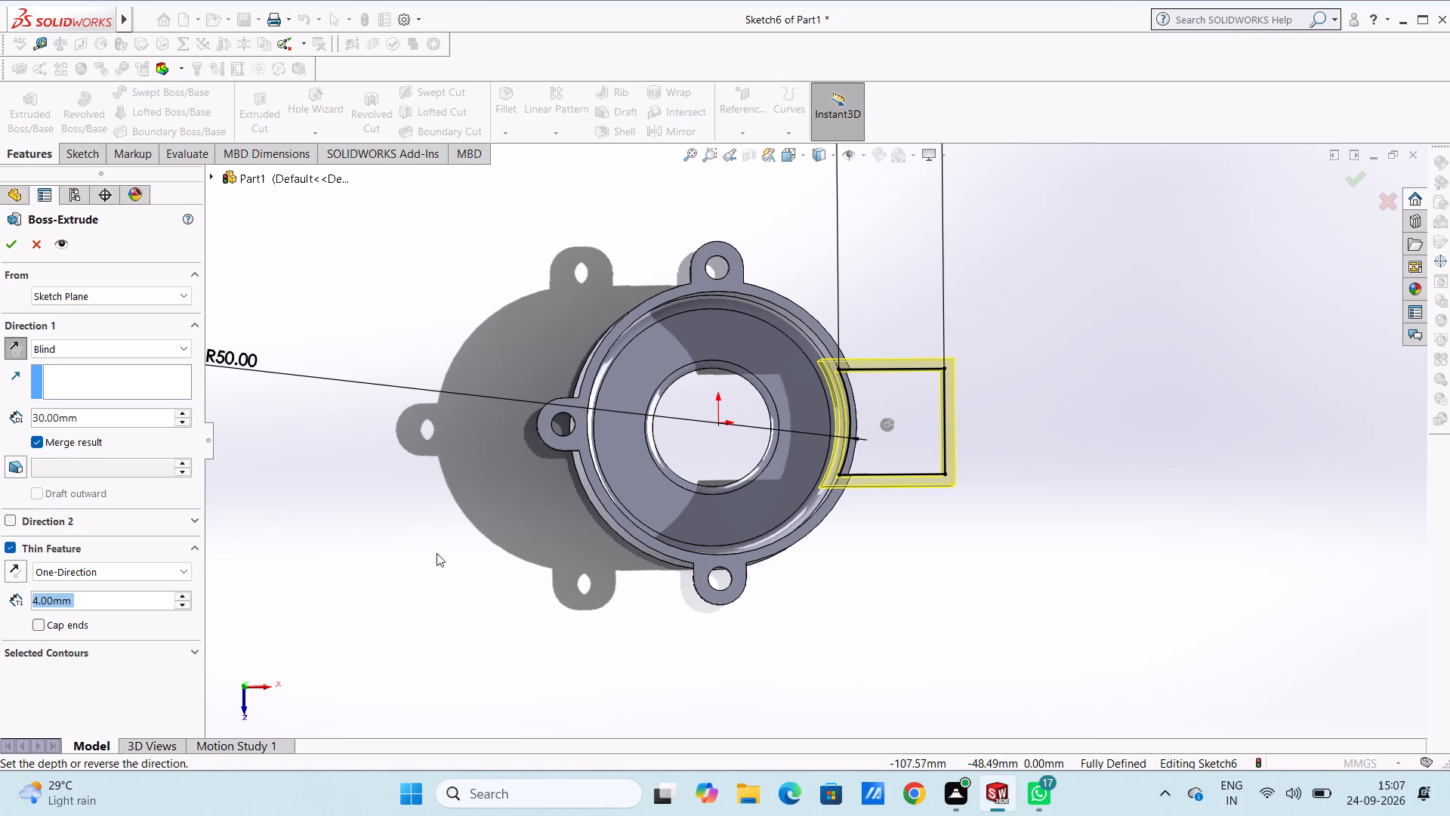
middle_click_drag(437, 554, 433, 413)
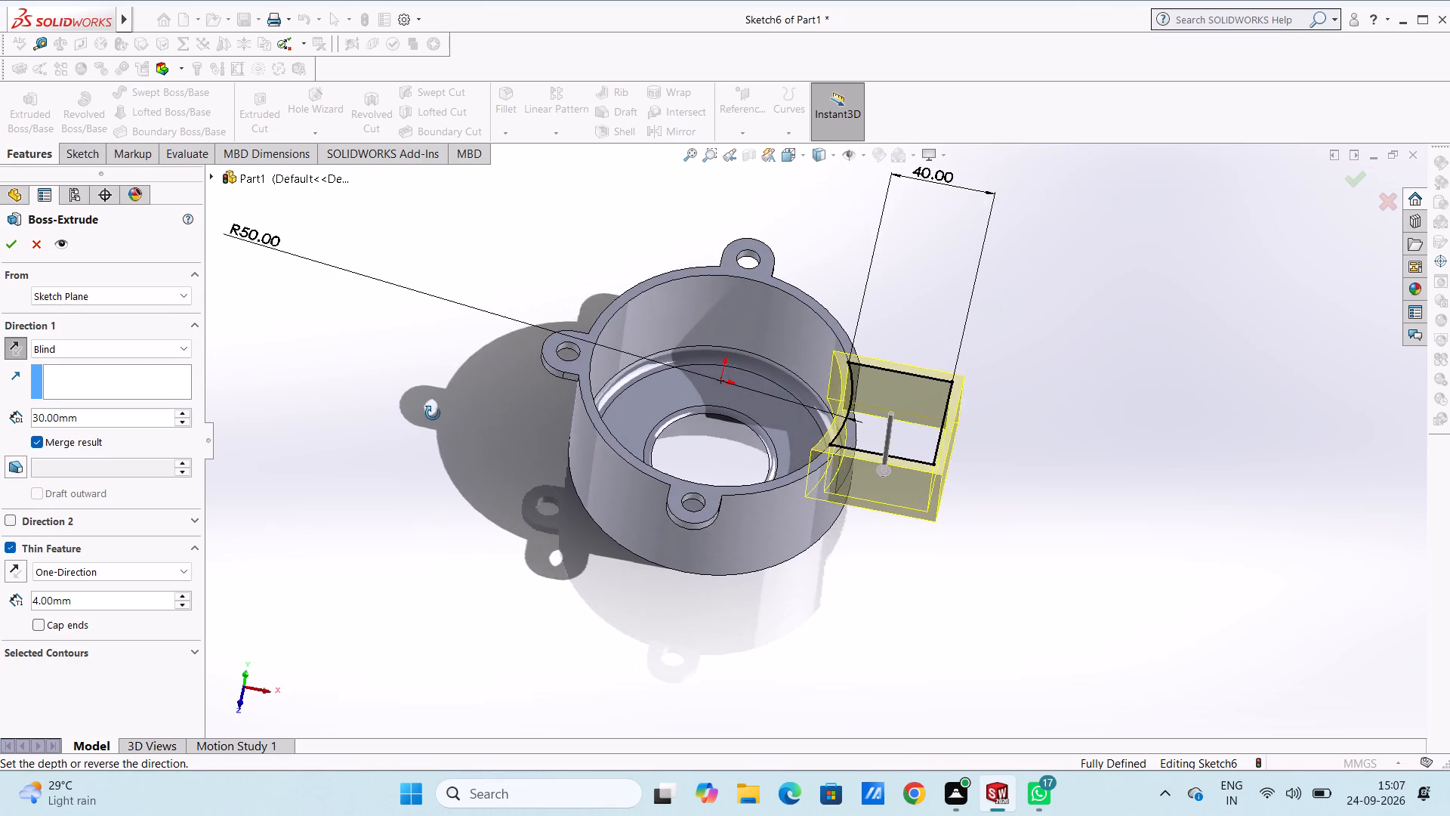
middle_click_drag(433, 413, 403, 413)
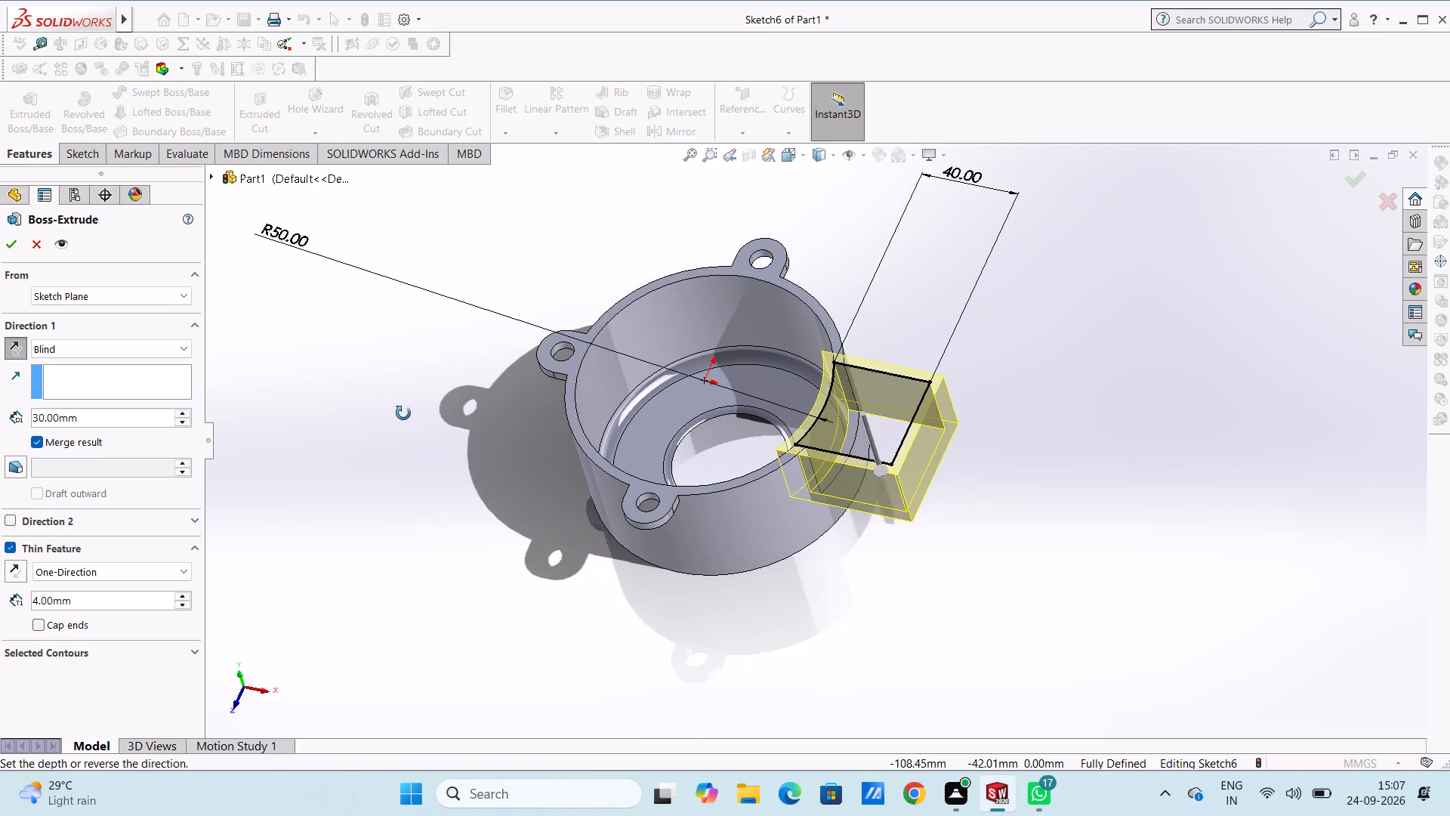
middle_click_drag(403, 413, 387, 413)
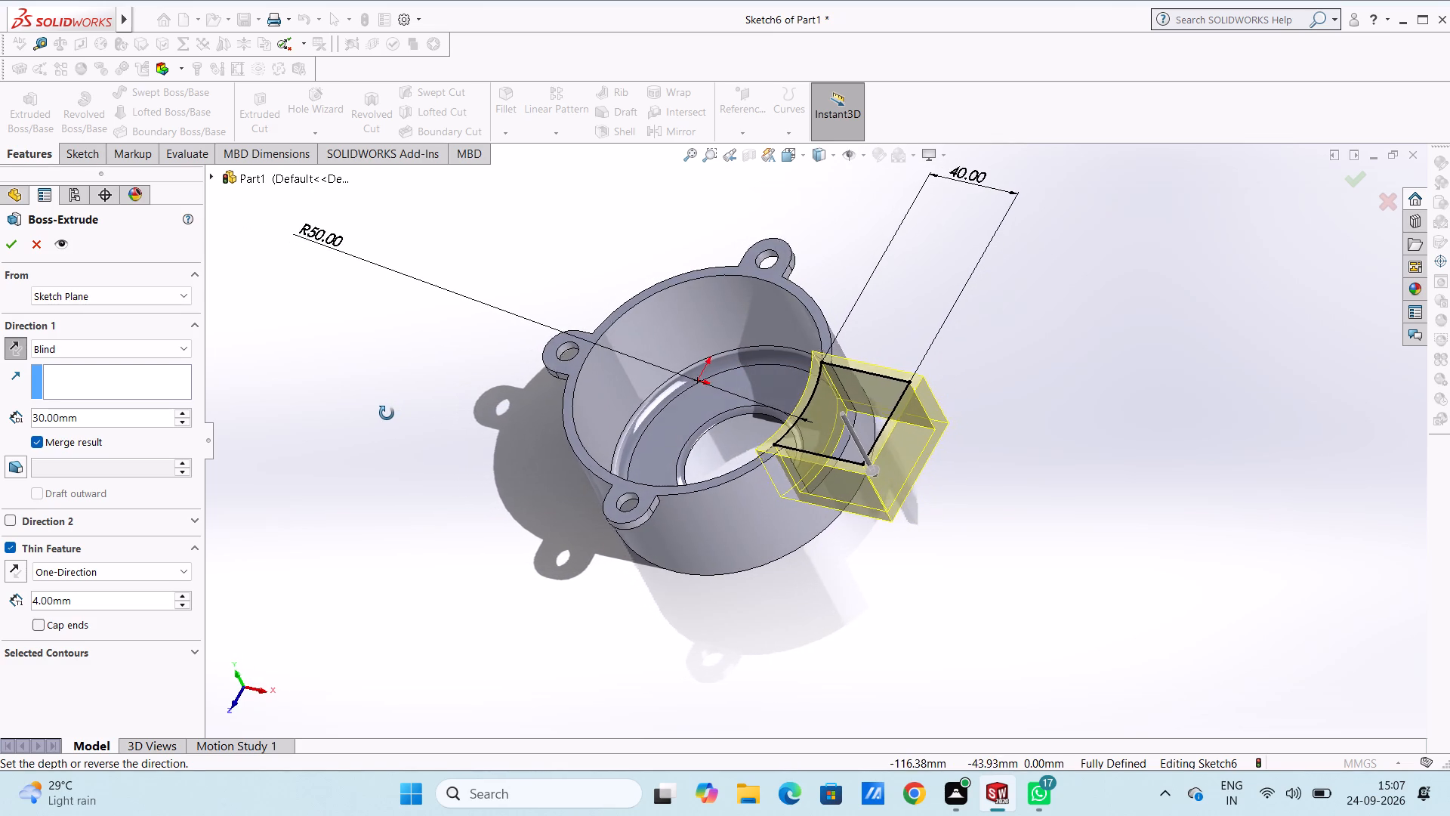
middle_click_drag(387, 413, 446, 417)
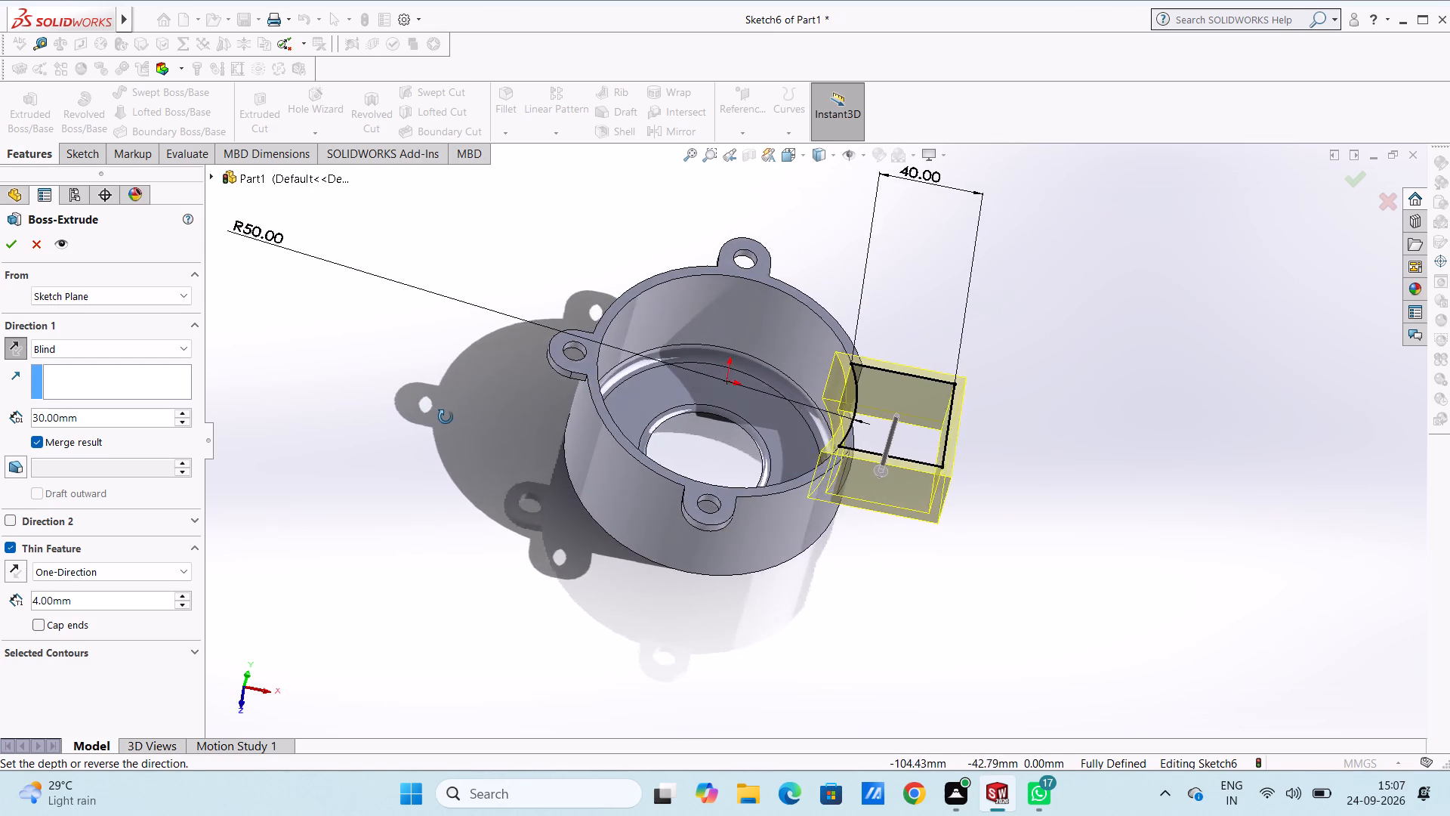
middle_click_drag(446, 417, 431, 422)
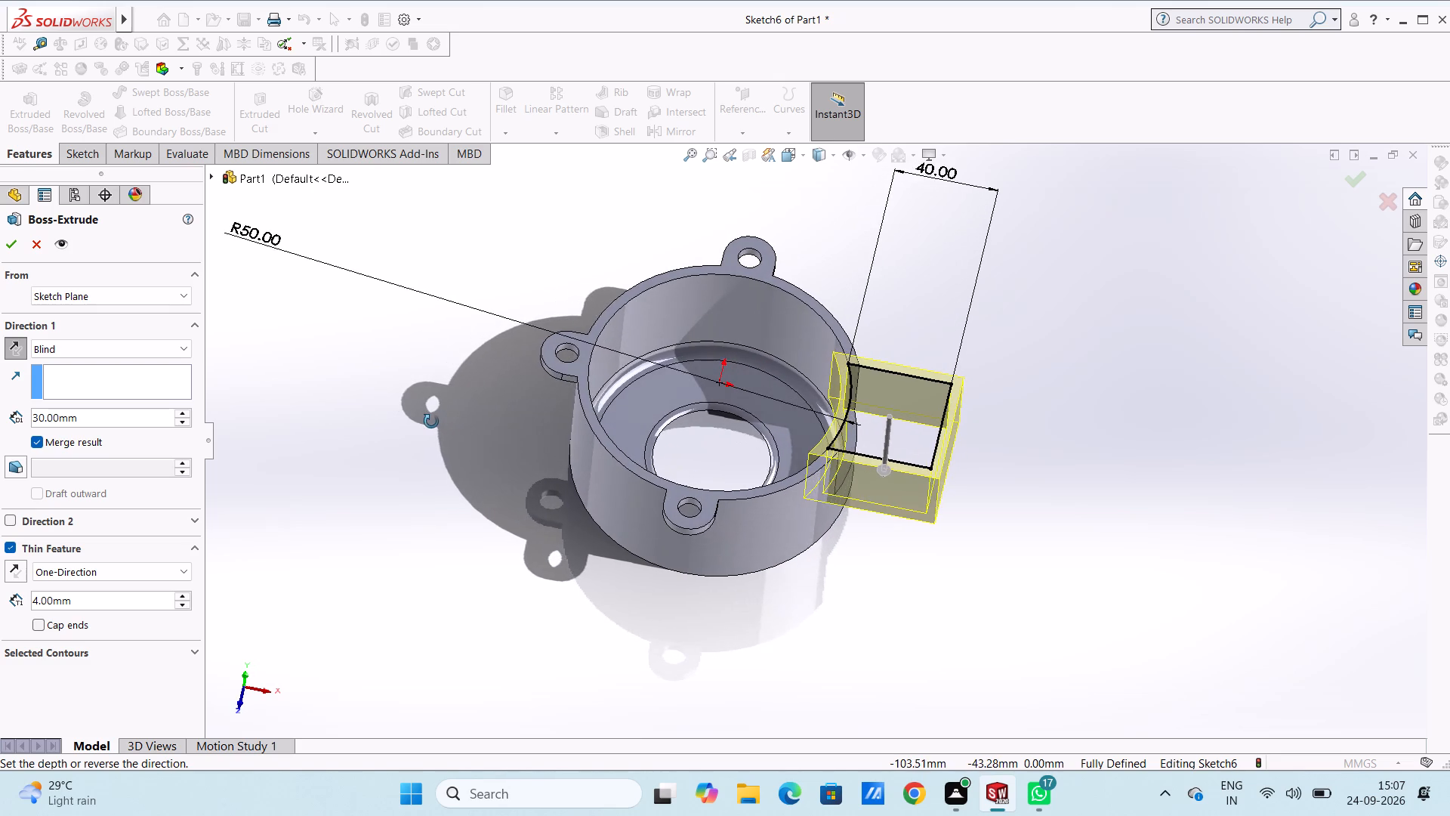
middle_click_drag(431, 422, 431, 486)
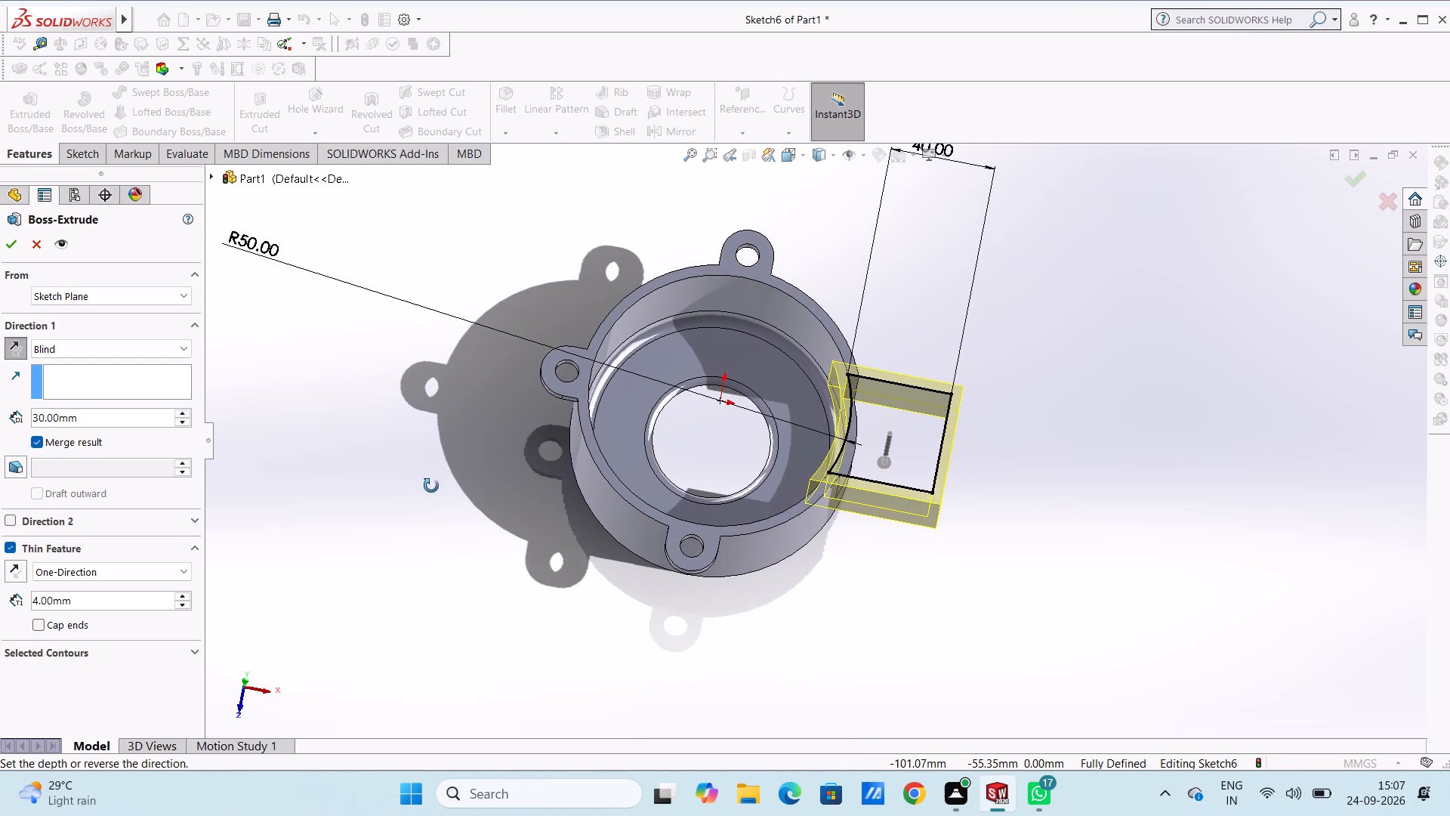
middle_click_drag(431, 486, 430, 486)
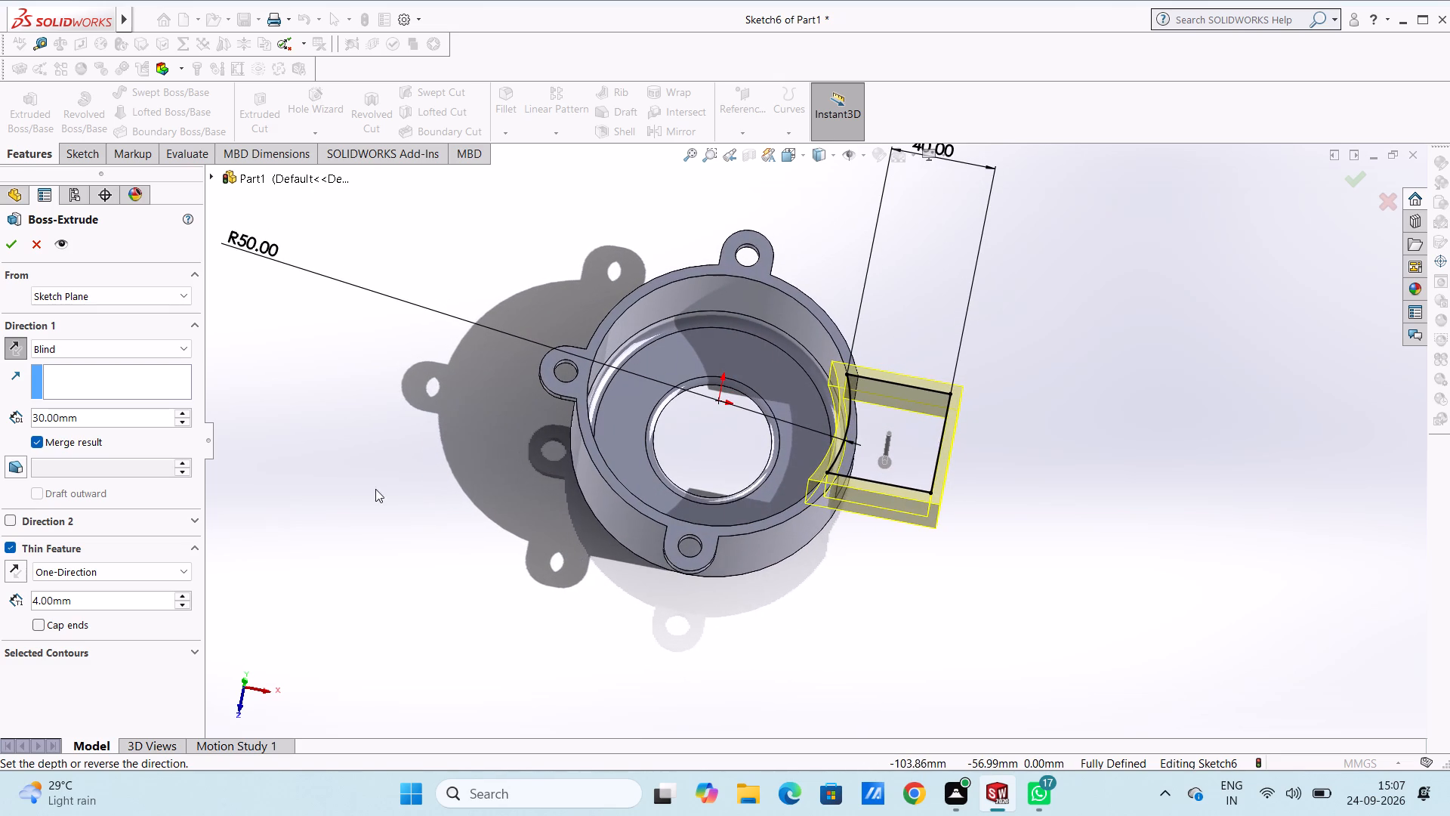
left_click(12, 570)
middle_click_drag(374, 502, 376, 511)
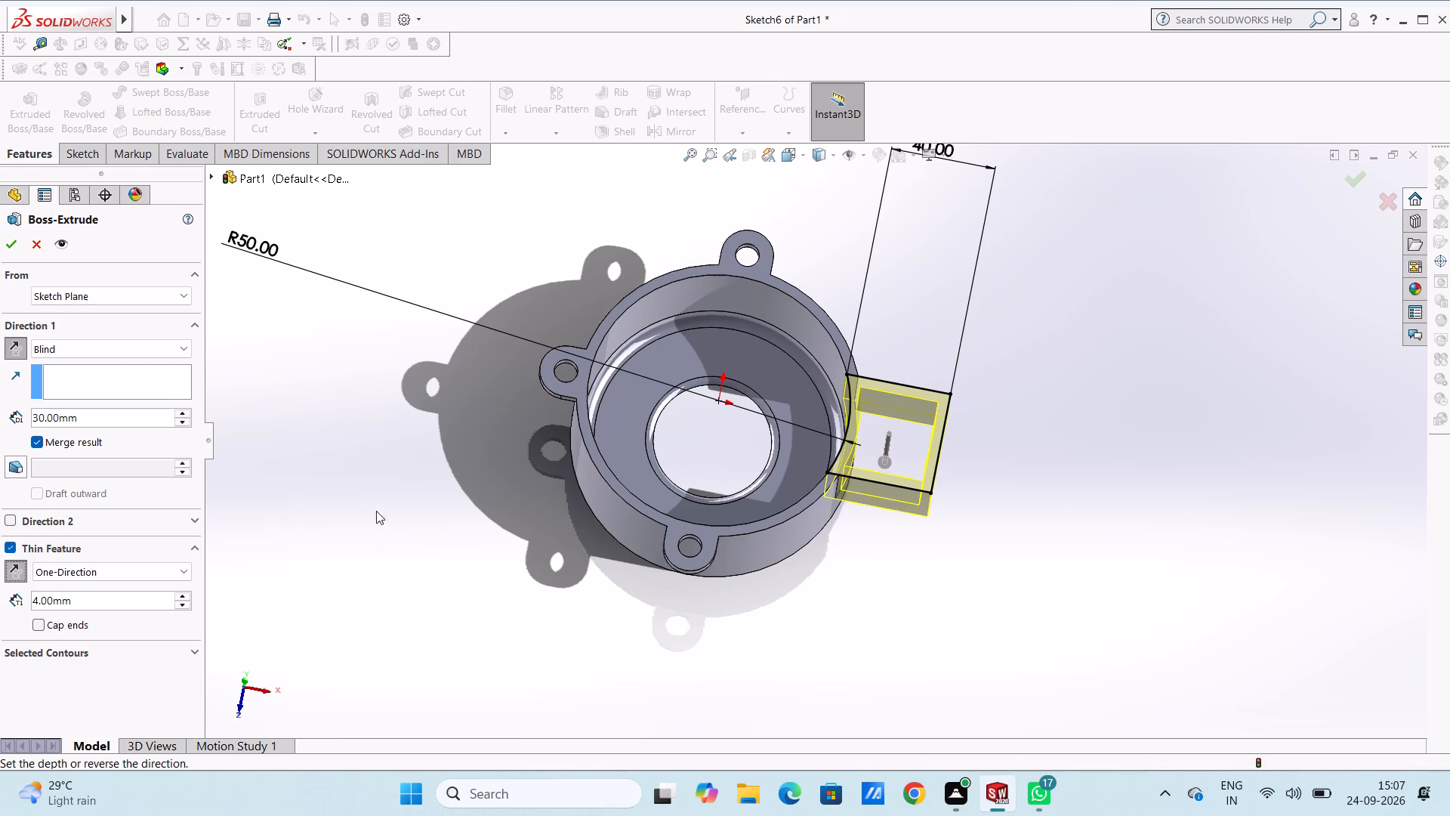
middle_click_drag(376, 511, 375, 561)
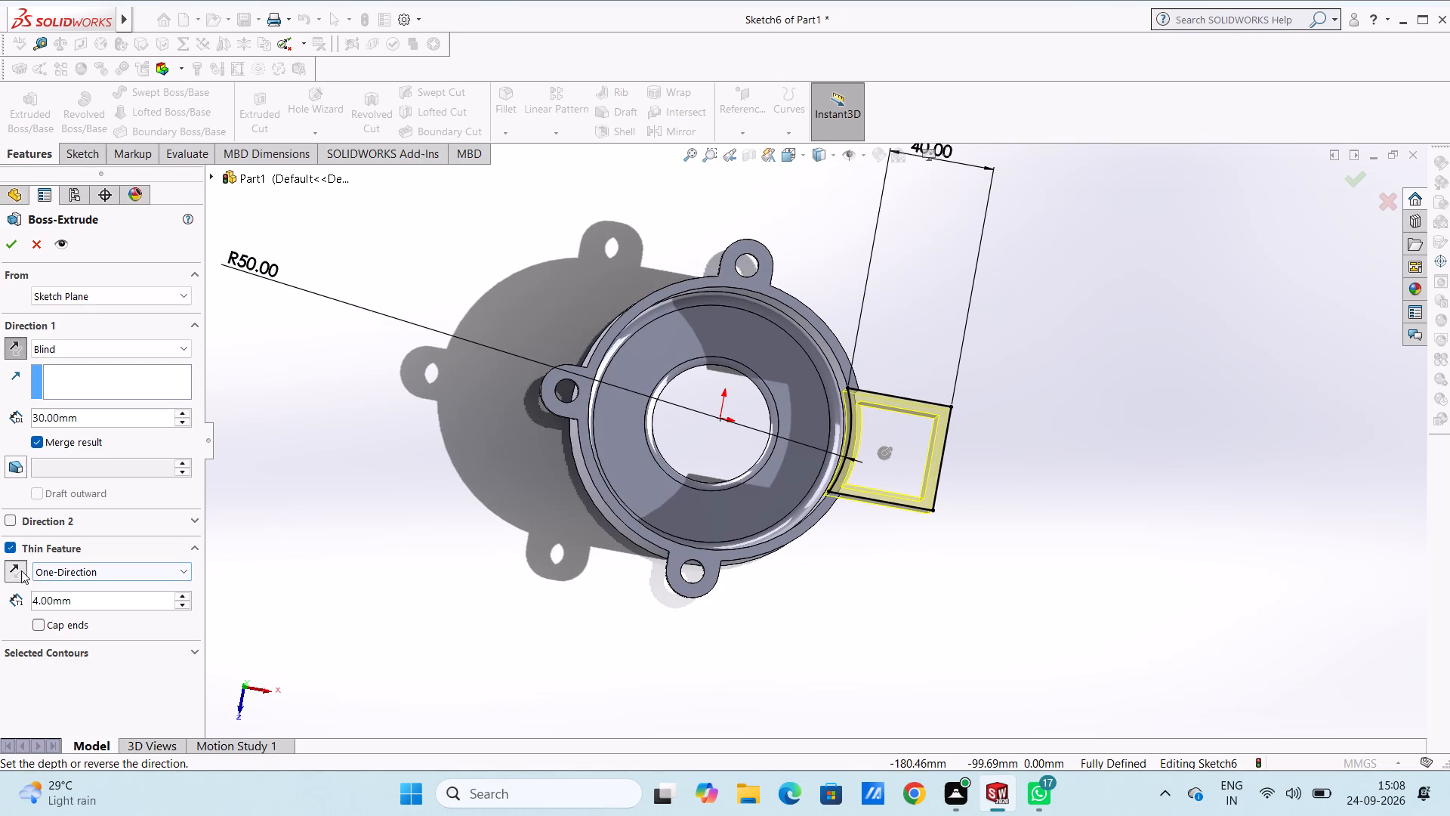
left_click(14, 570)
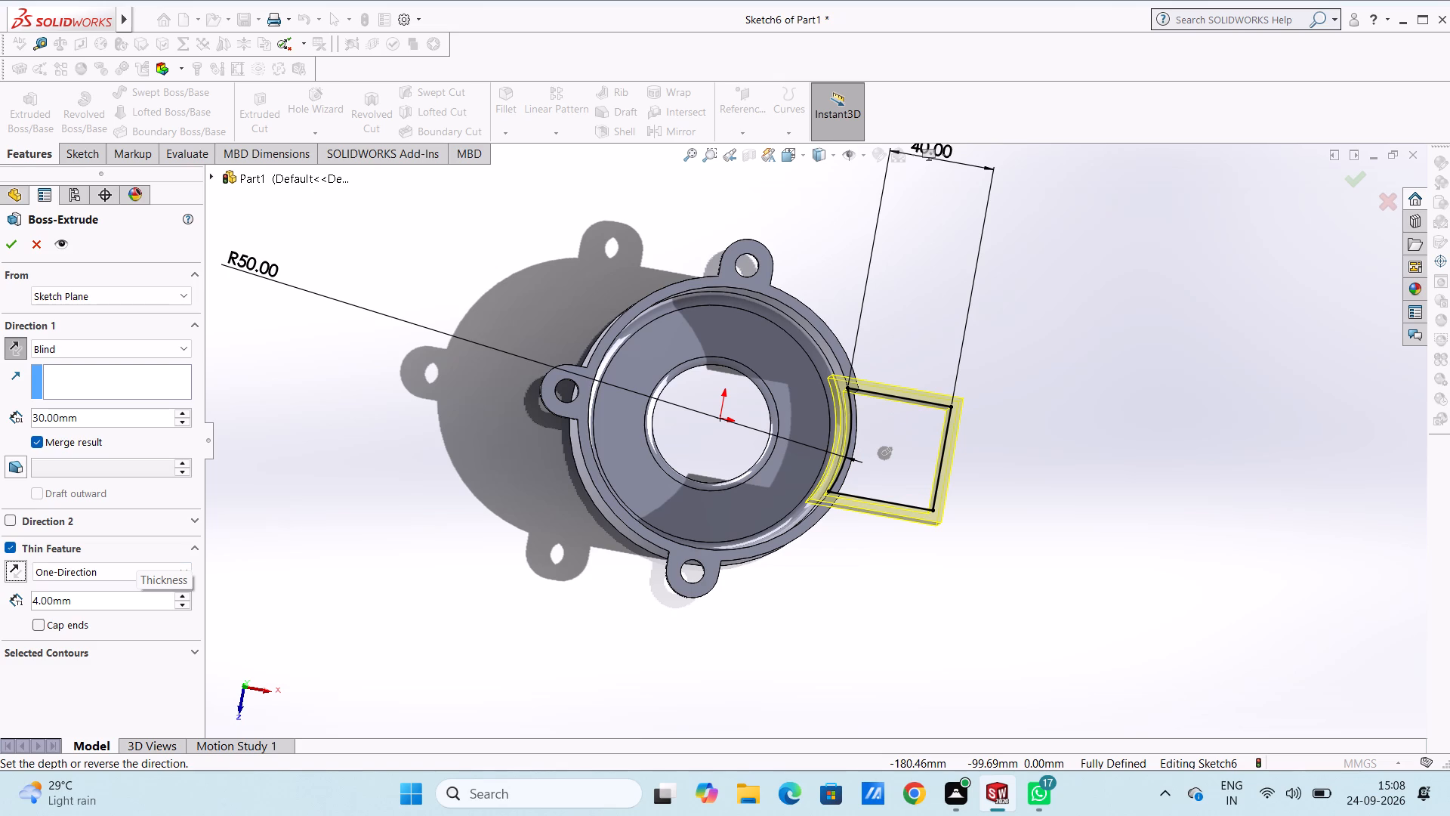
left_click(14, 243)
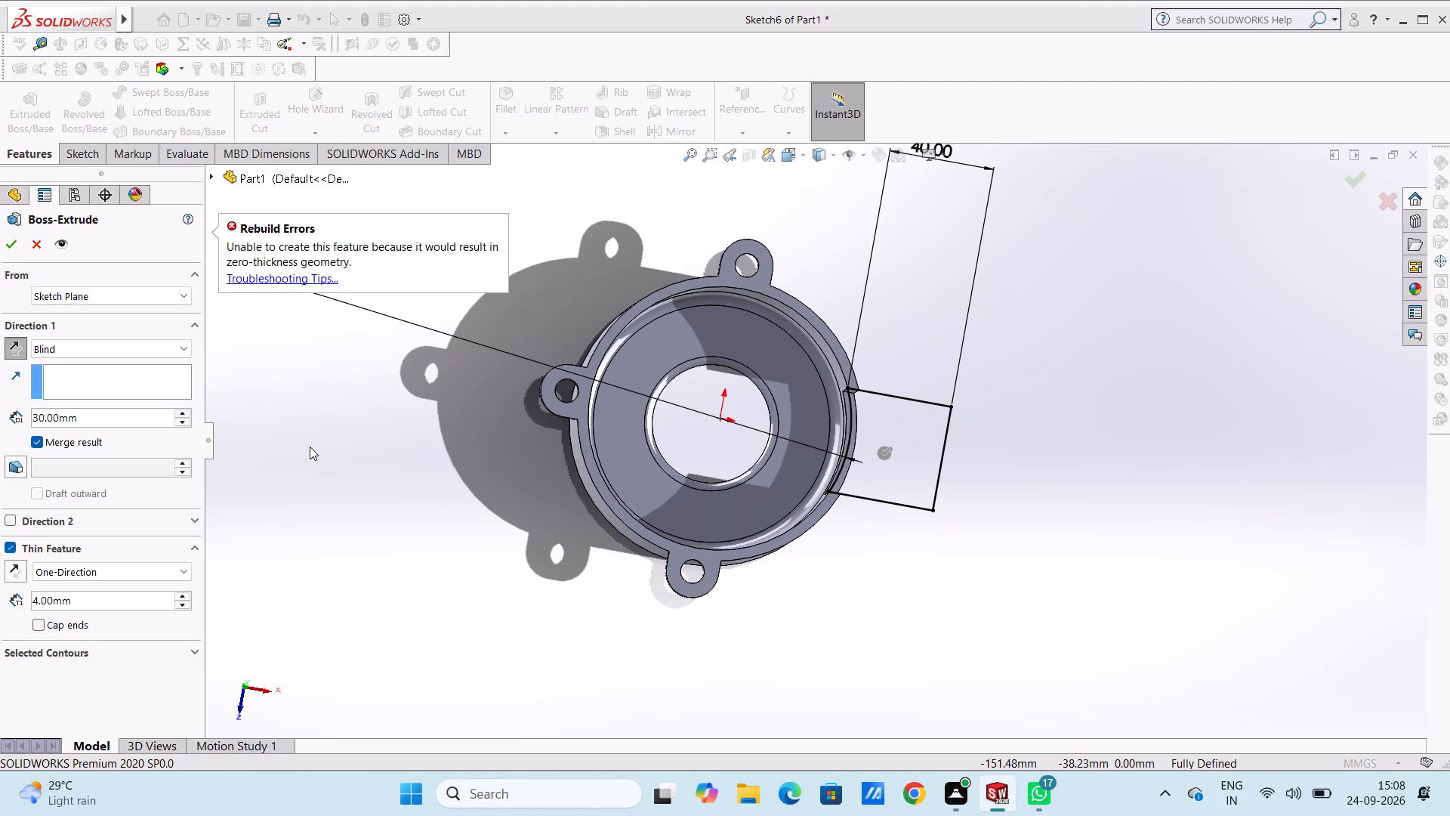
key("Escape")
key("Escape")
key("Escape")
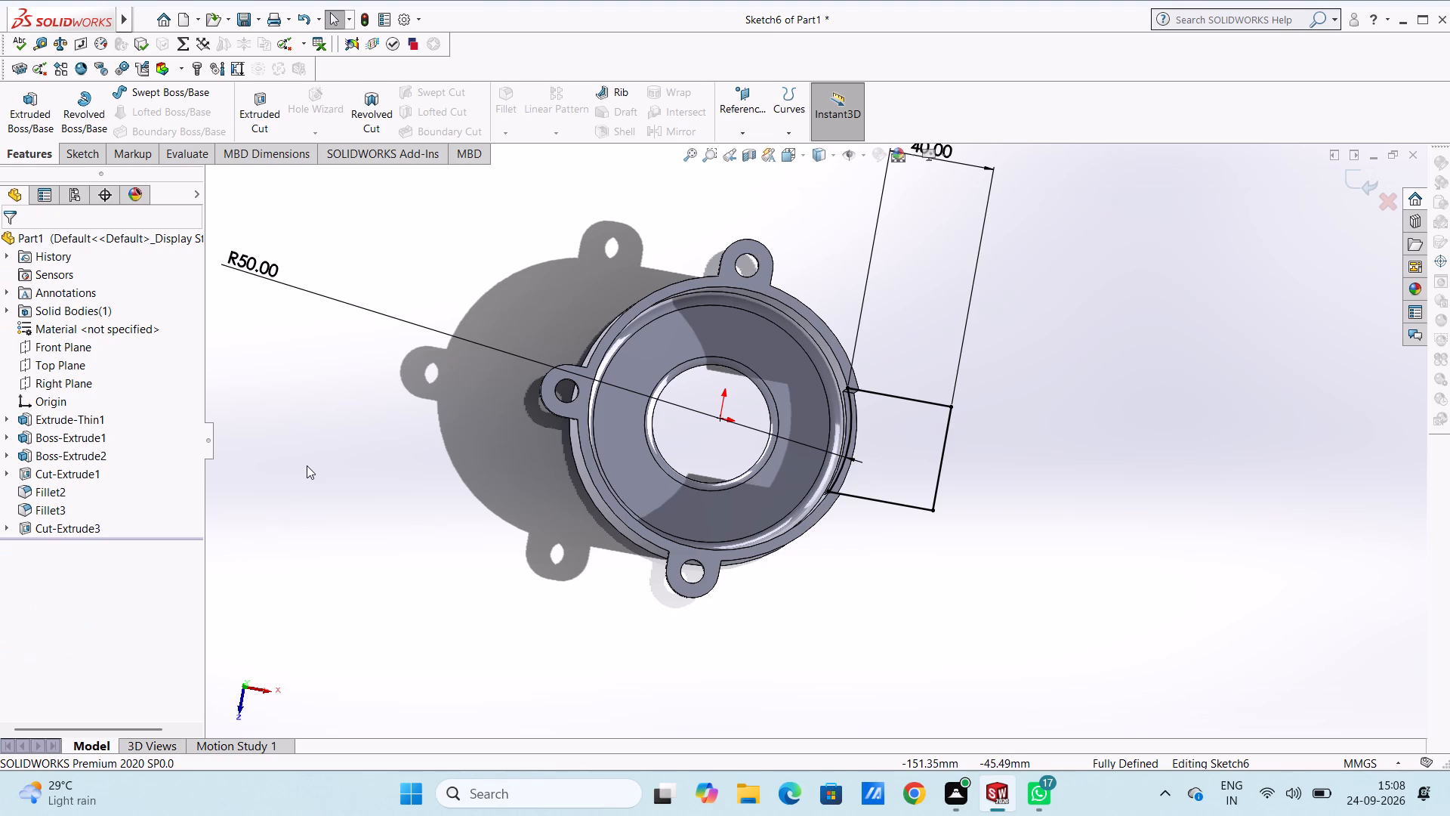
Delete the 50 mm radius arc that closes the block profile at the cup wall, along with its dimension.
key("ctrl+5")
scroll(690, 607, "down", 1)
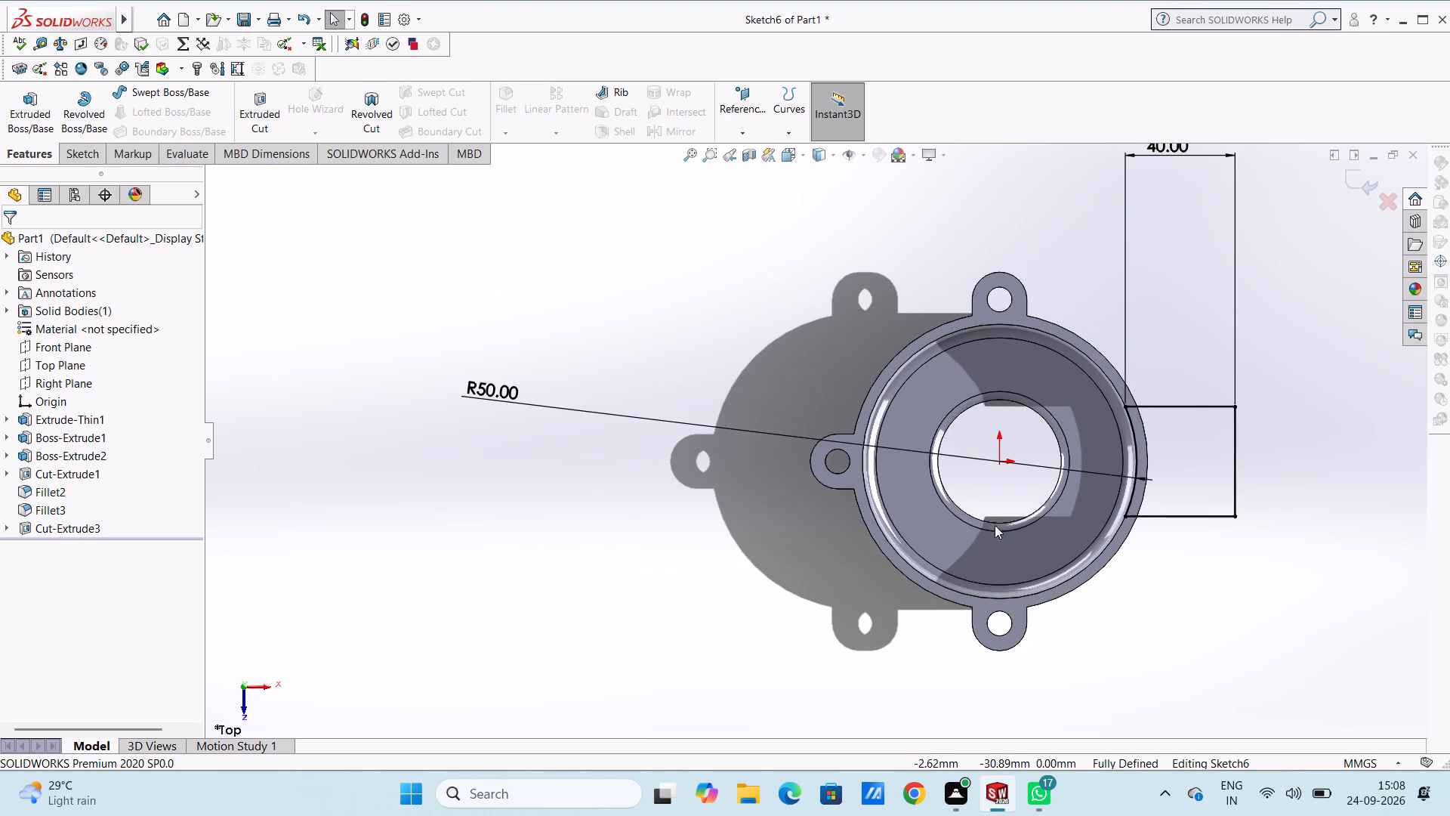
scroll(1134, 542, "up", 3)
scroll(1136, 518, "down", 2)
scroll(968, 401, "down", 2)
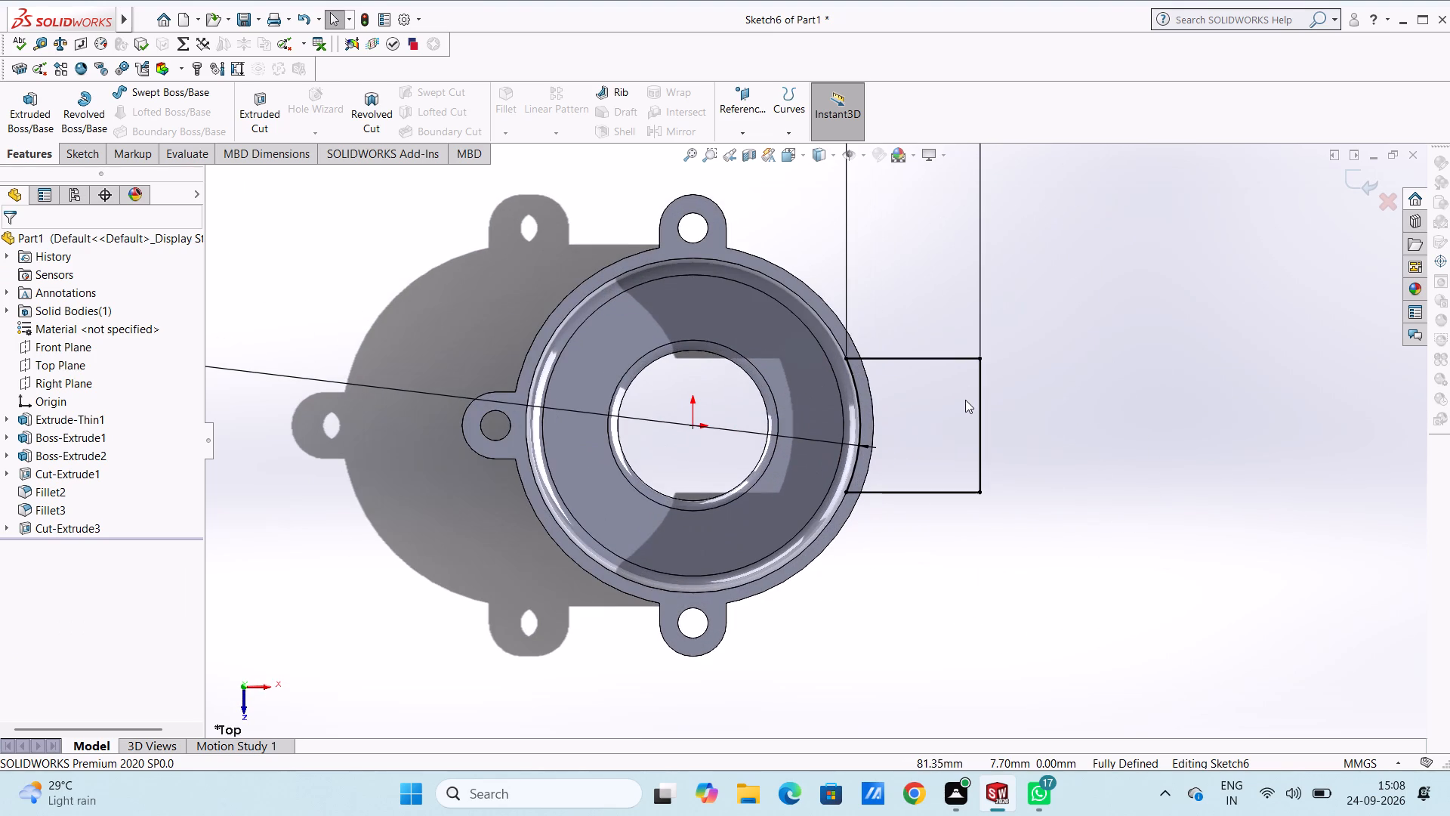
left_click(858, 394)
key("Delete")
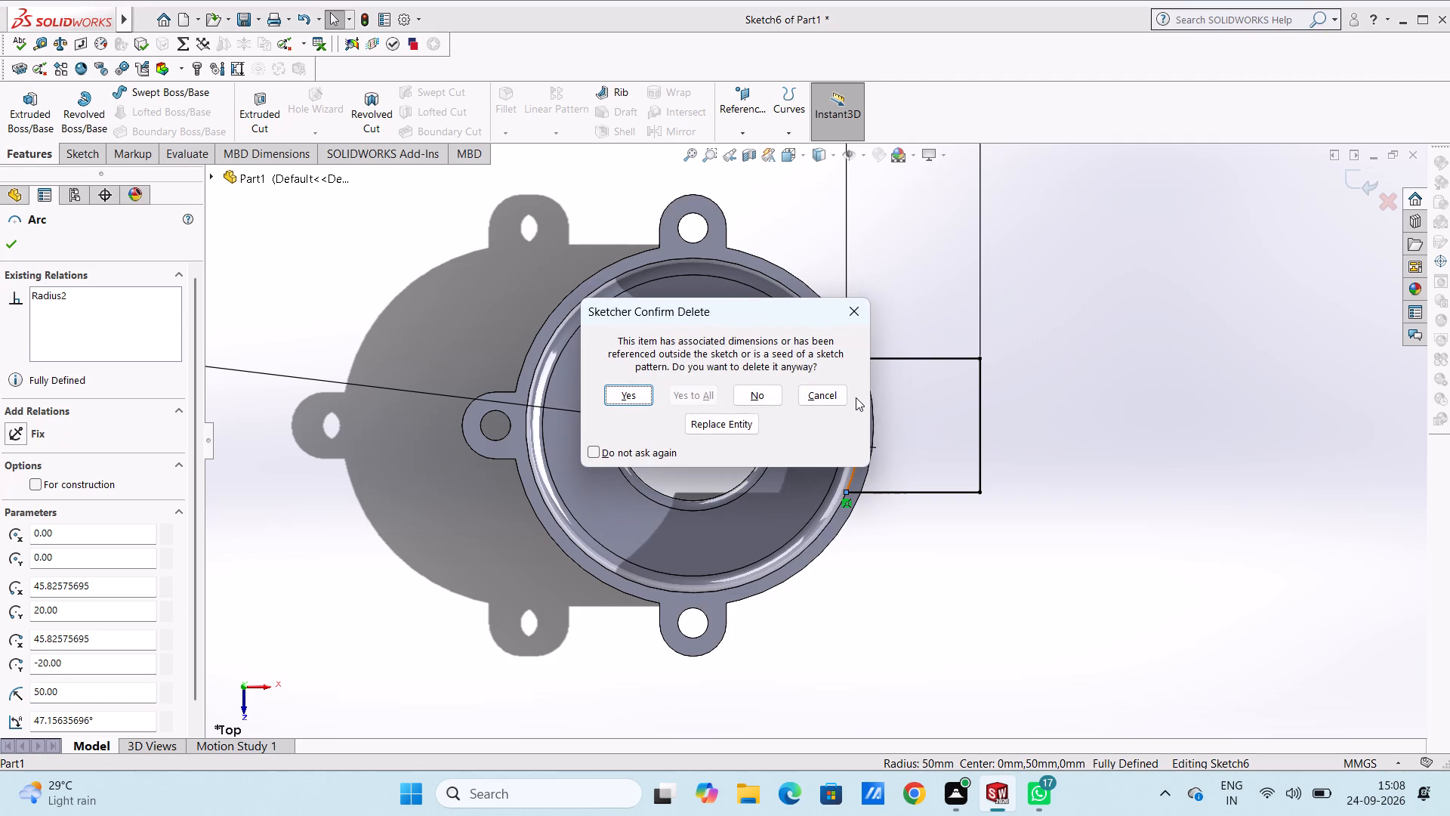
left_click(619, 394)
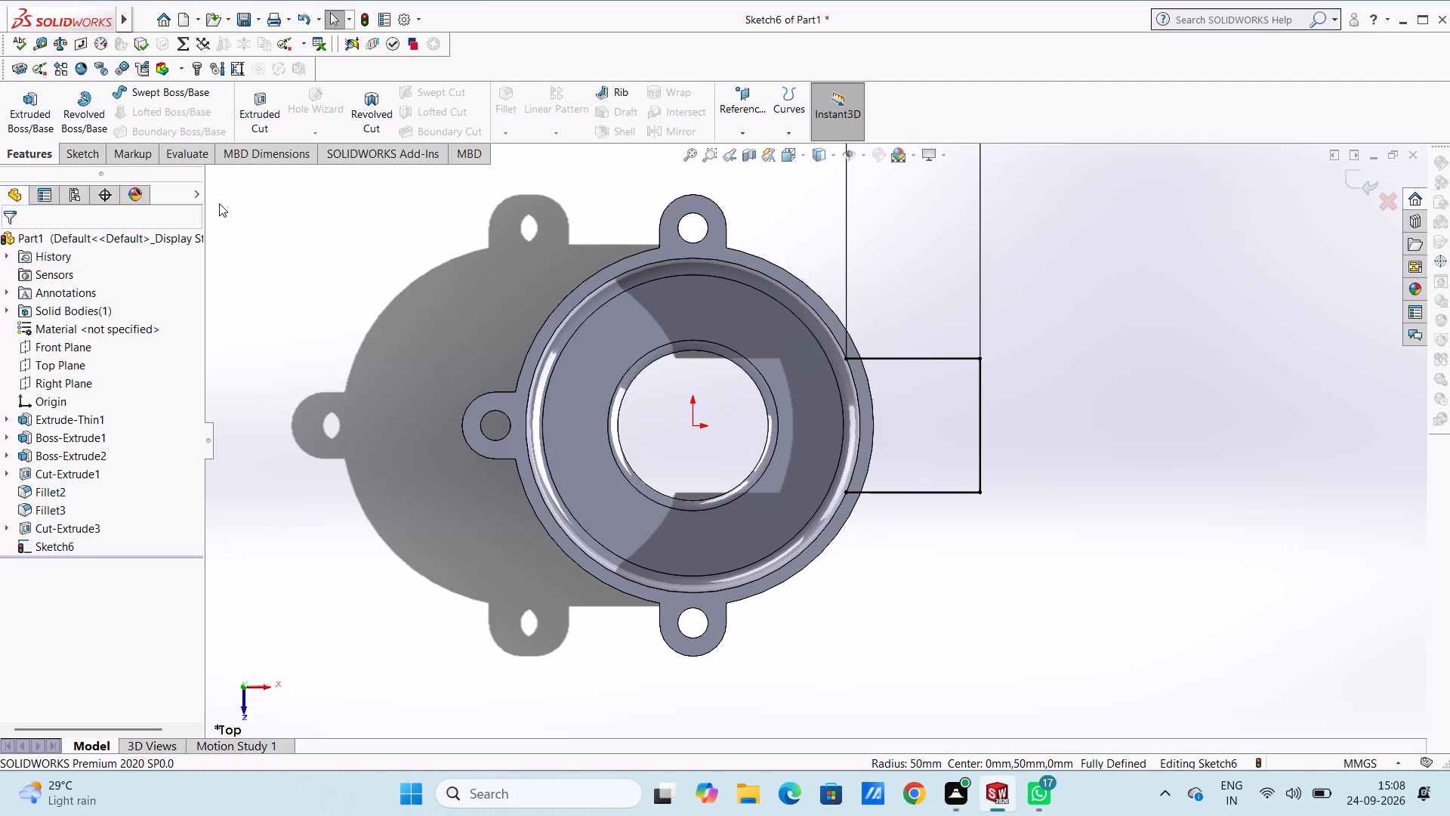
Sketch a circle of 54 mm radius centred on the origin, reaching the cup's outer edge.
left_click(87, 154)
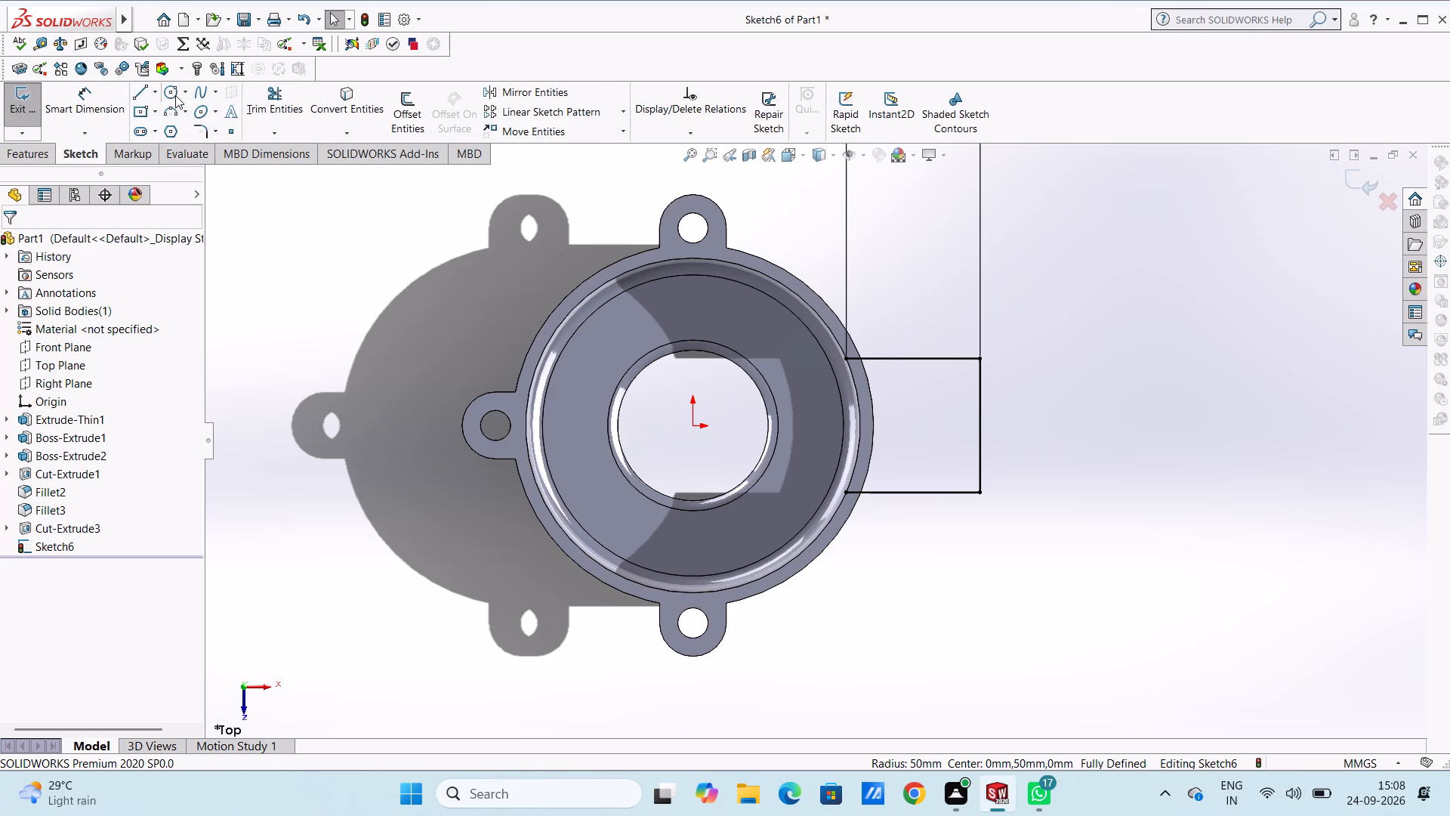
left_click(169, 90)
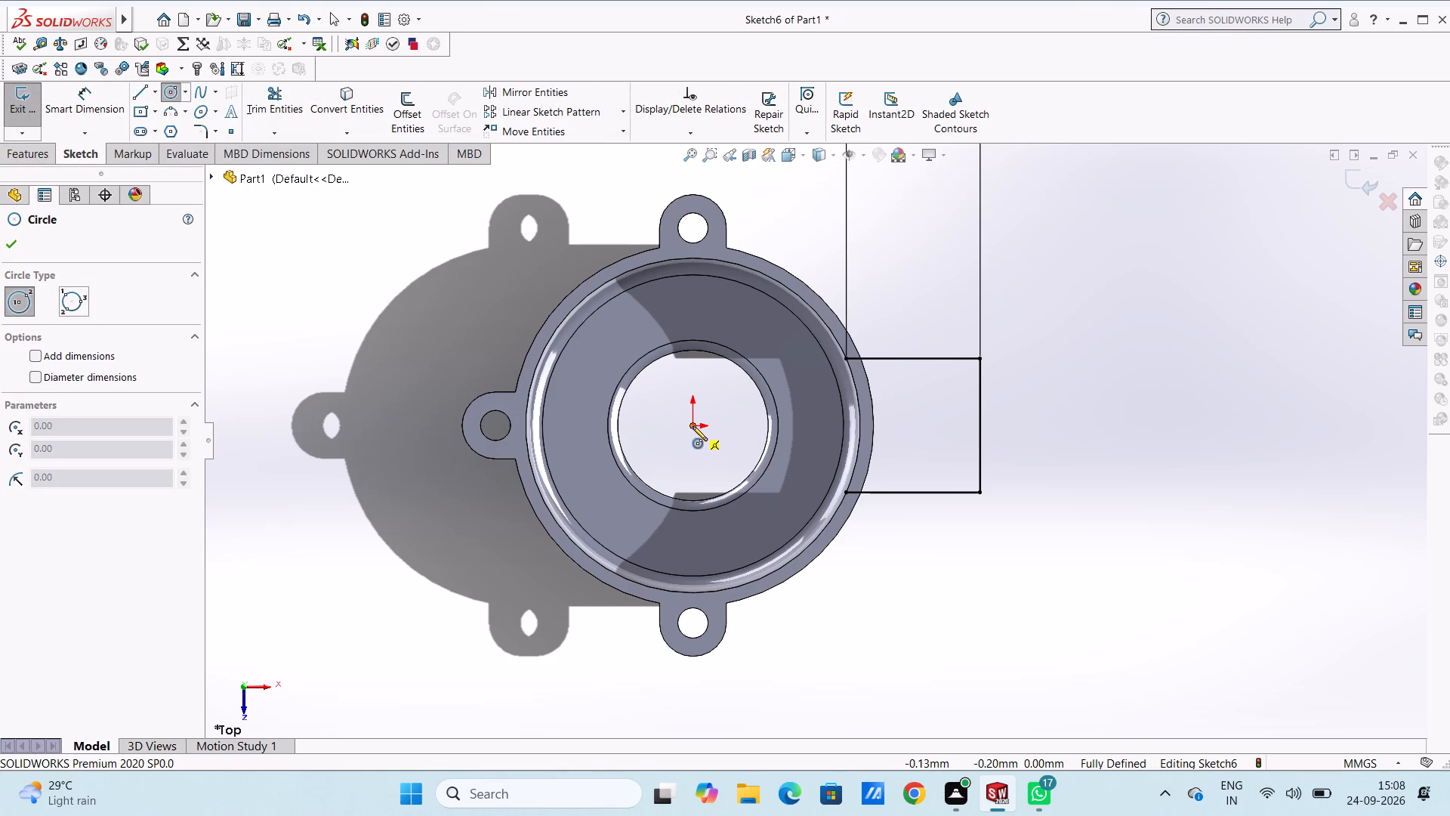
left_click(693, 426)
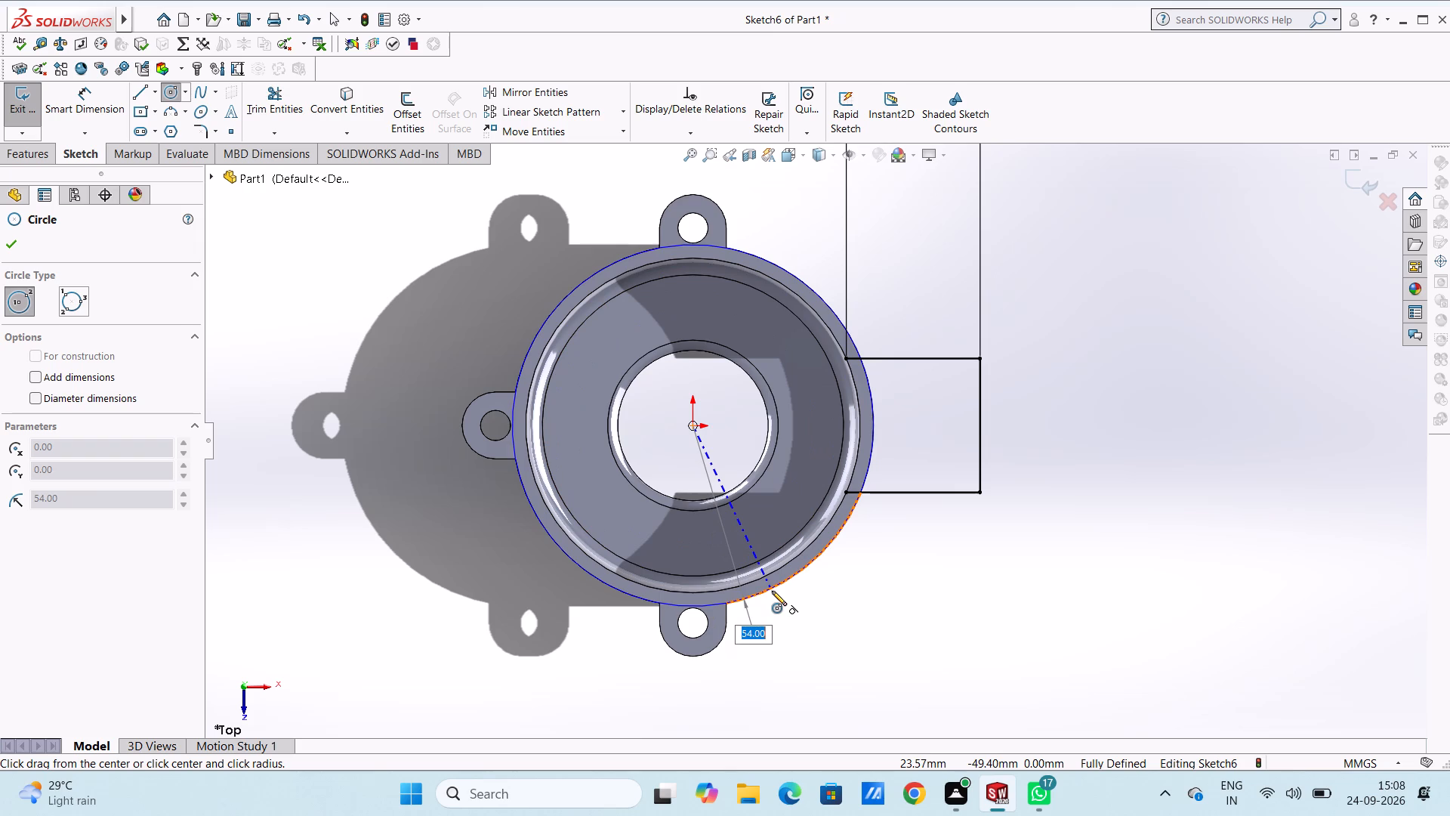
left_click(772, 591)
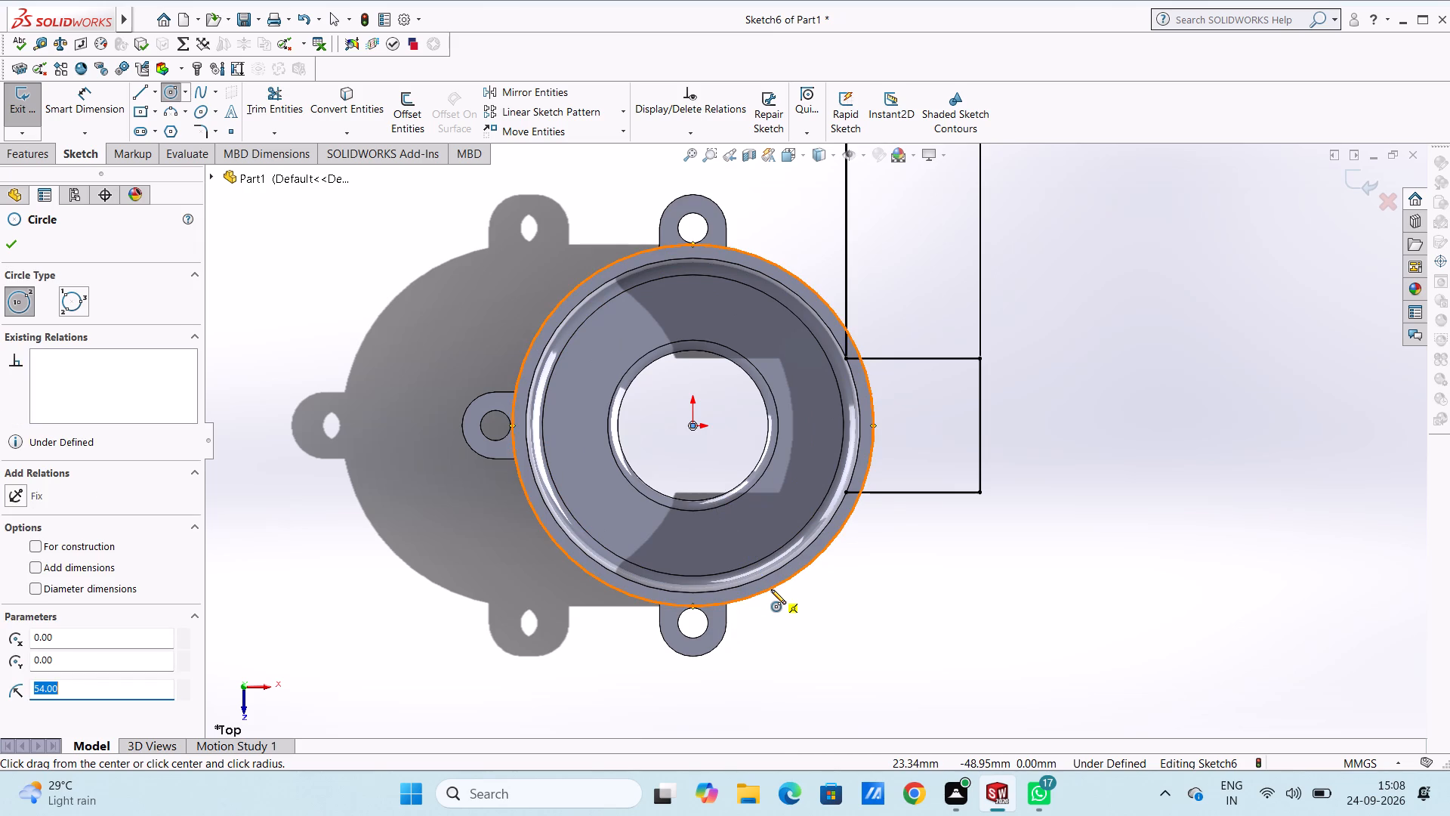
key("Escape")
key("Escape")
key("Escape")
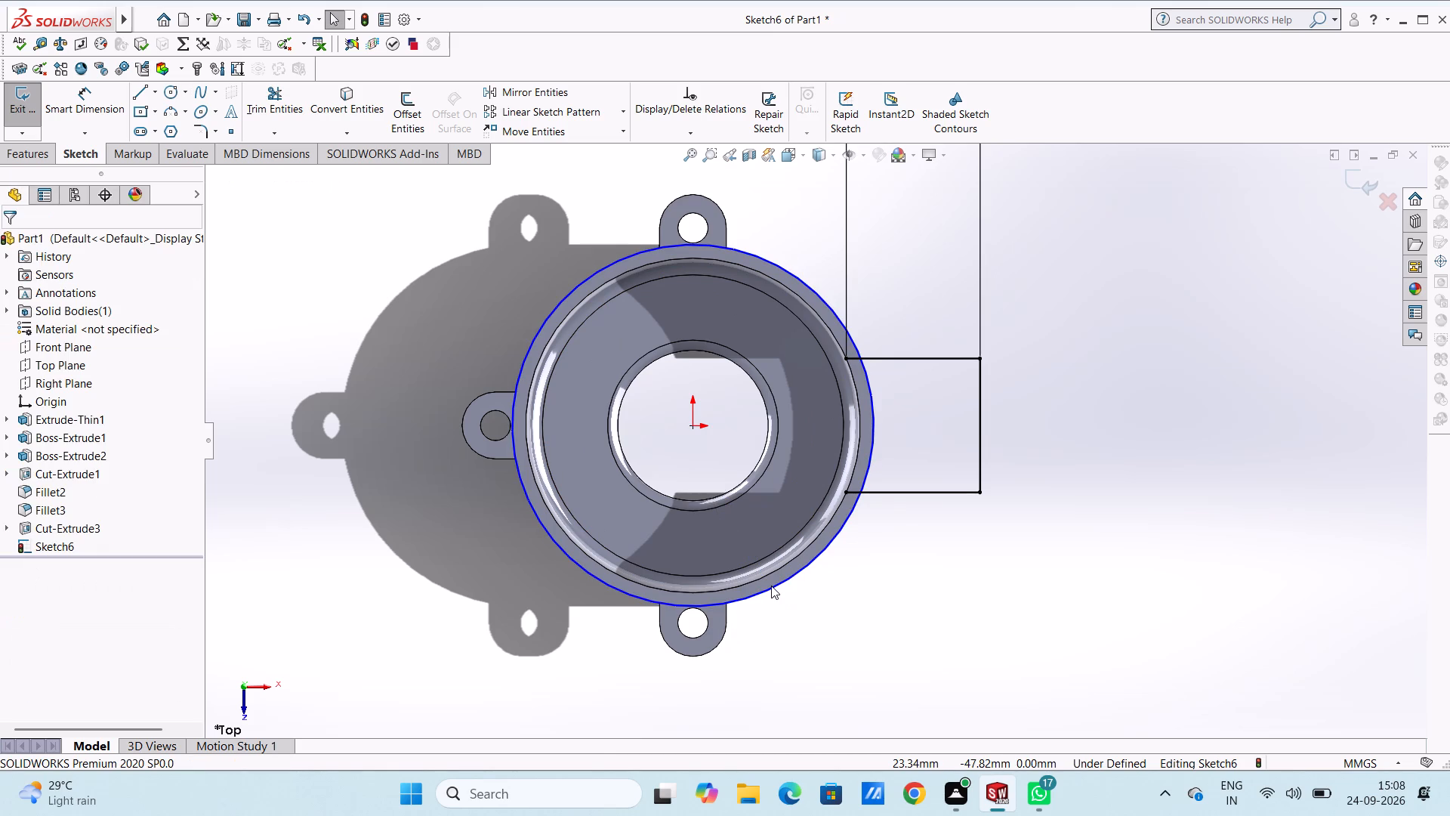
key("Escape")
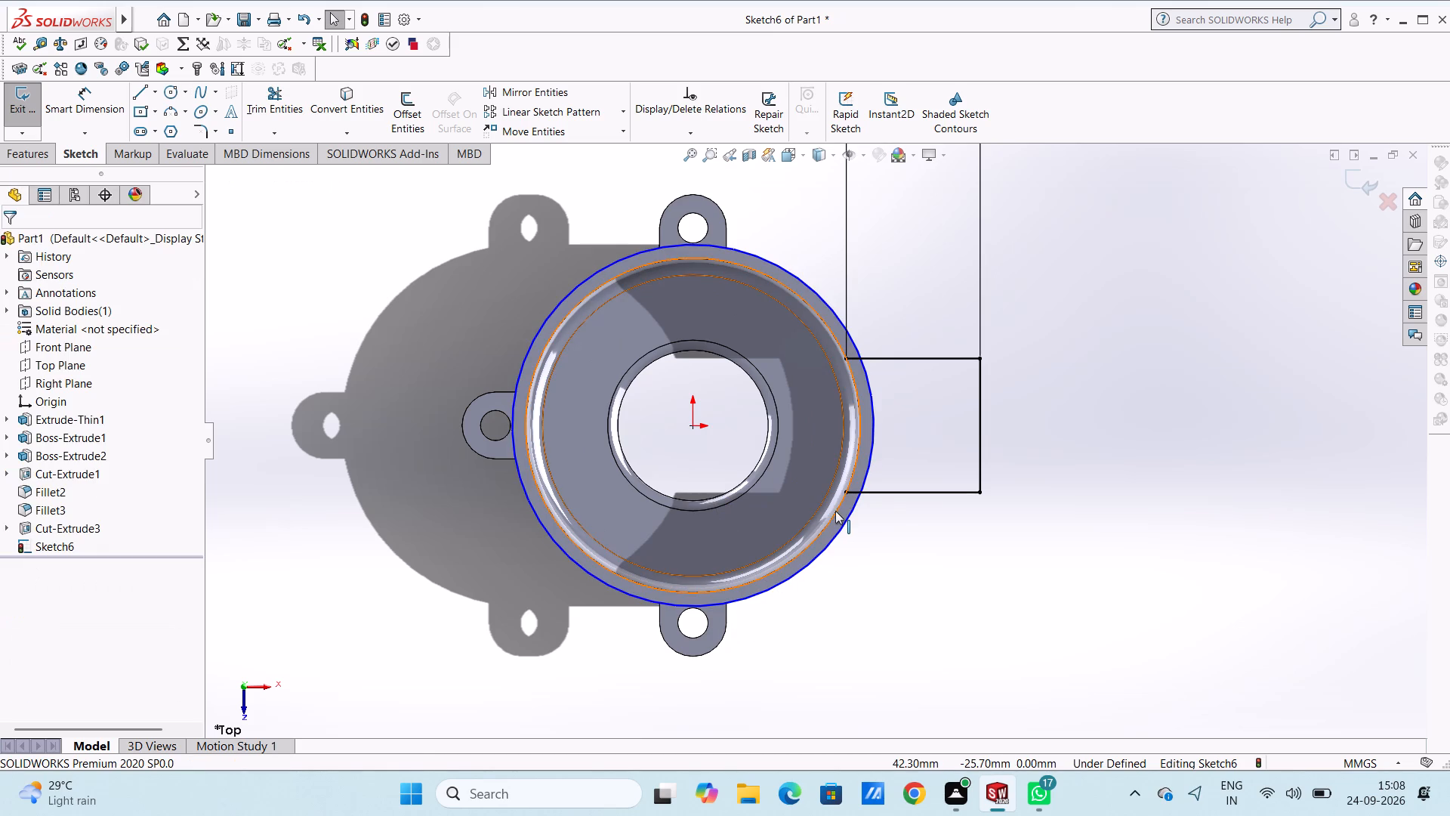
Dimension the new circle's diameter as 108 mm.
left_click(88, 96)
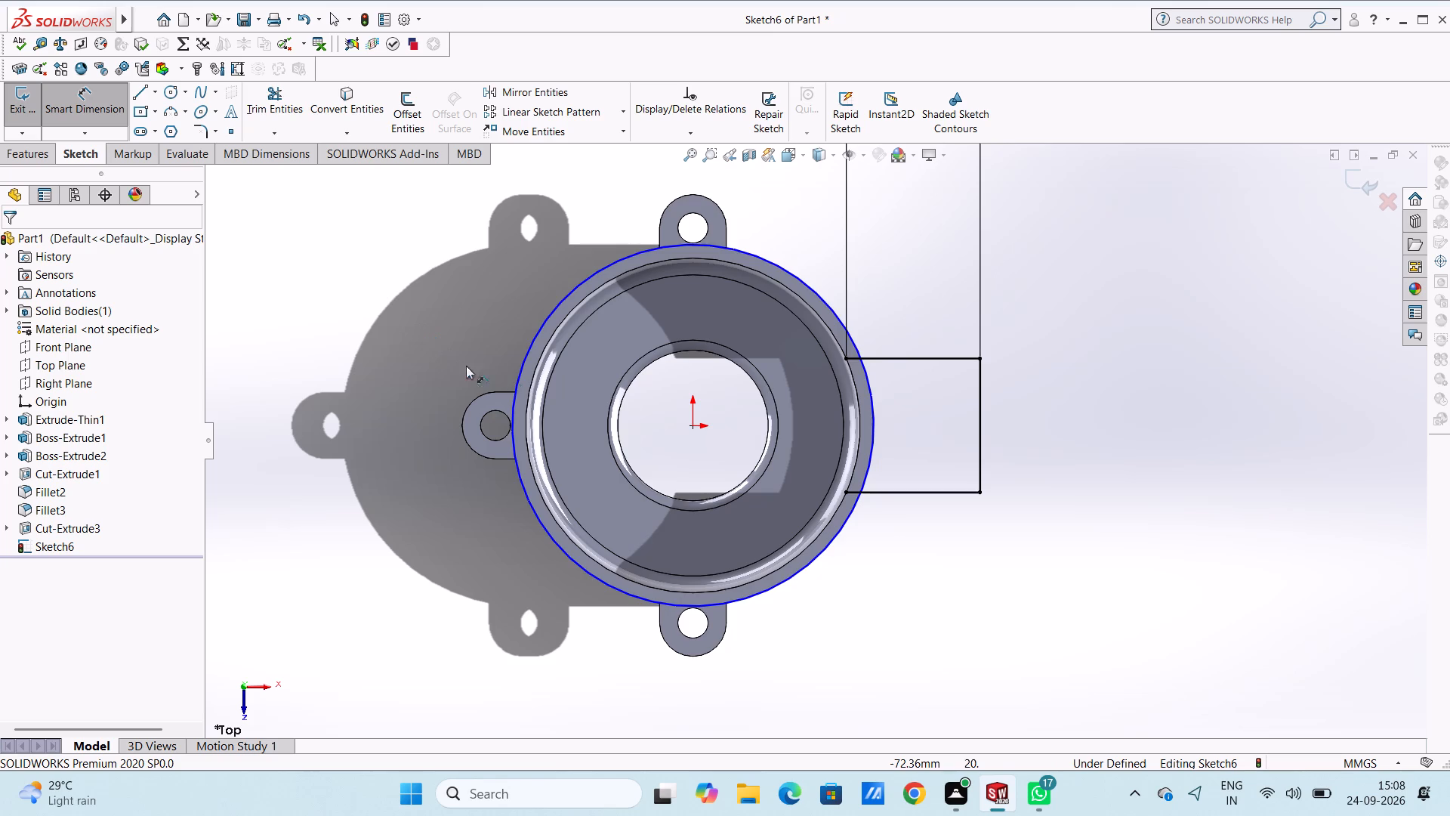
left_click(522, 369)
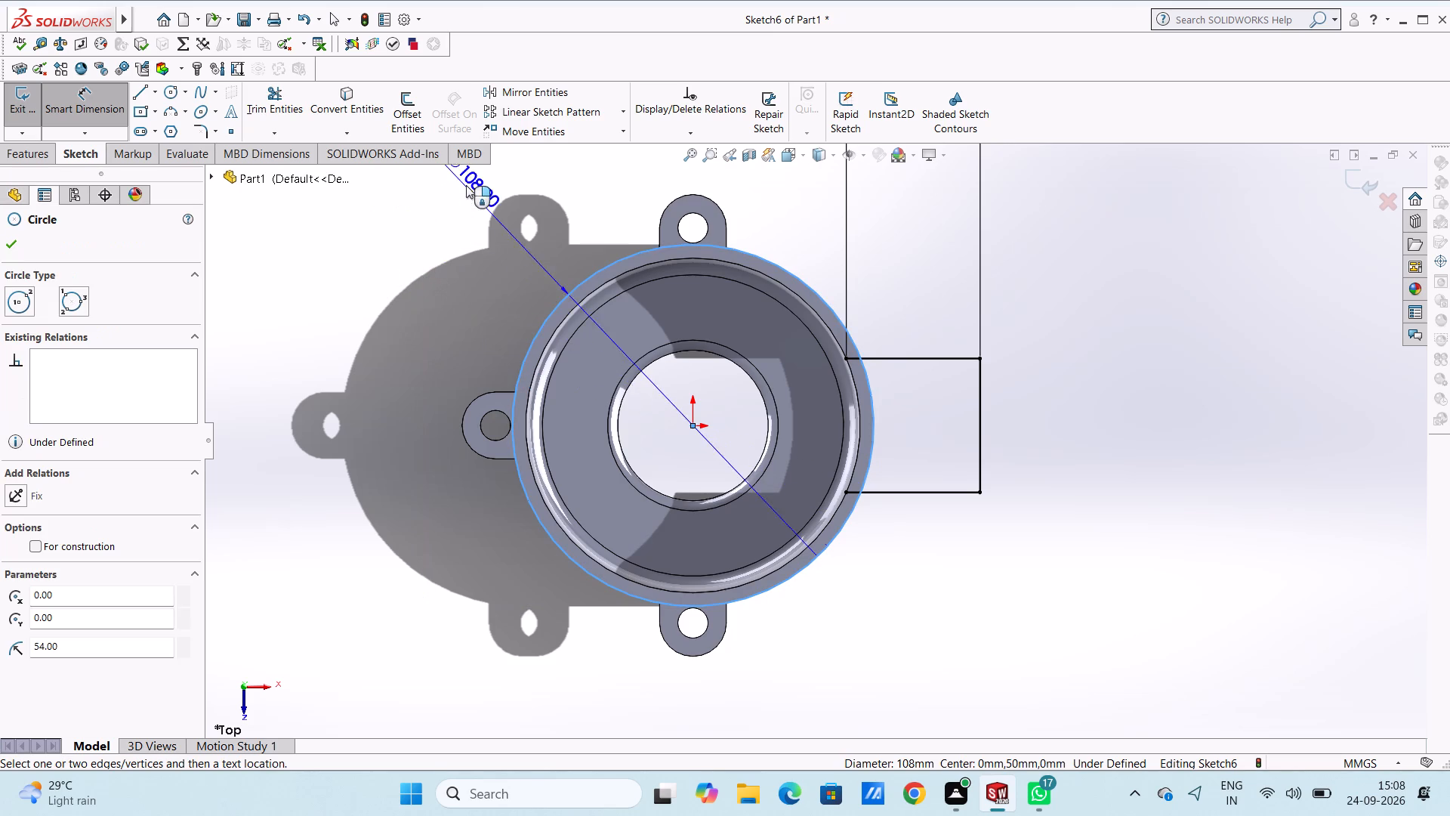
left_click(443, 212)
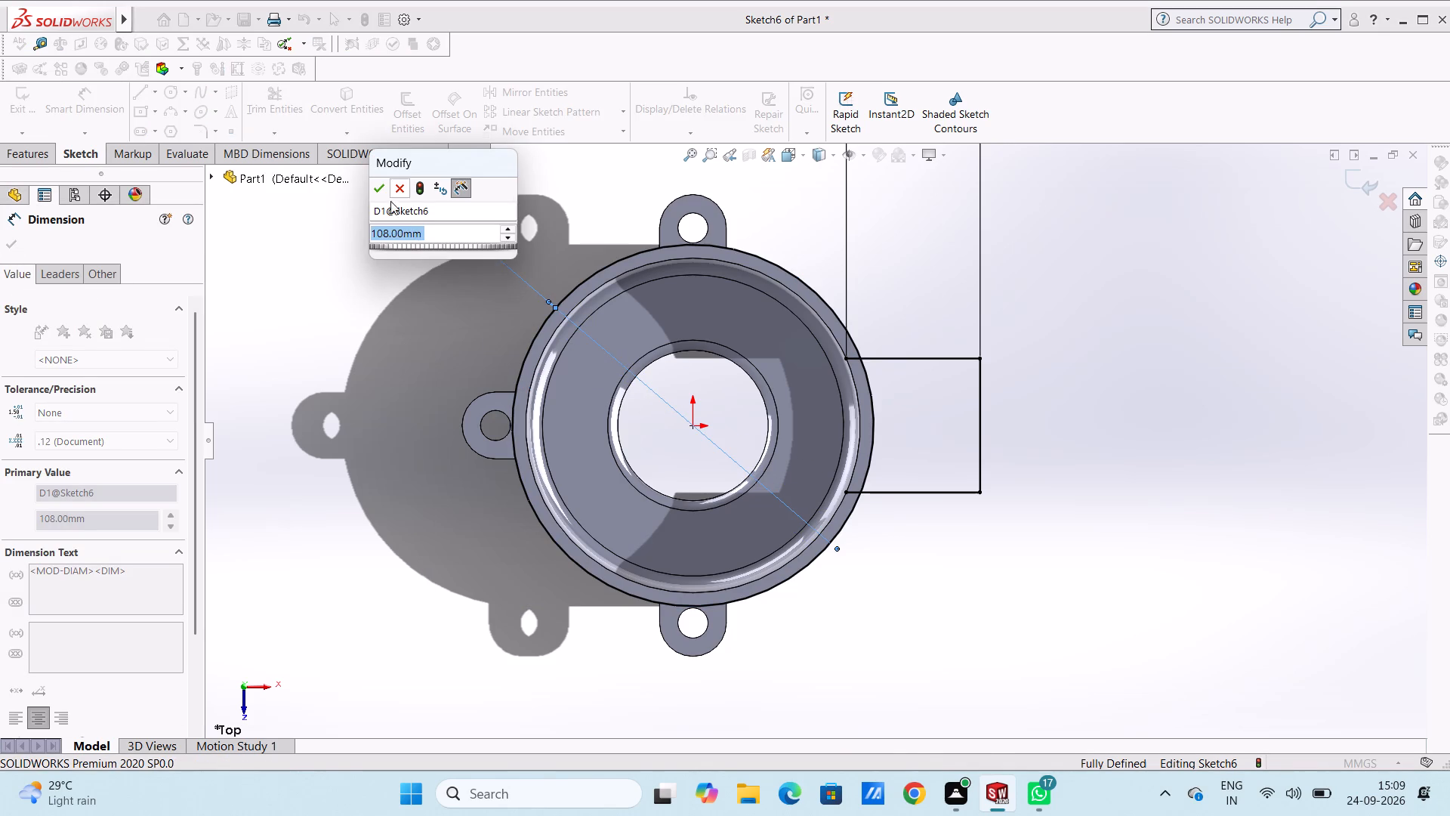
left_click(378, 187)
left_click(384, 281)
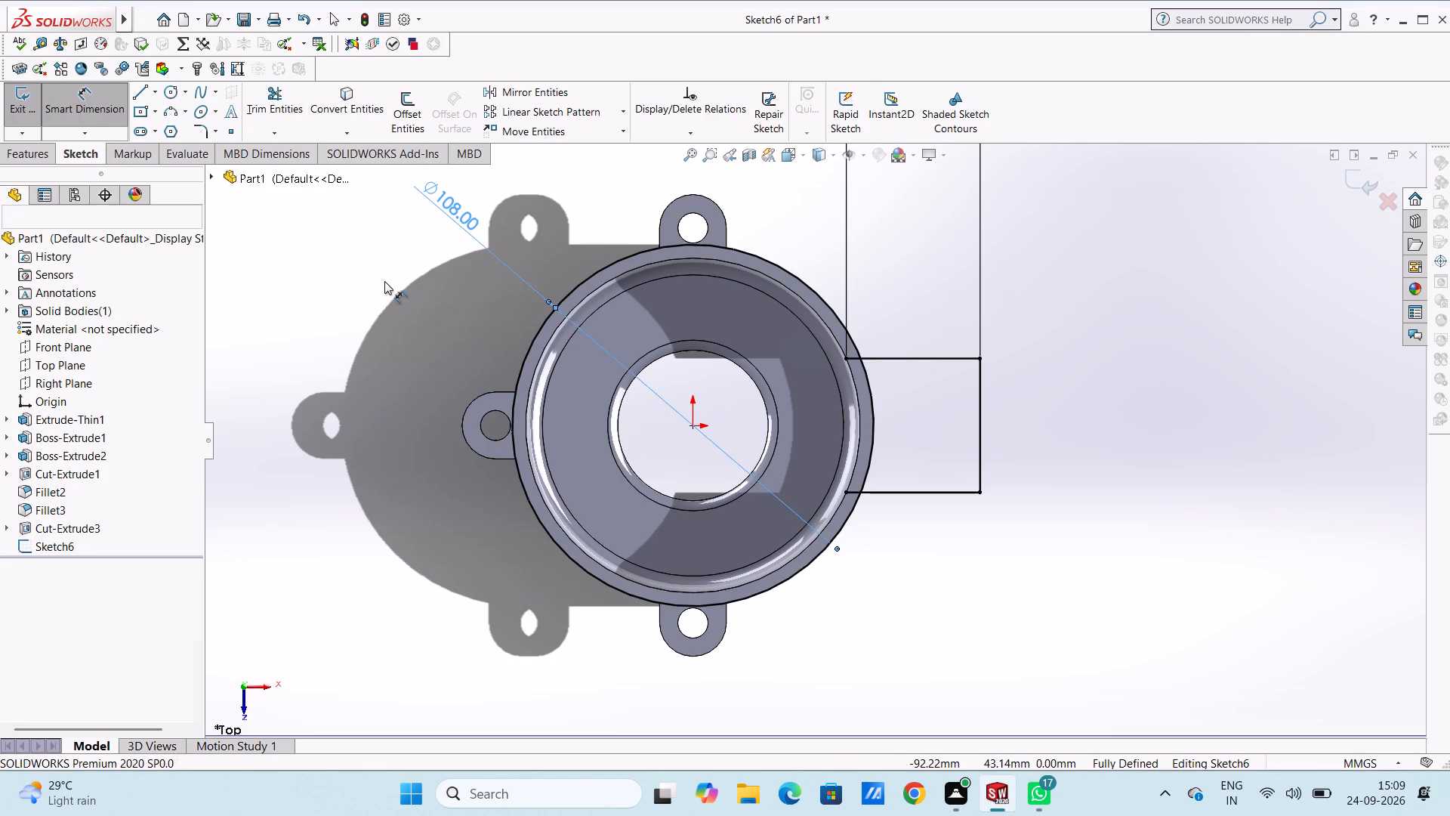
Trim the ends of the block profile's two horizontal lines that extend inside the 108 mm circle.
key("Escape")
key("Escape")
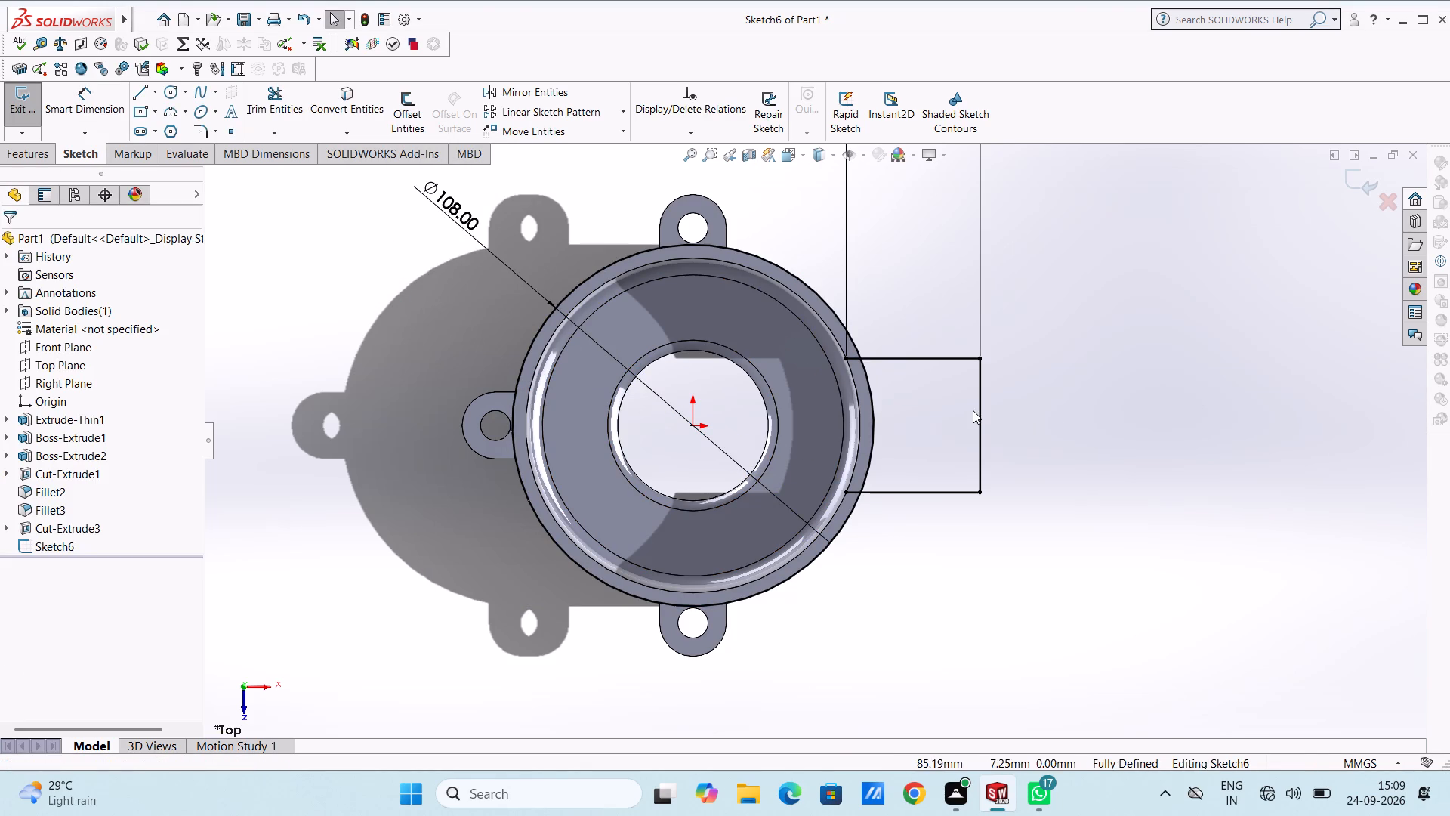
scroll(977, 375, "down", 1)
left_click(288, 107)
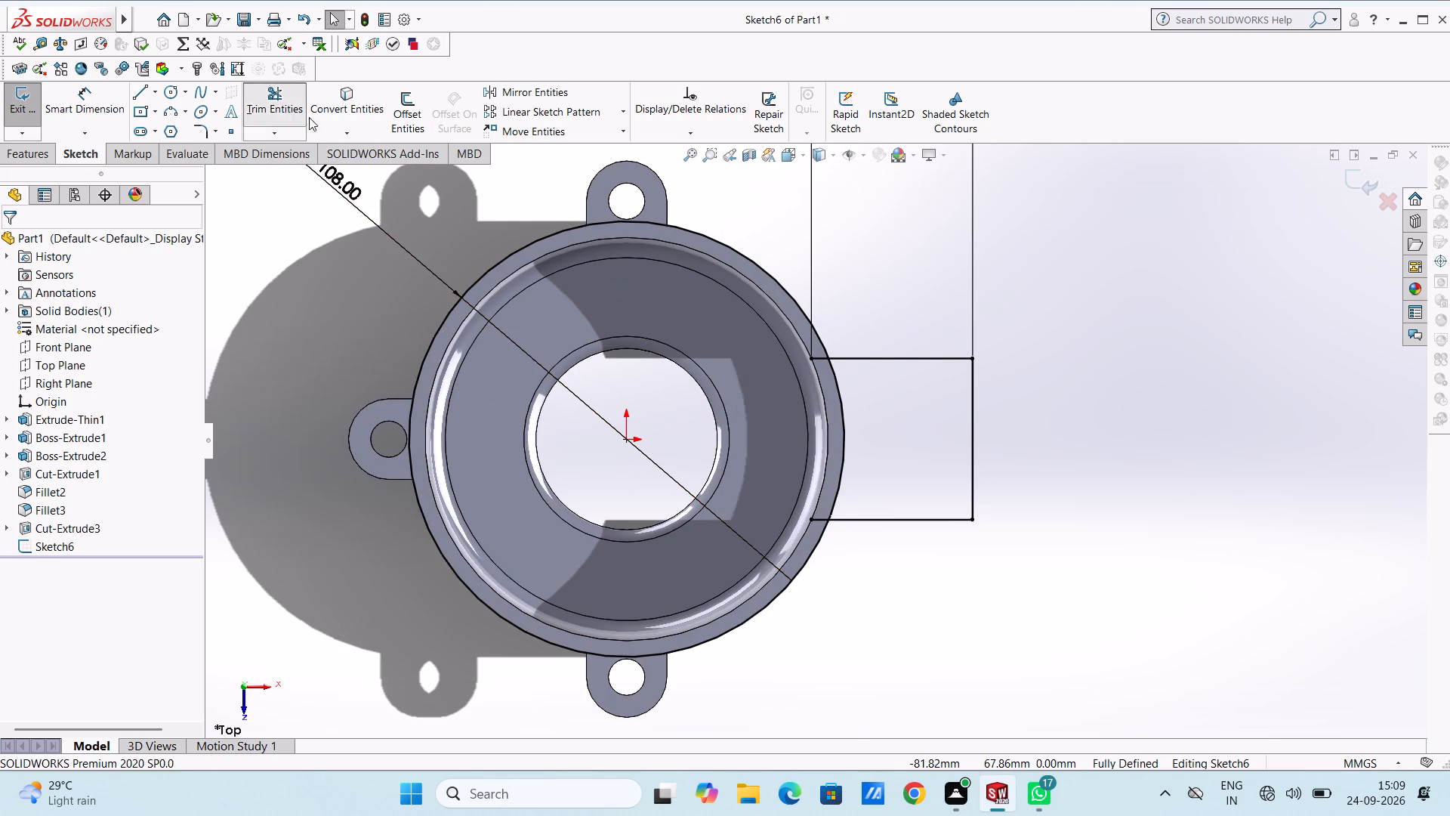
left_click(815, 357)
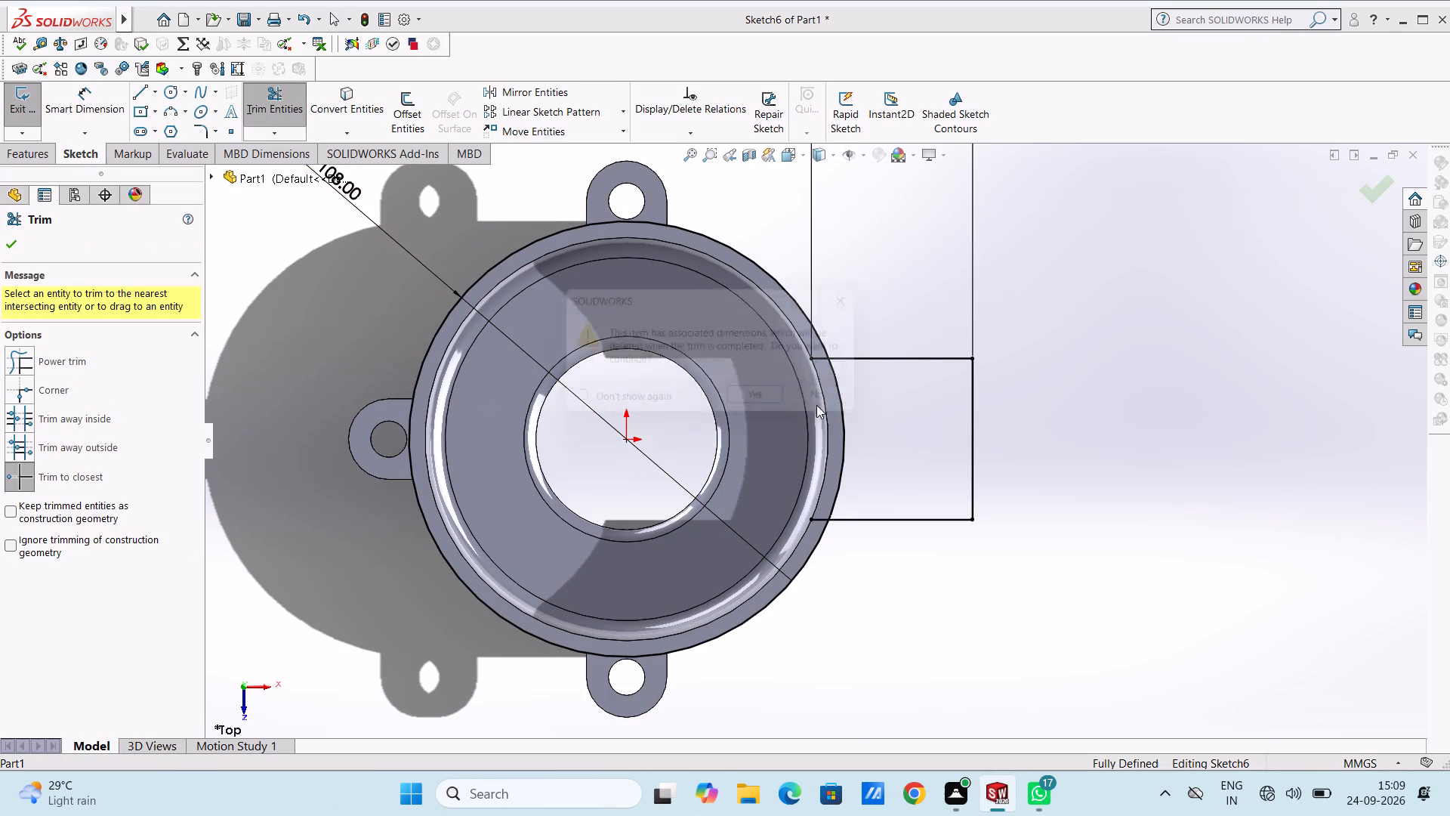
left_click(757, 400)
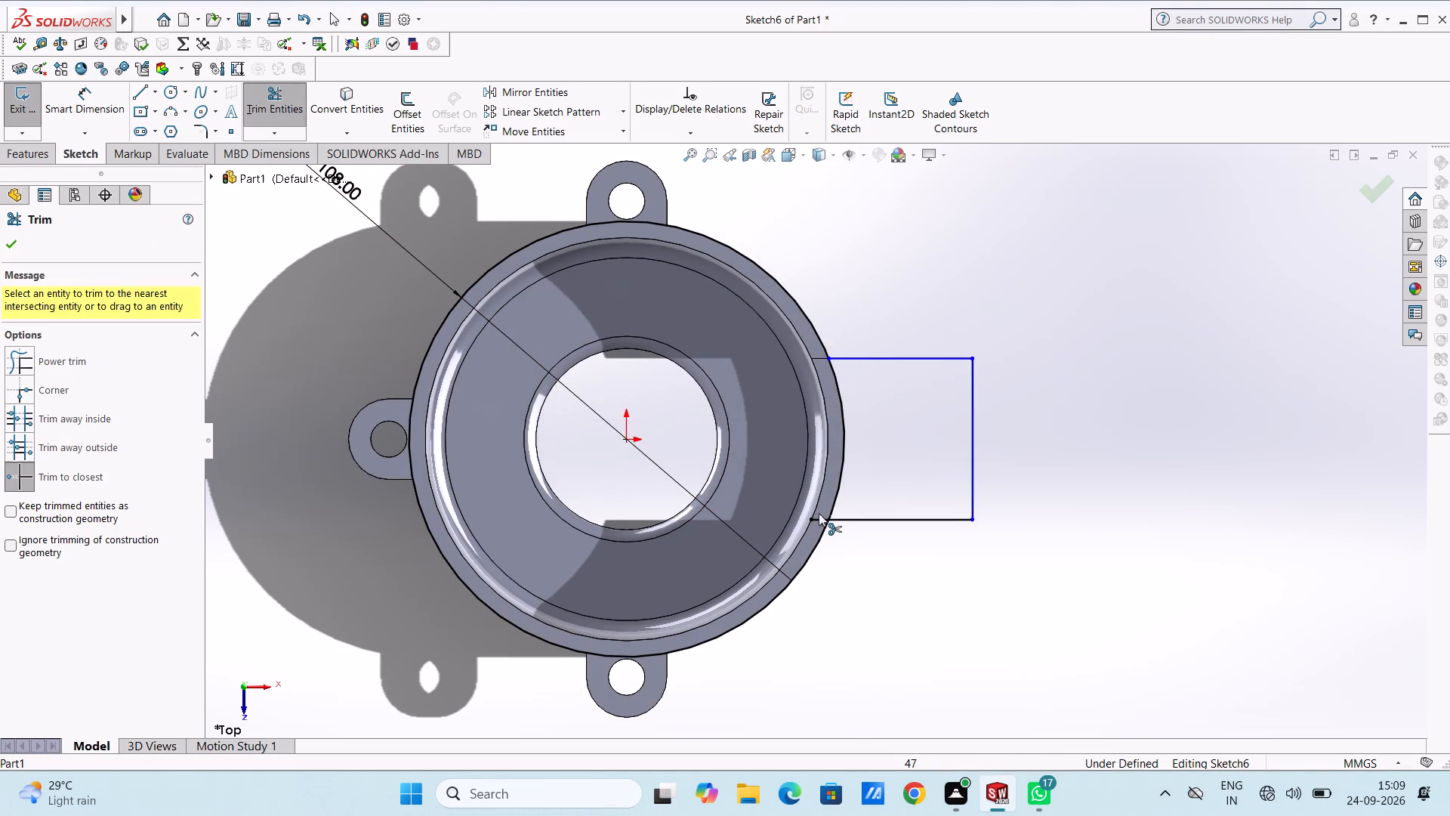
left_click(819, 517)
left_click(813, 518)
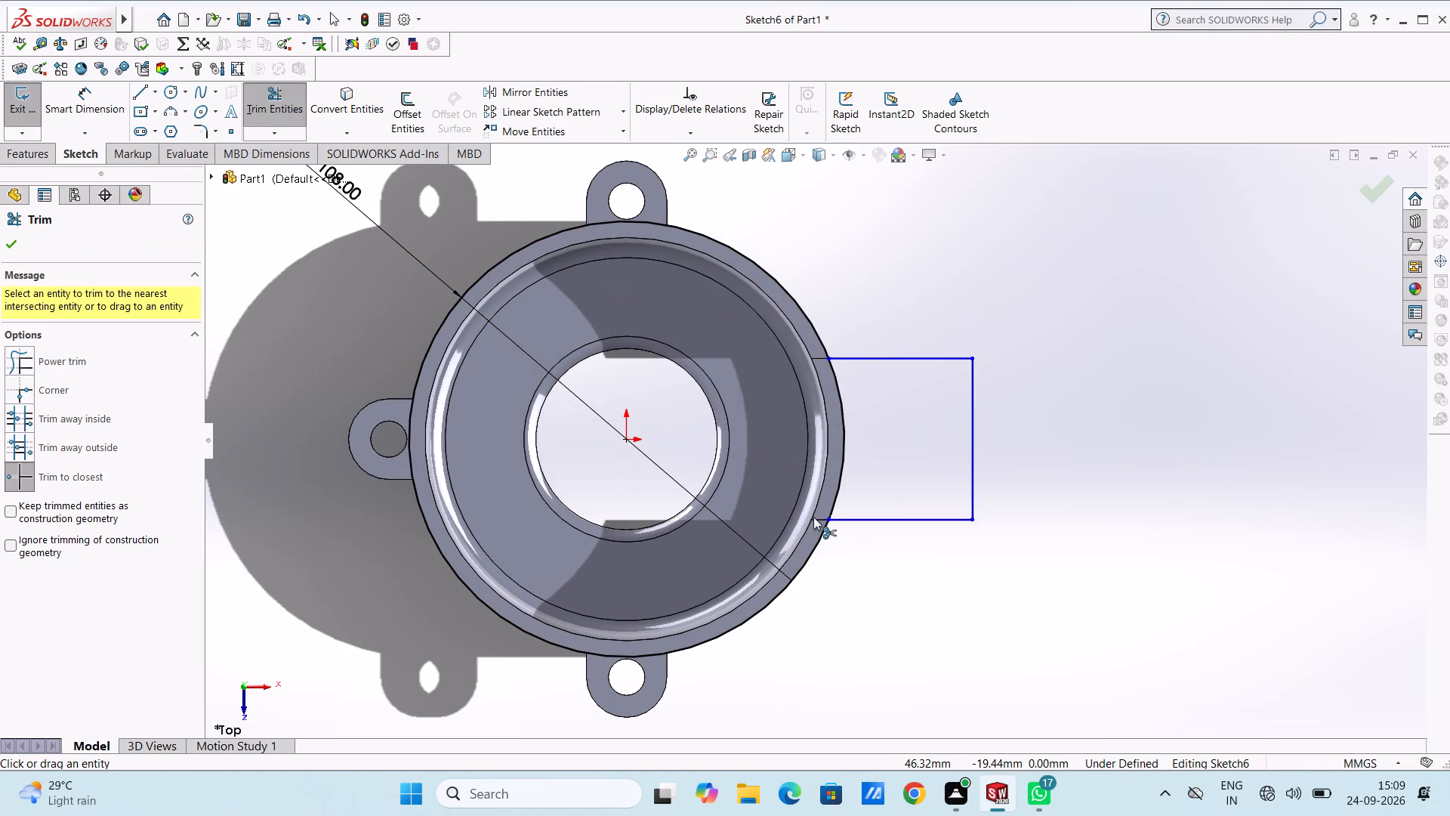
double_click(816, 518)
key("Escape")
key("Escape")
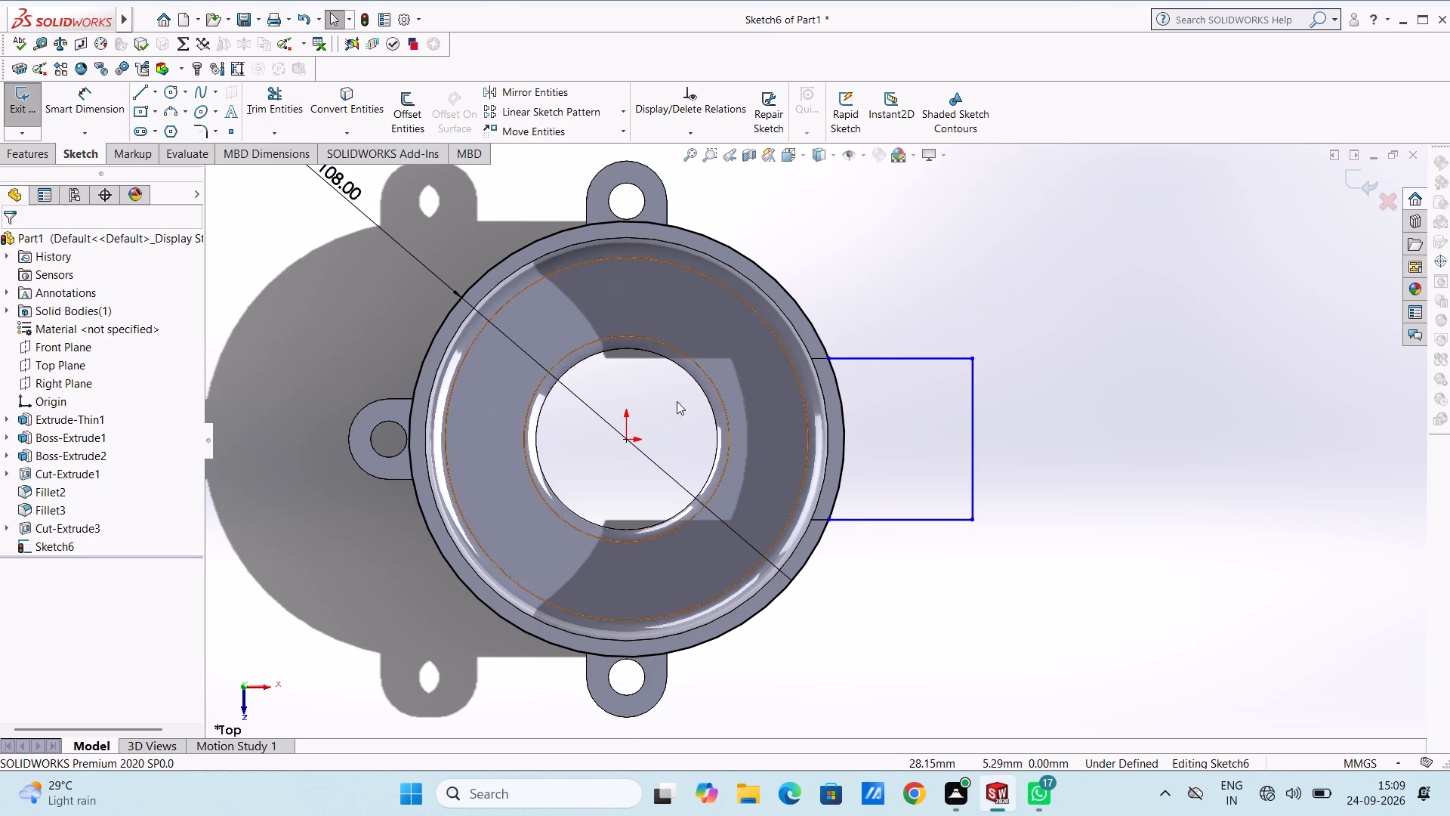
Sketch a three-point arc of 5 mm radius from the 108 mm circle to the block profile's upper horizontal line.
left_click(166, 108)
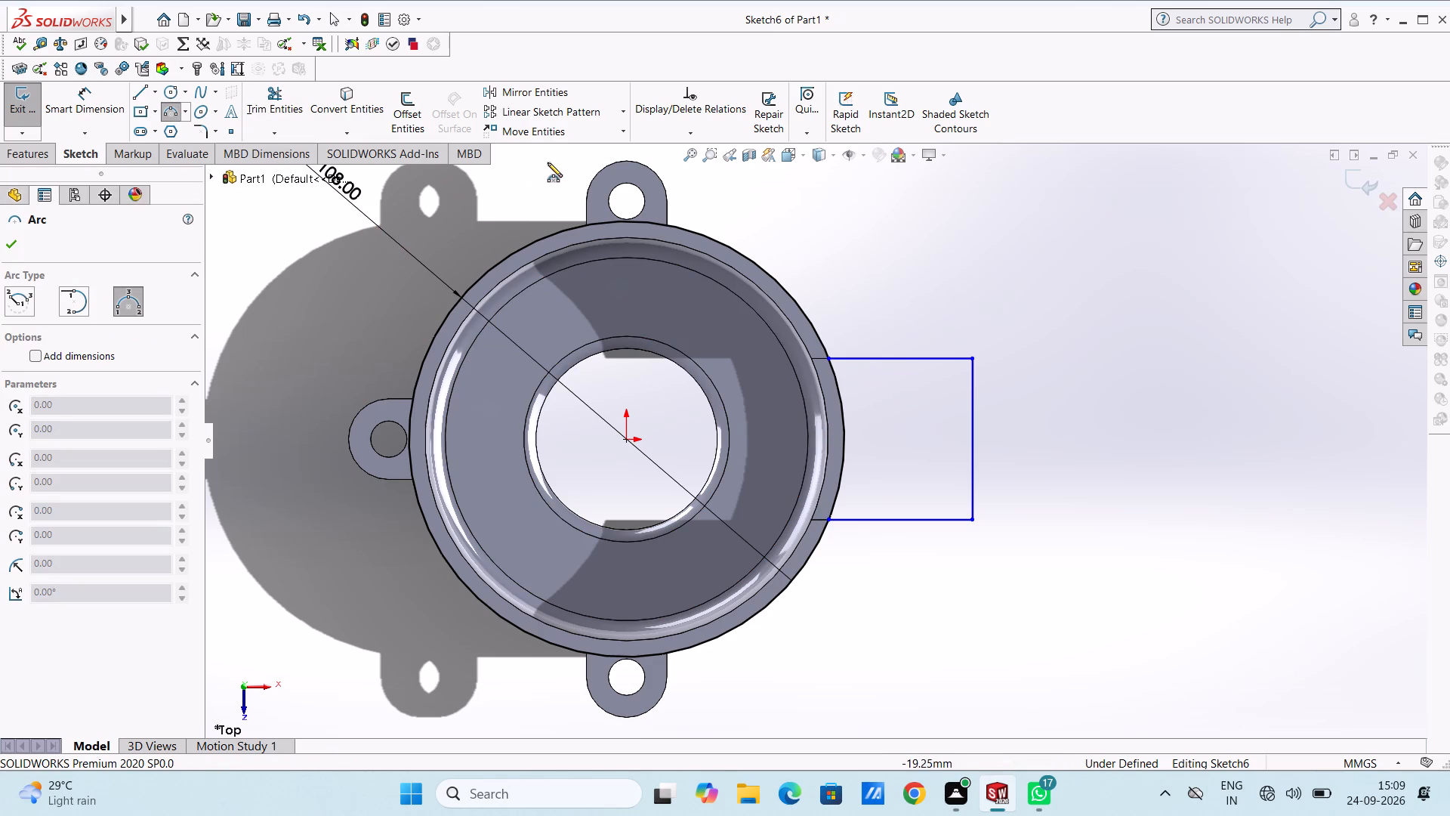
scroll(700, 122, "down", 1)
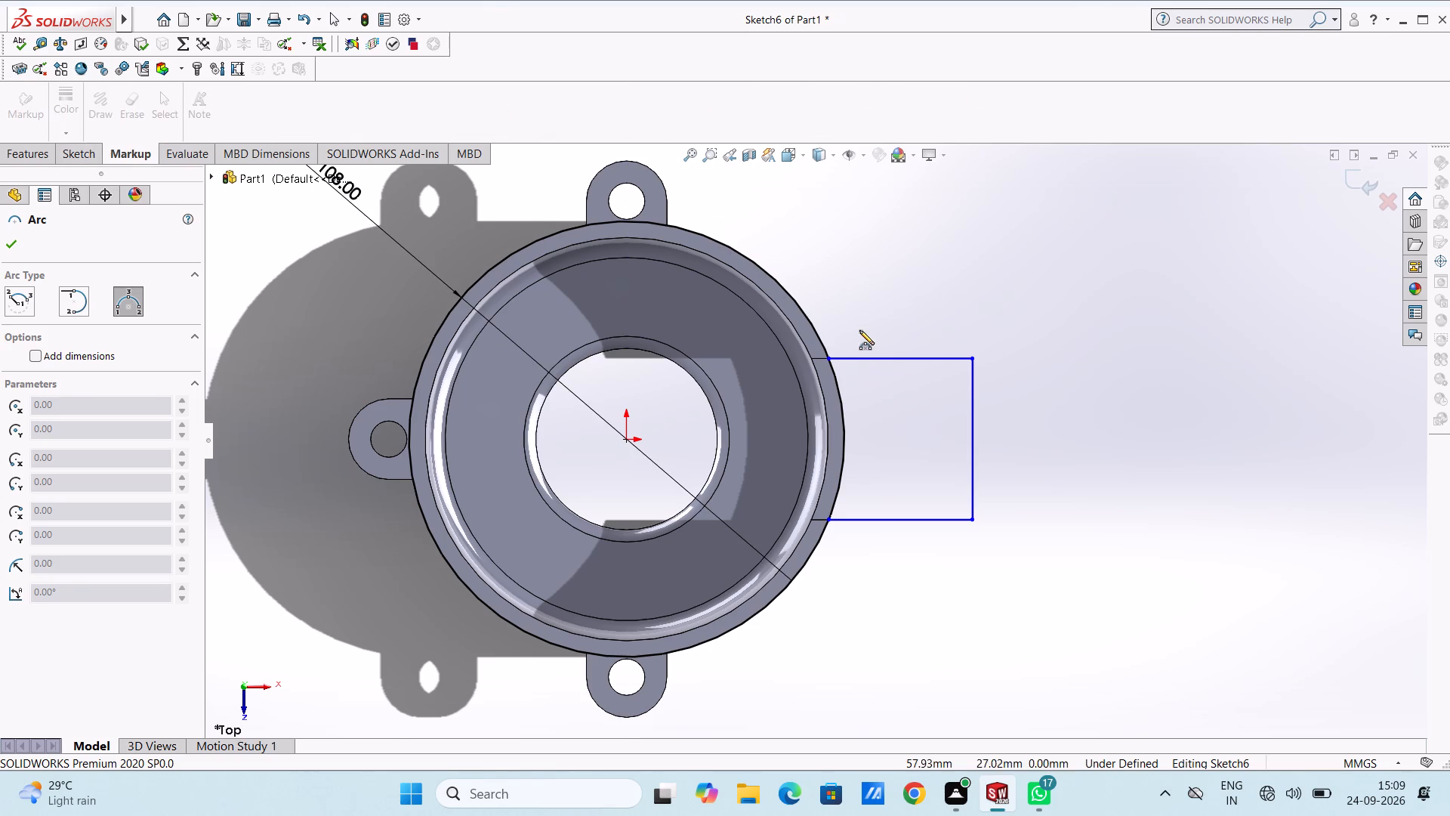
scroll(851, 338, "down", 1)
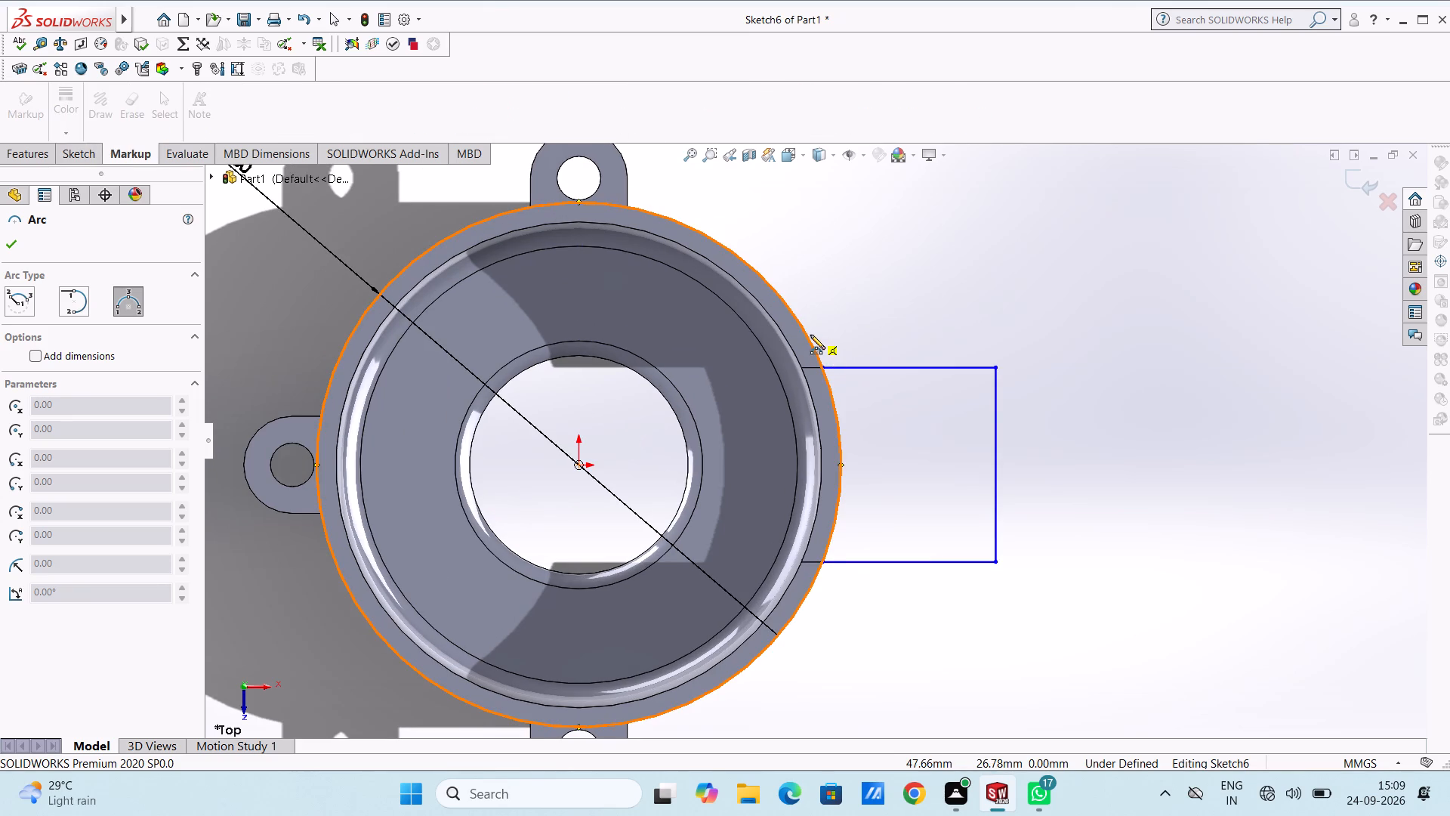
left_click(806, 332)
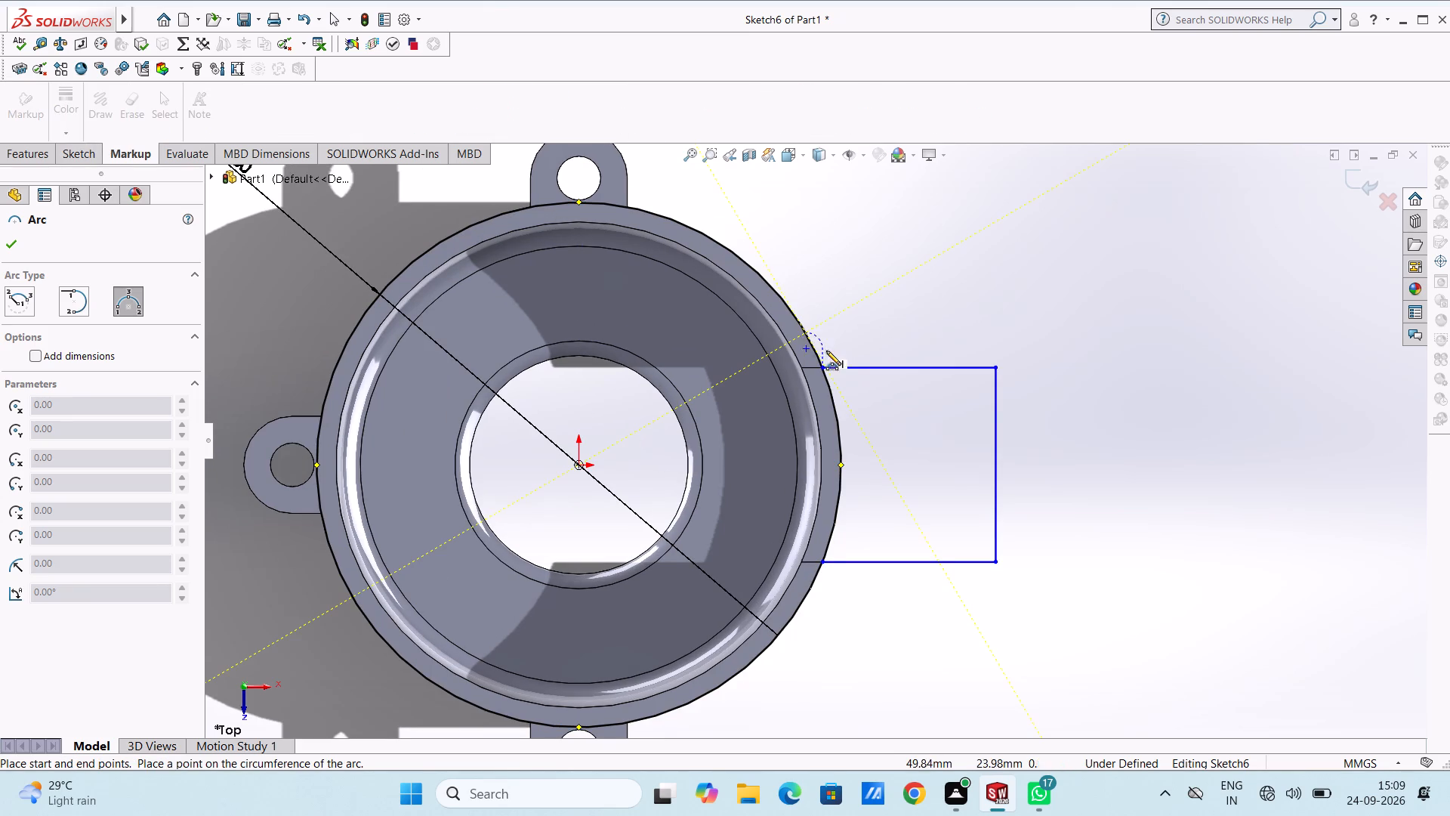
left_click(853, 365)
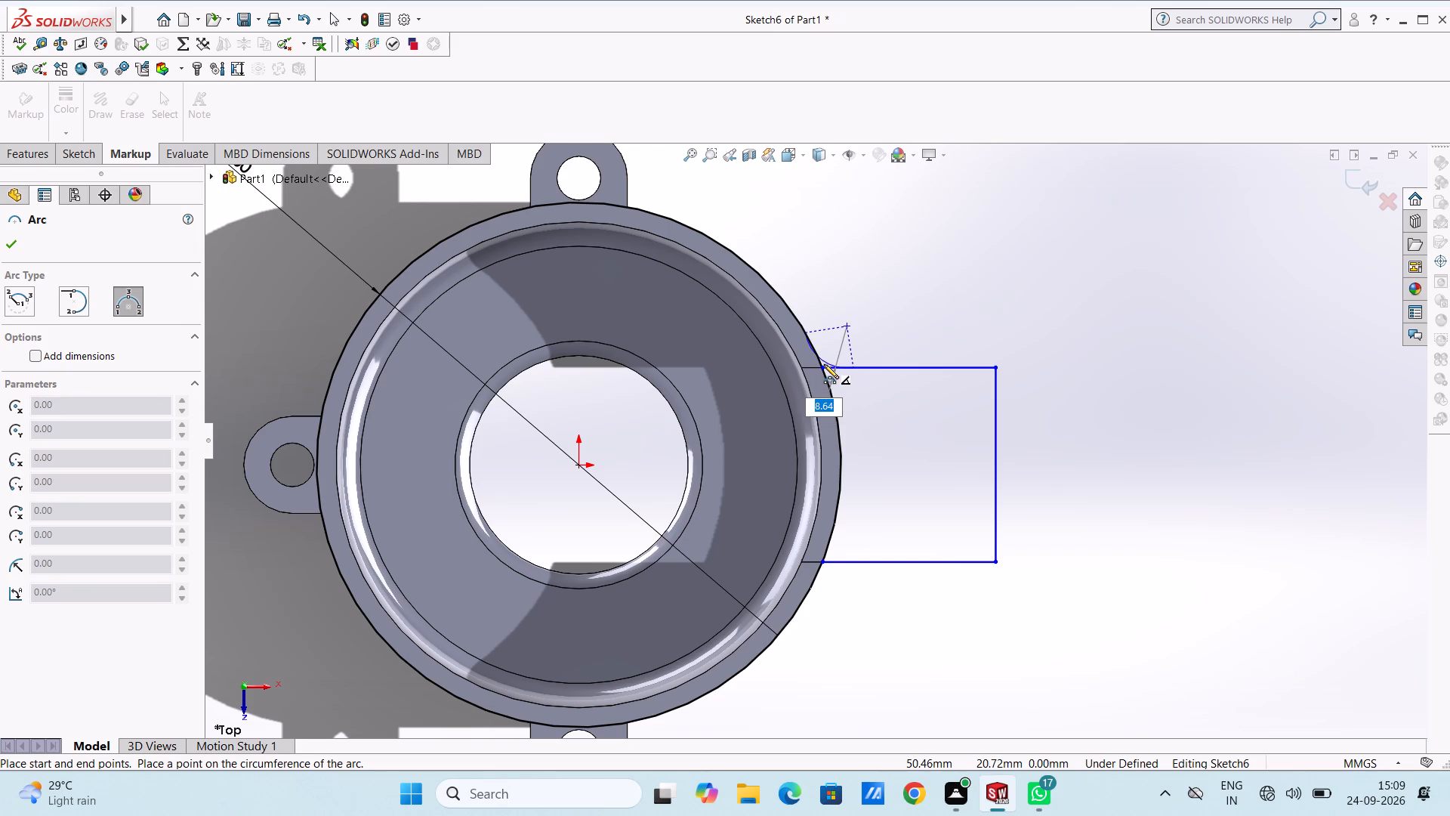
key("5")
key("Return")
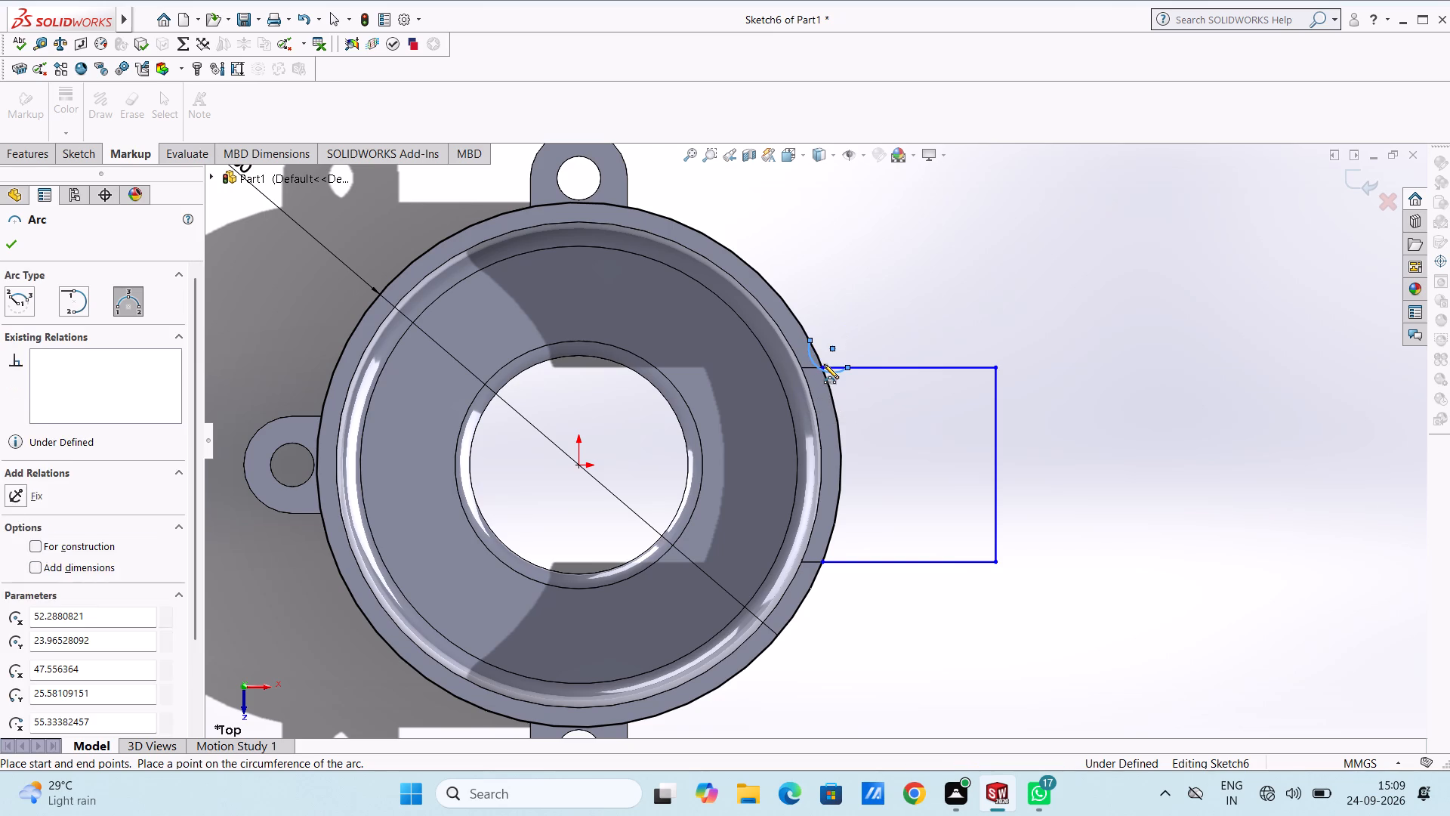
key("Escape")
key("Escape")
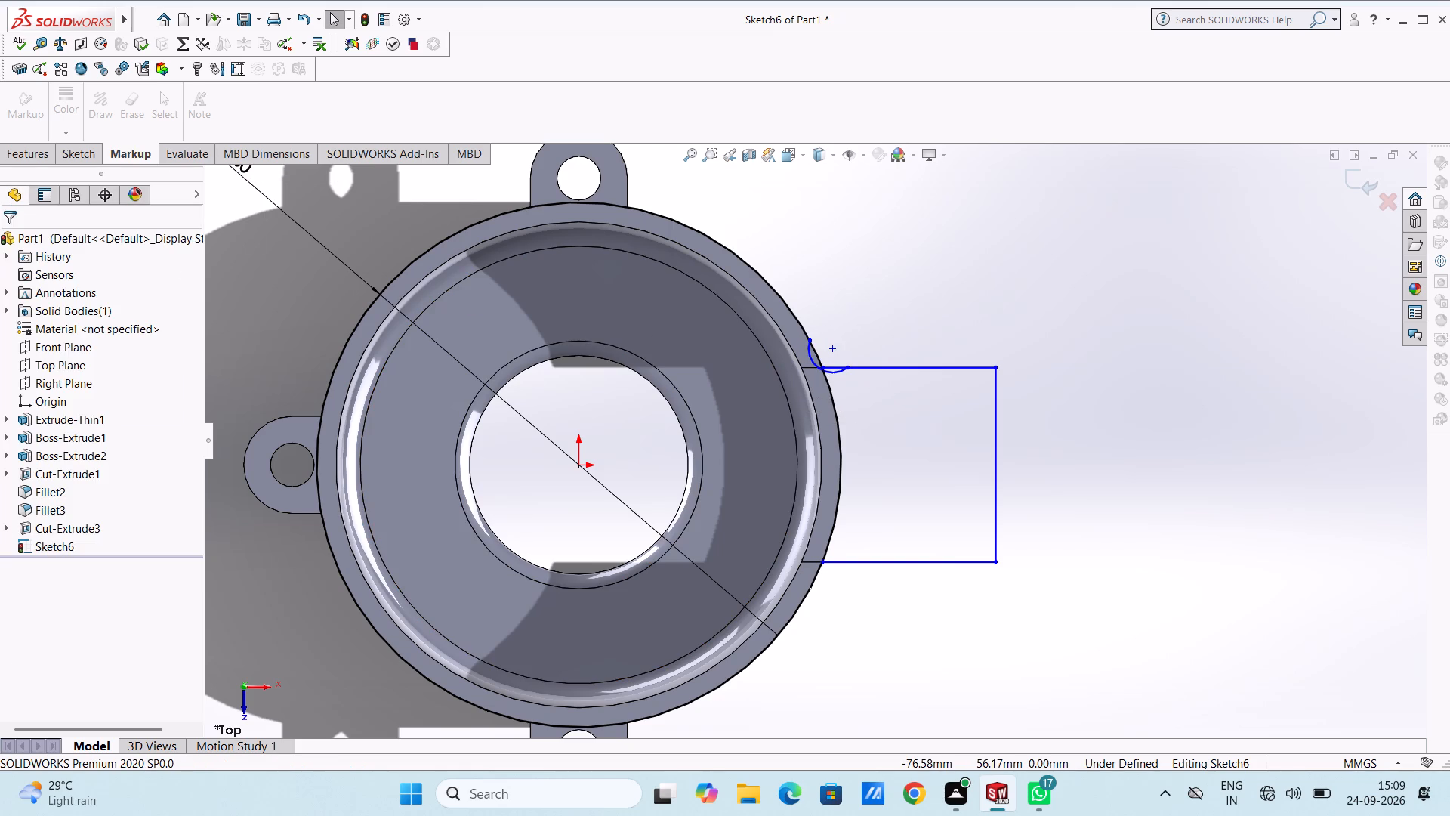
Sketch a matching three-point arc of 5 mm radius from the 108 mm circle to the block profile's lower horizontal line.
left_click(80, 151)
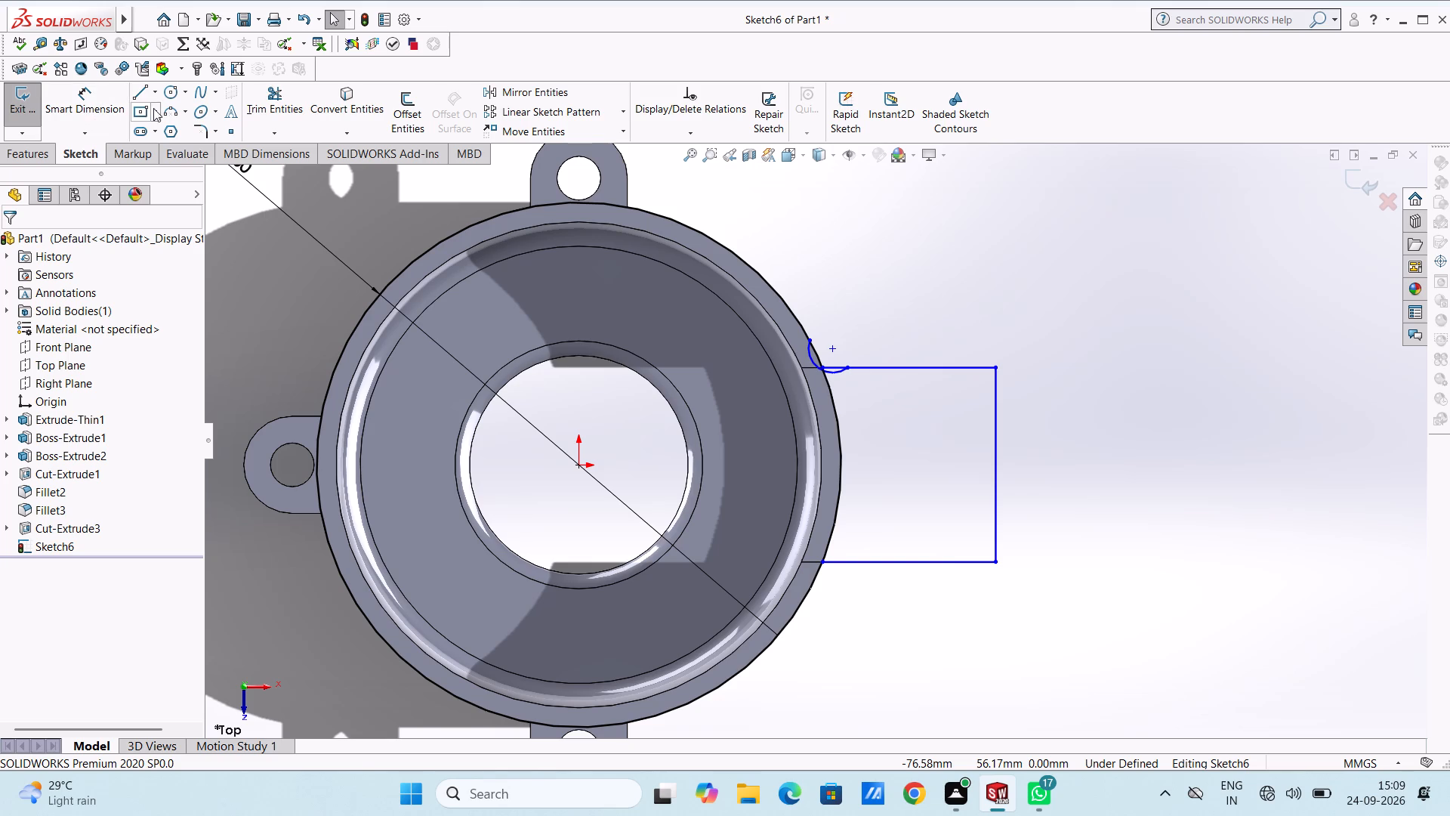
left_click(164, 112)
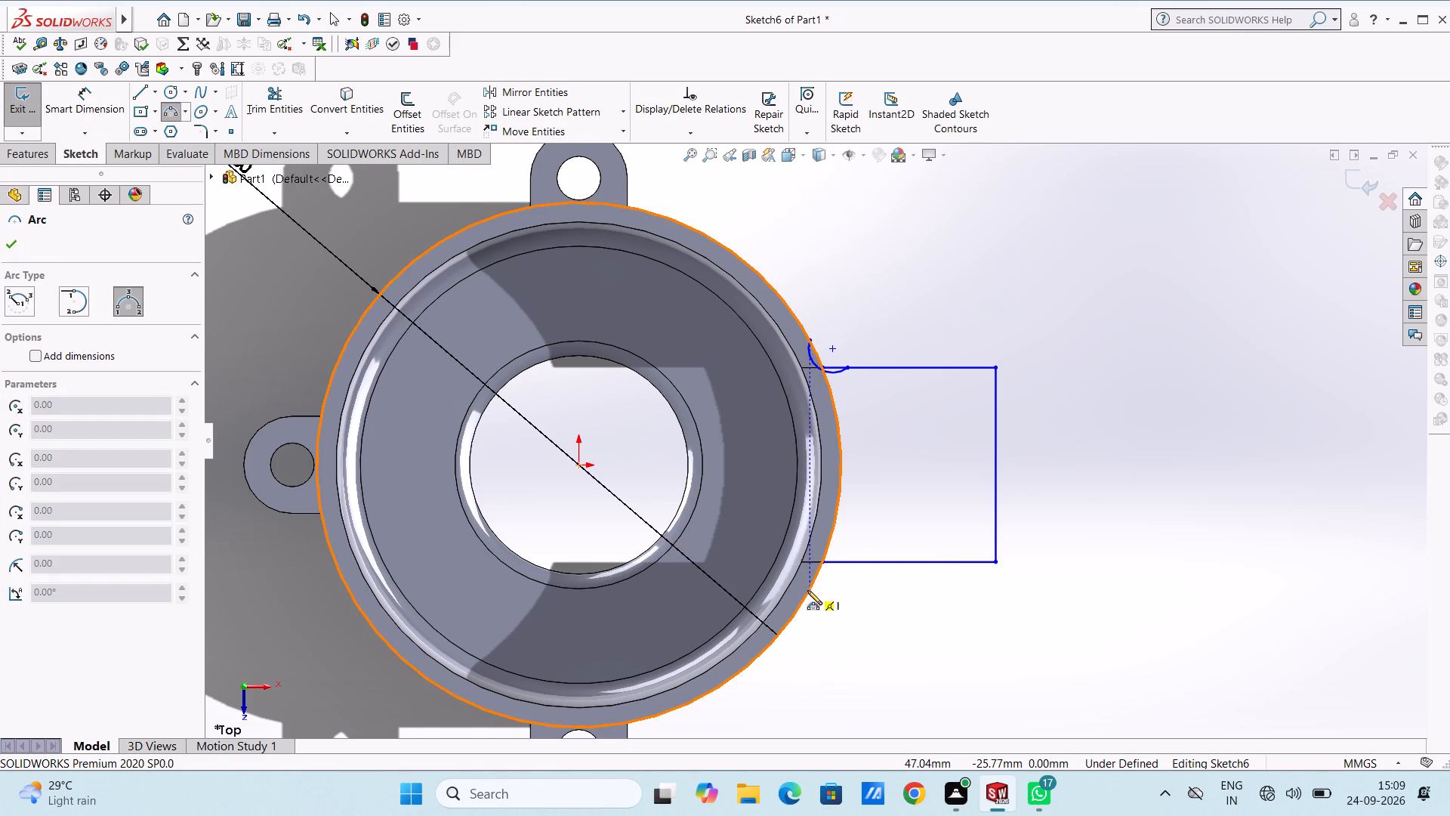
left_click(810, 592)
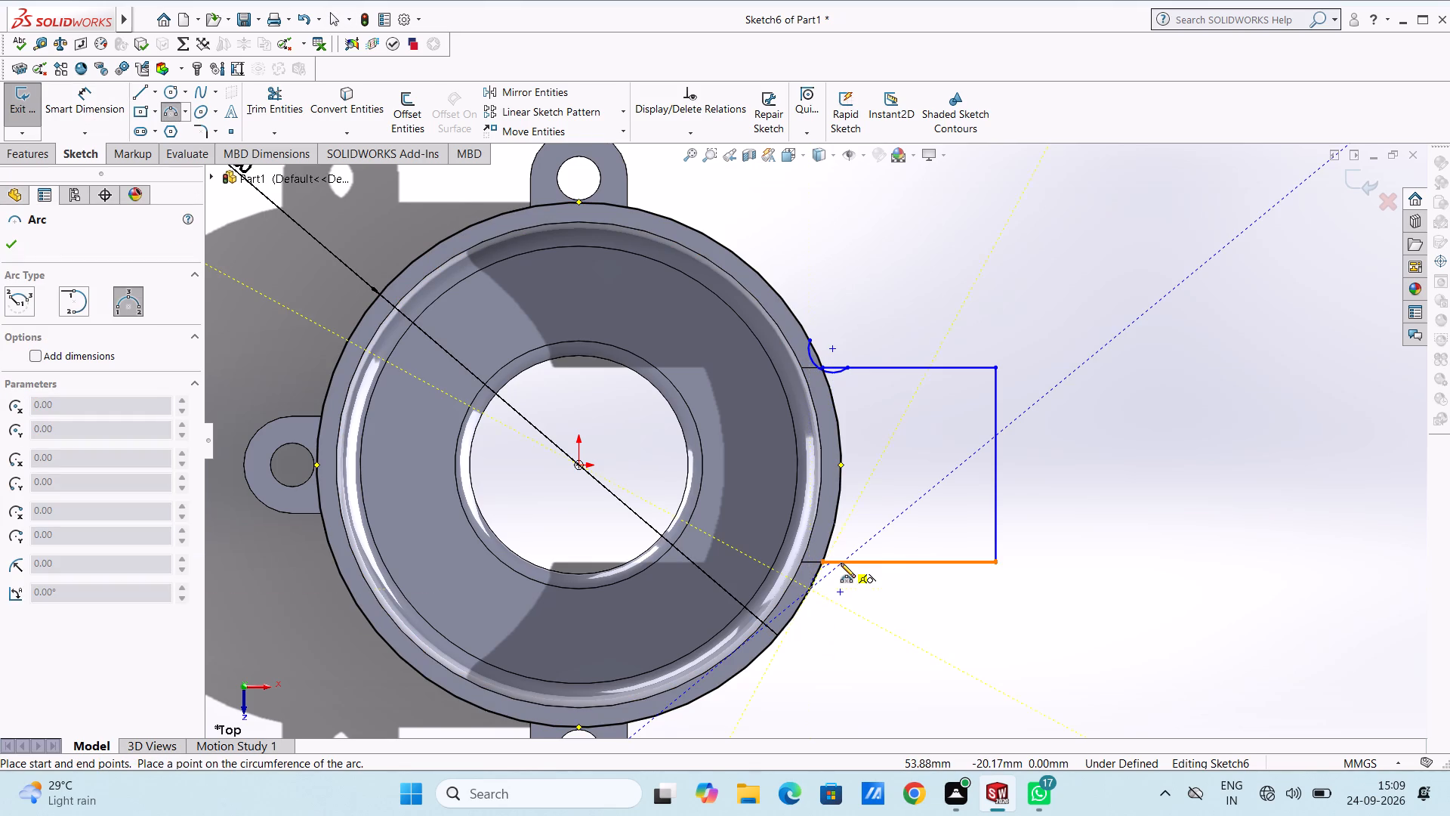
left_click(841, 563)
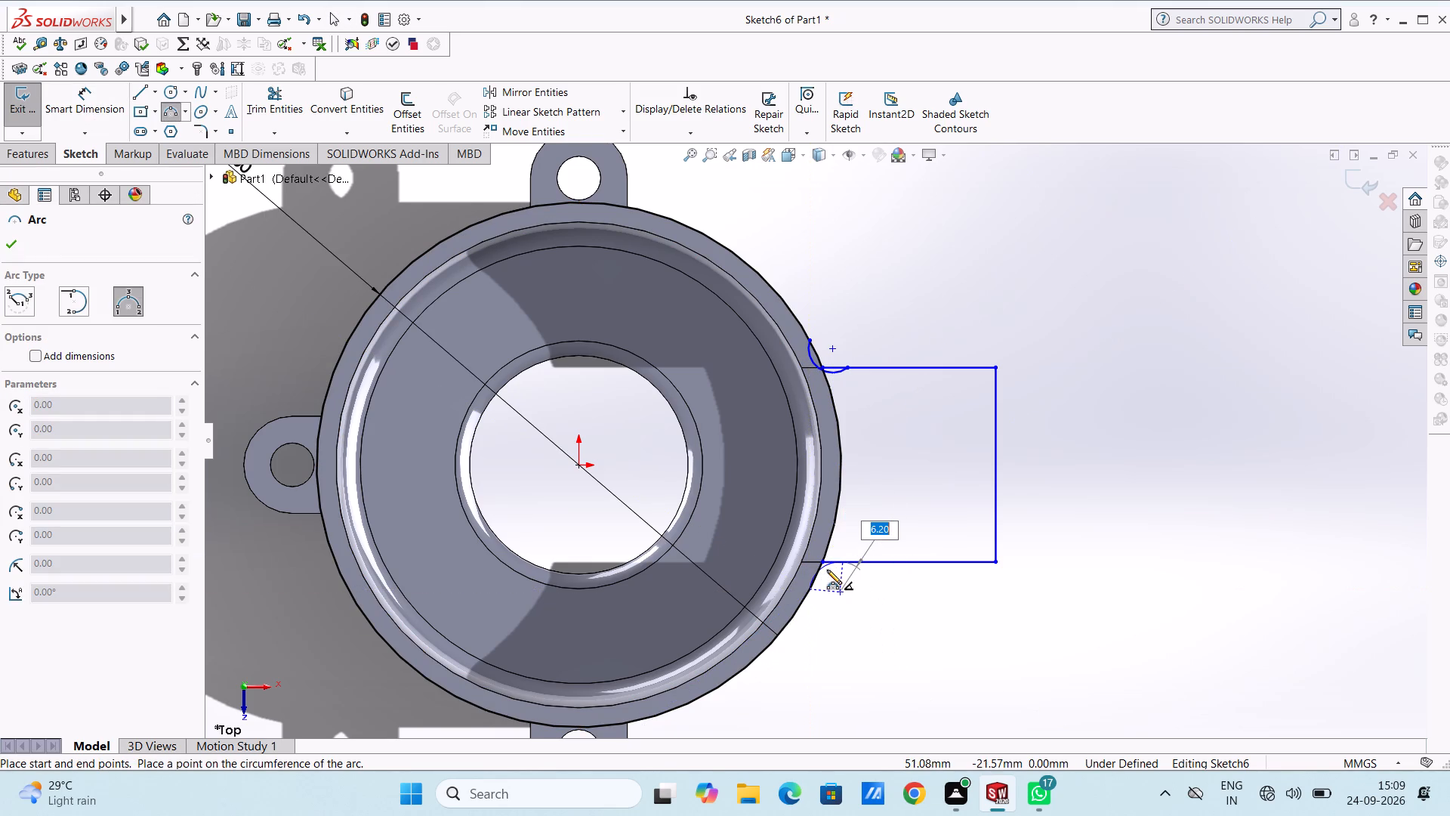
key("5")
key("Return")
key("Escape")
key("Escape")
key("Escape")
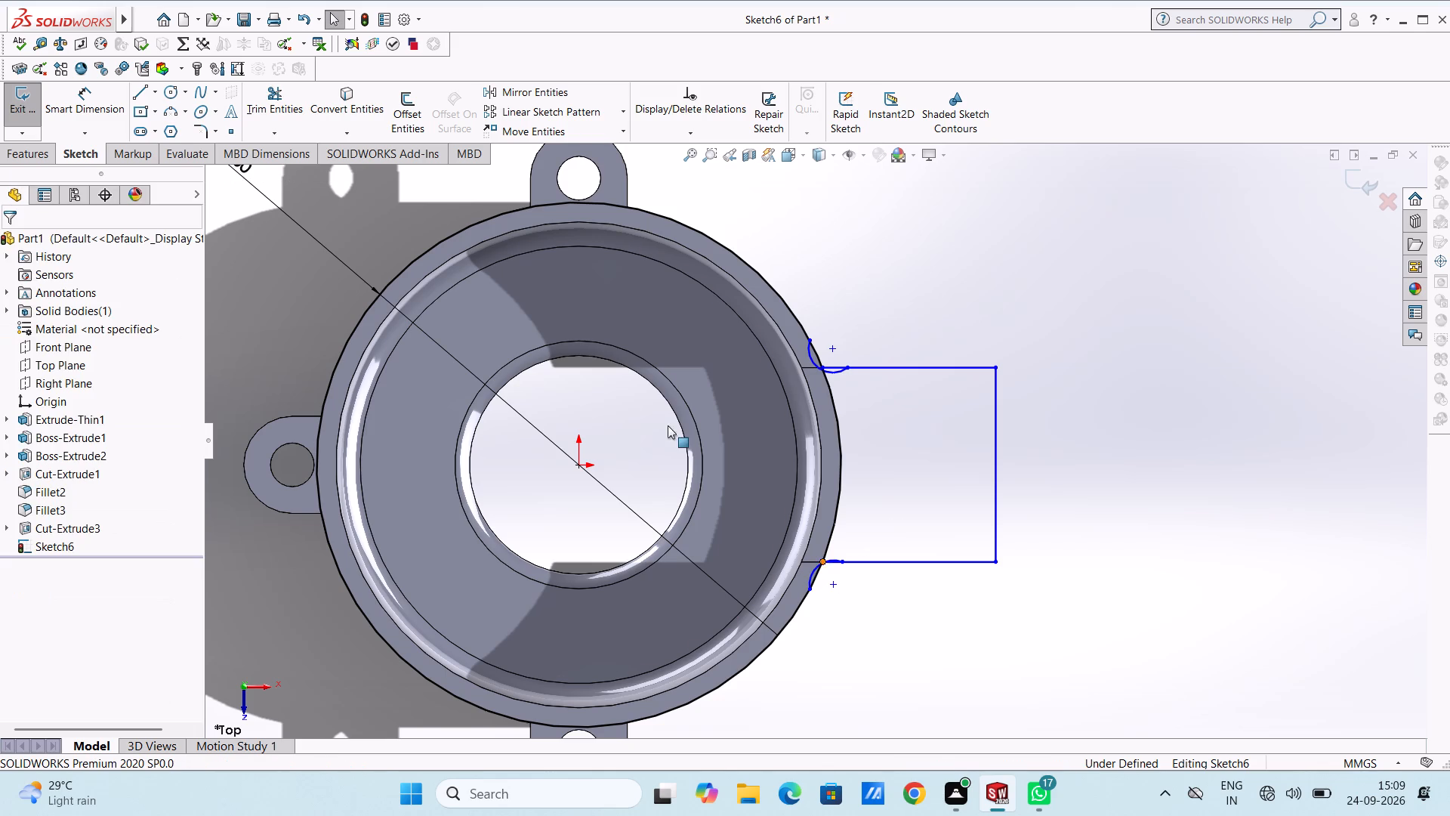
Dimension the radius of both corner arcs as 5 mm.
left_click(94, 105)
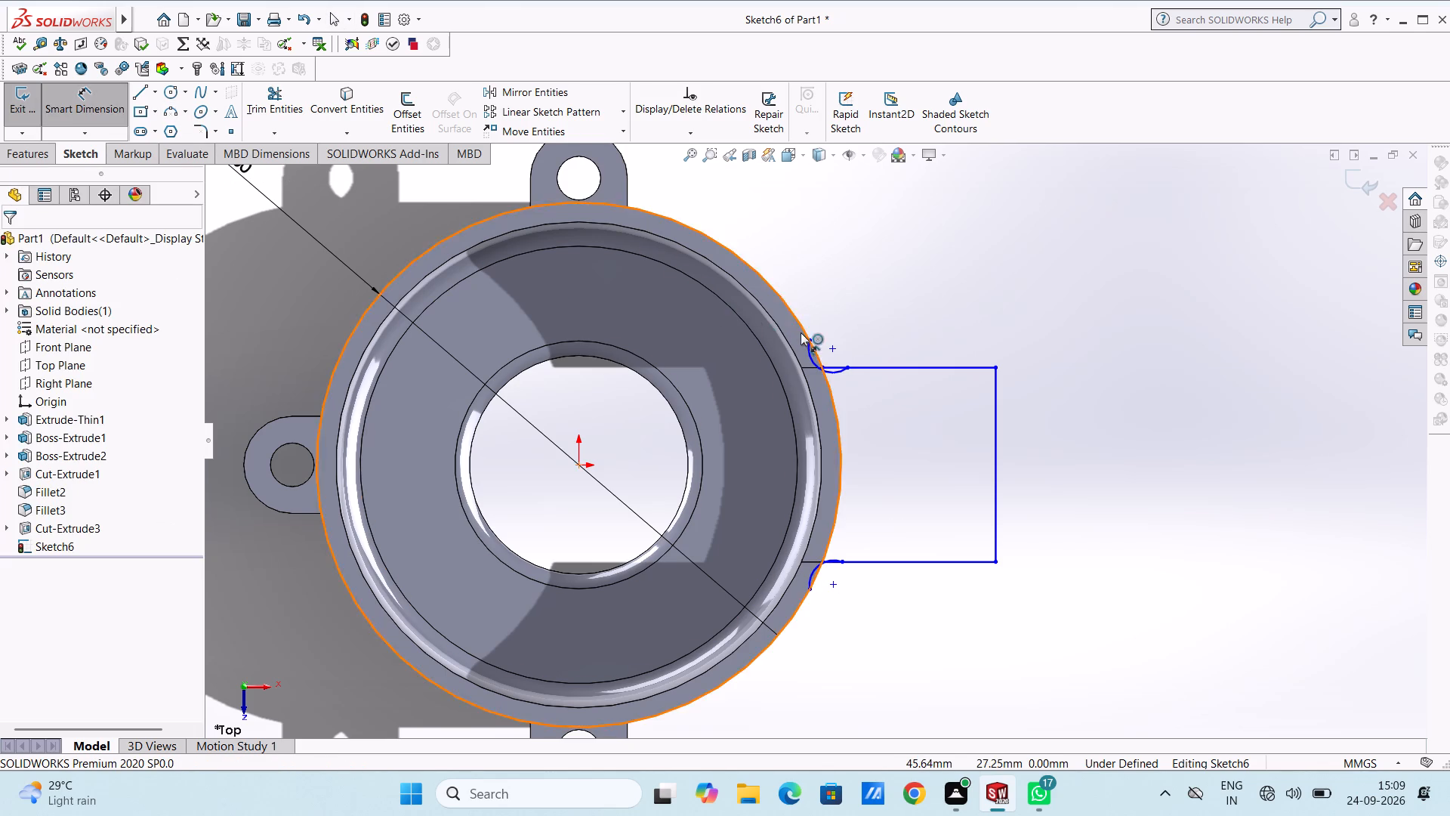
left_click(812, 359)
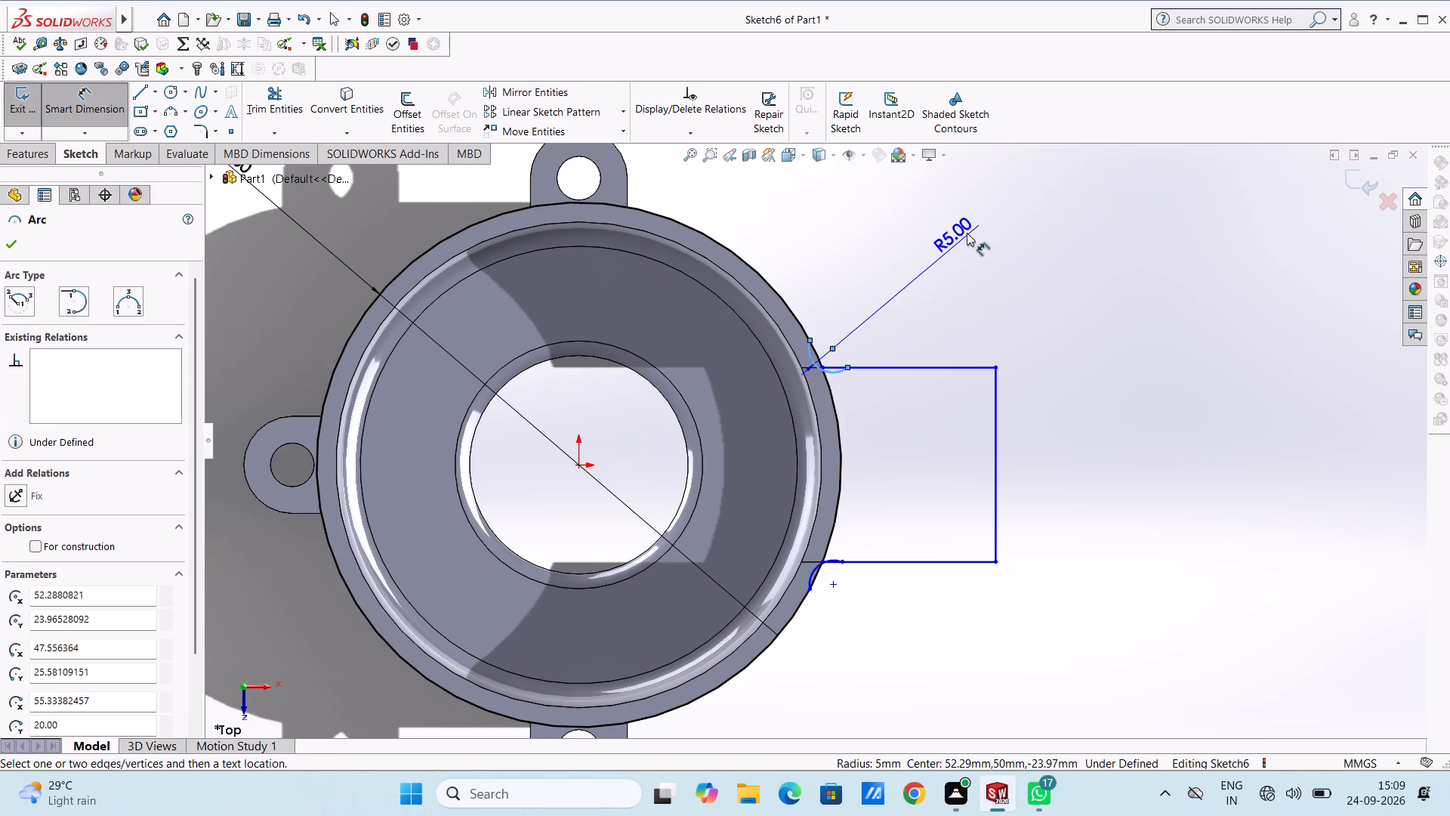
left_click(977, 226)
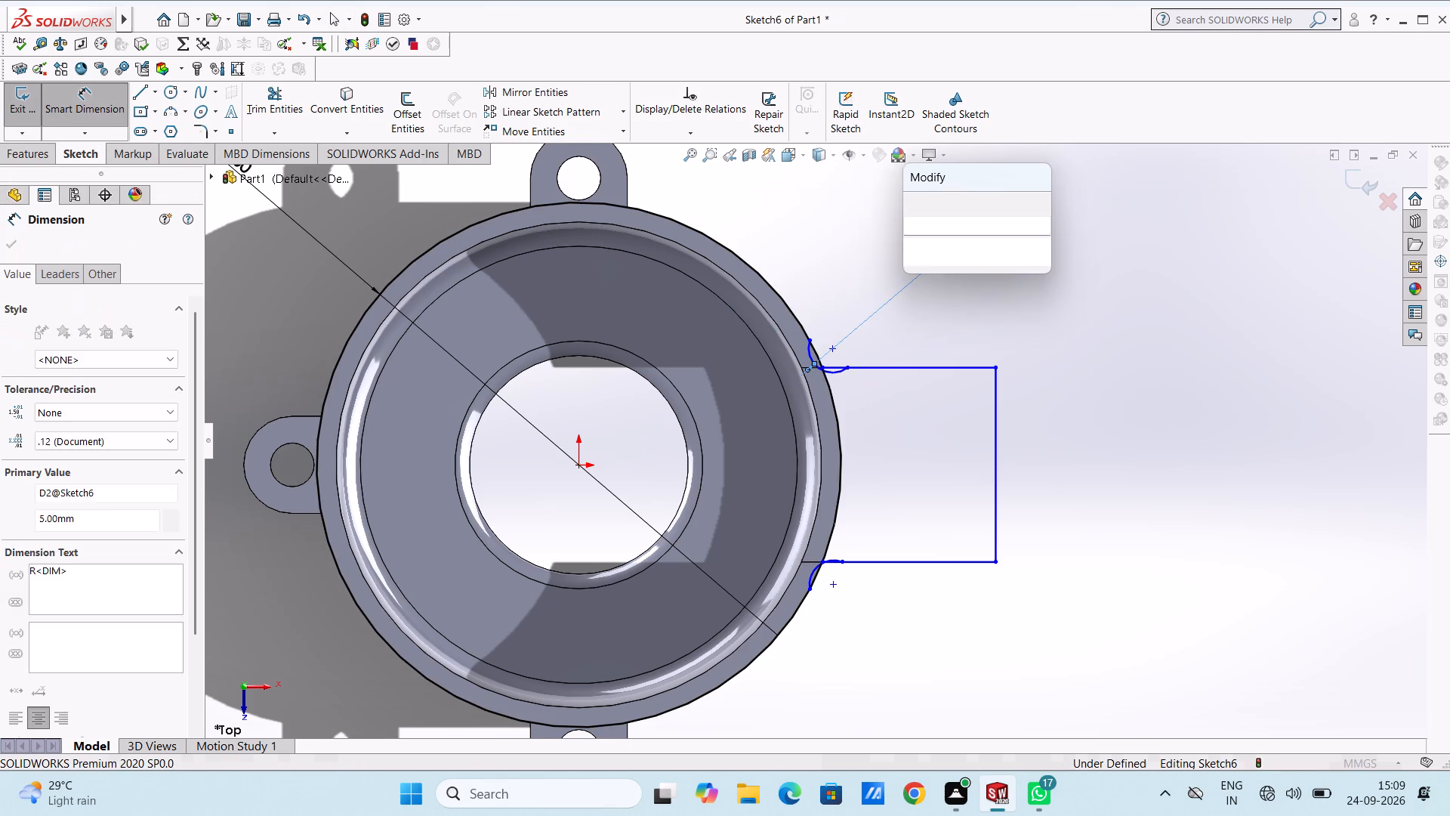
left_click(915, 200)
left_click(869, 243)
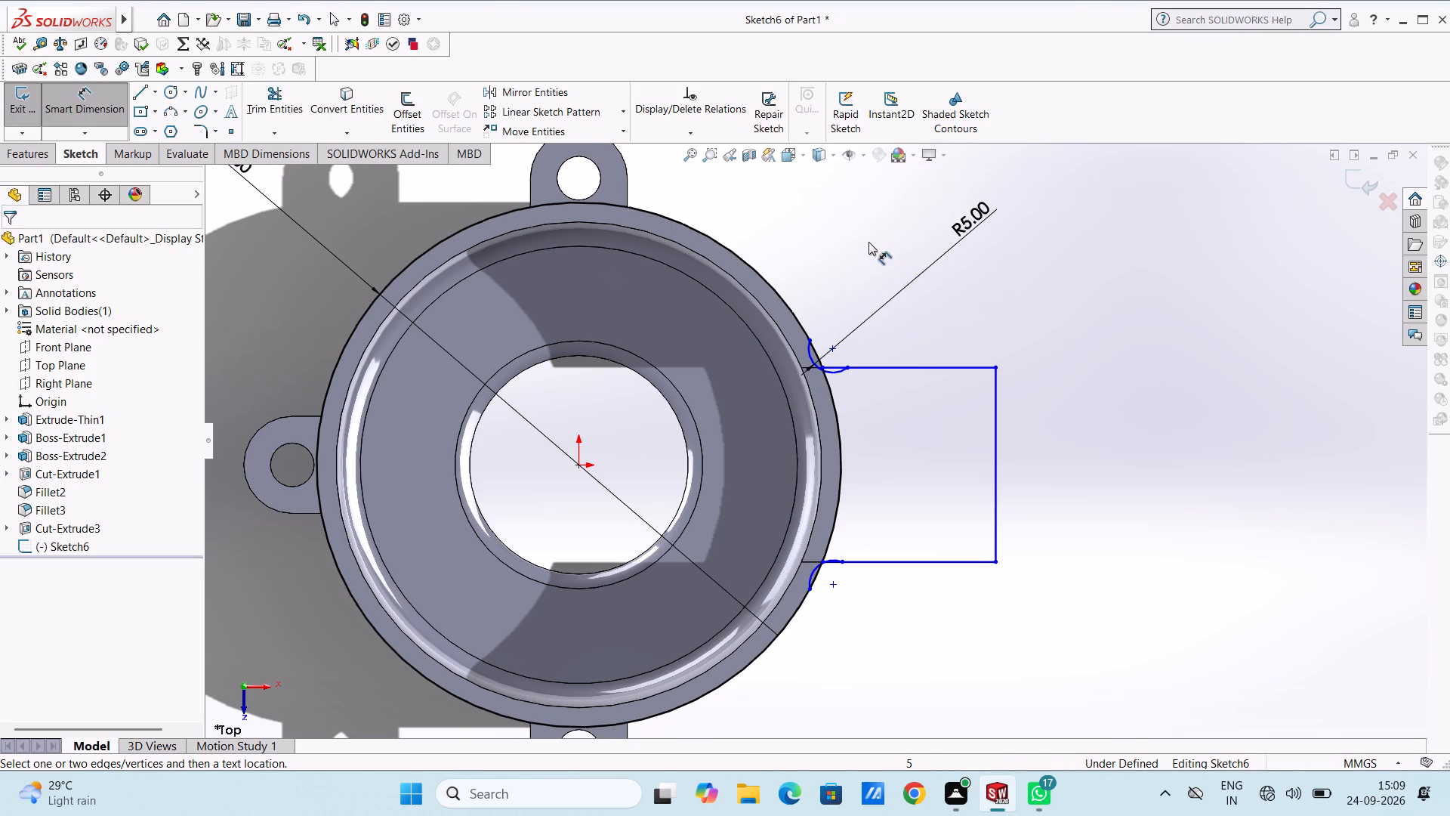
left_click(812, 570)
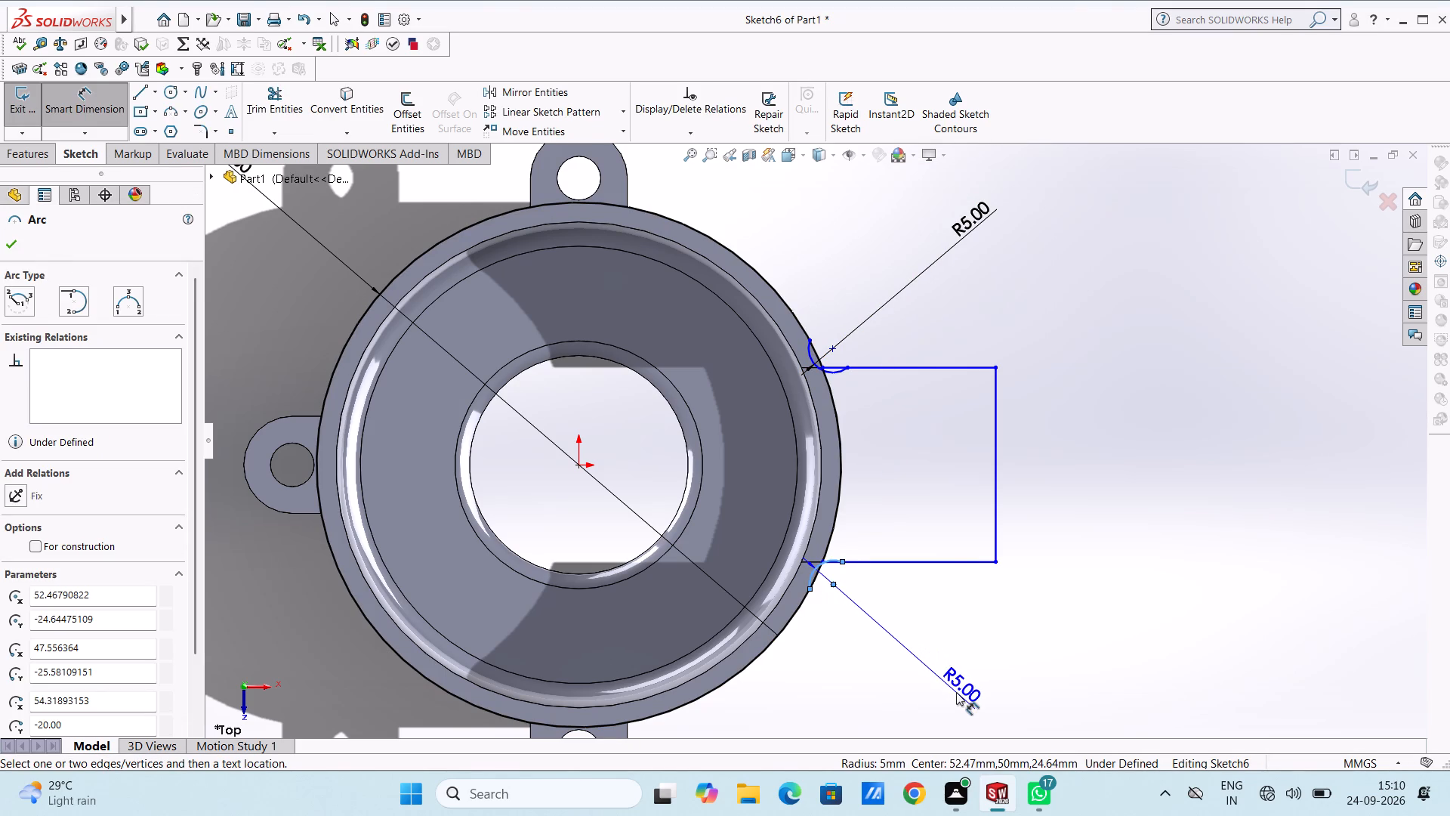
scroll(956, 692, "up", 2)
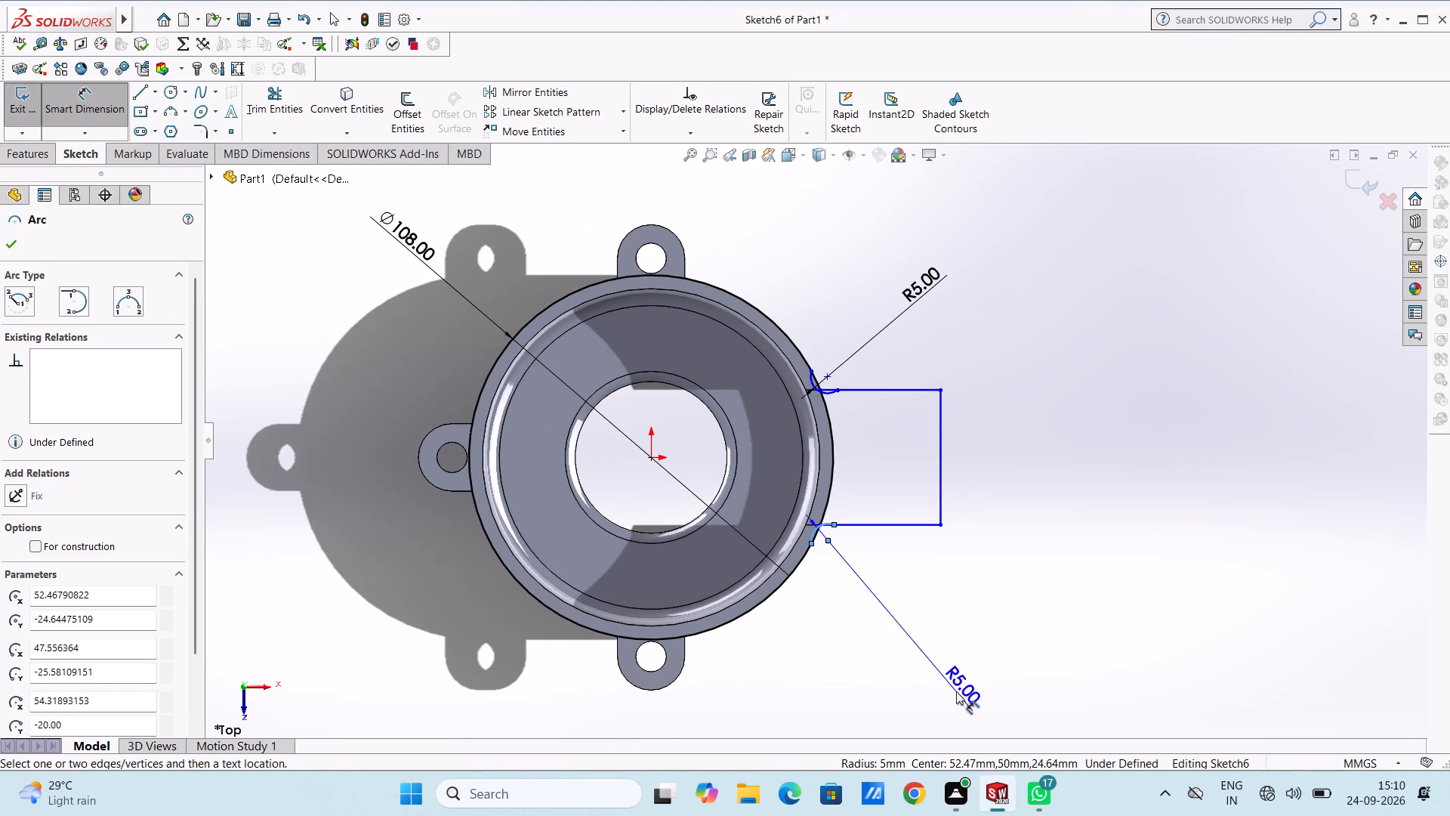
left_click(938, 645)
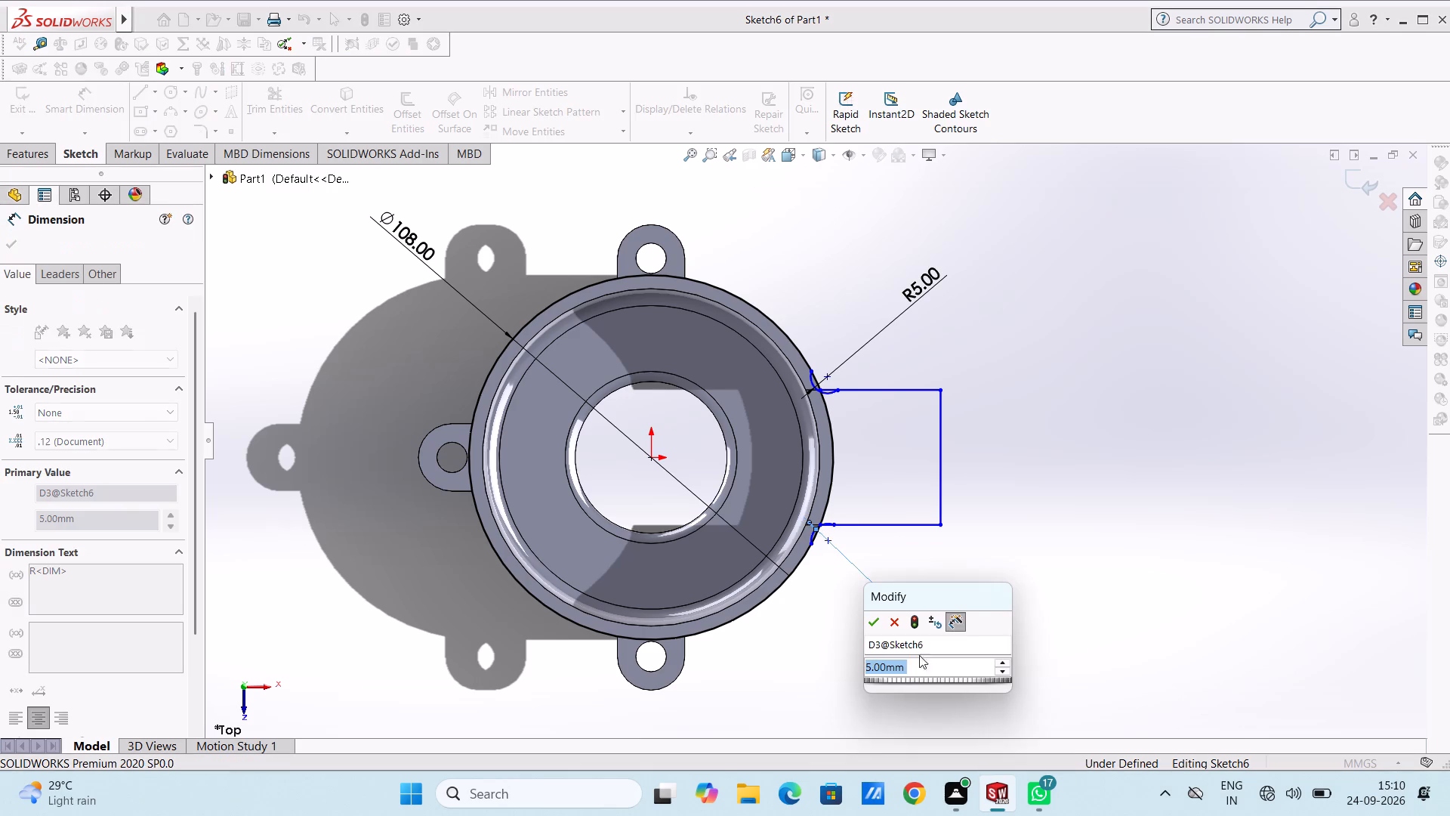
left_click(867, 622)
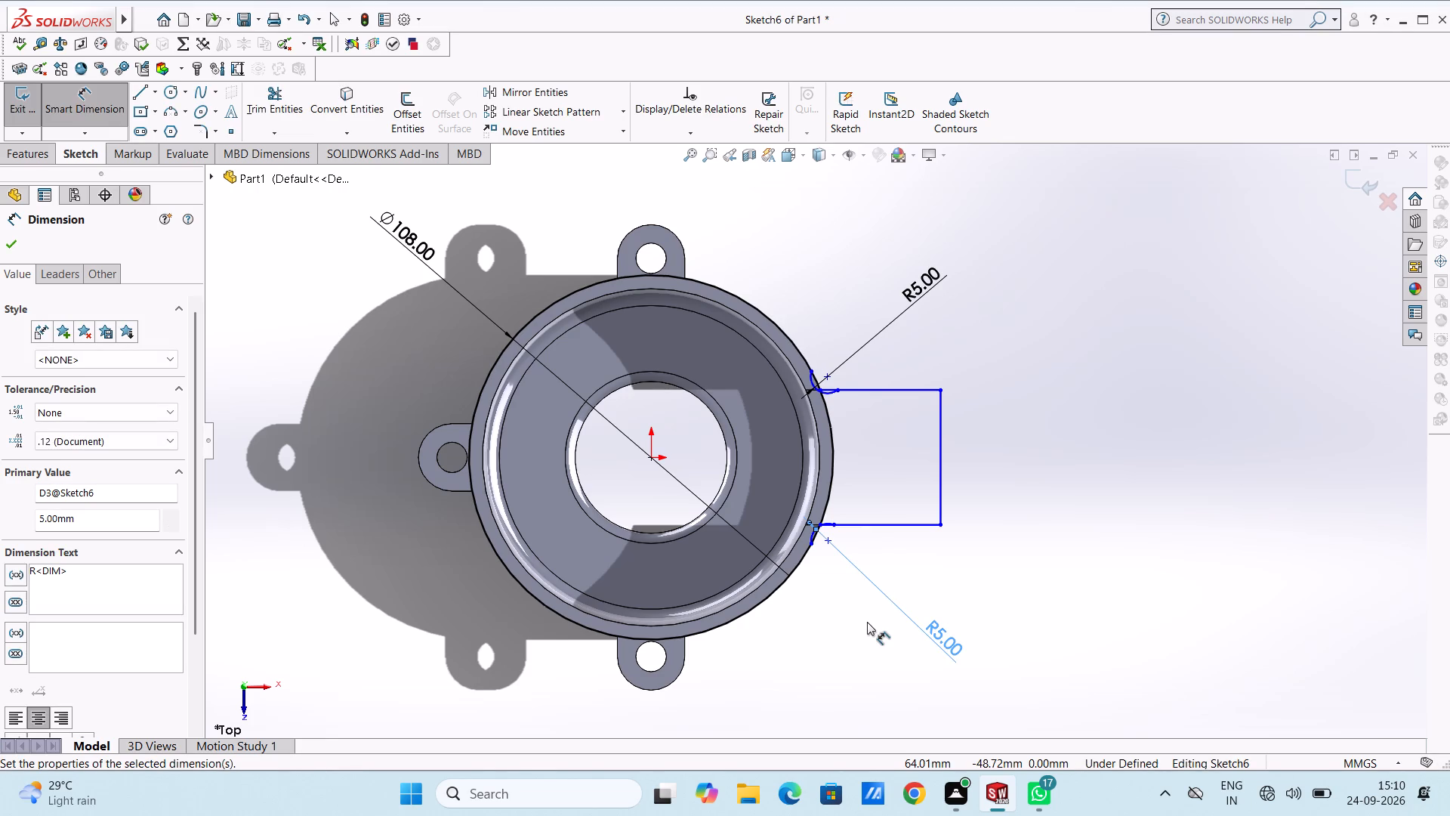
key("Escape")
key("Escape")
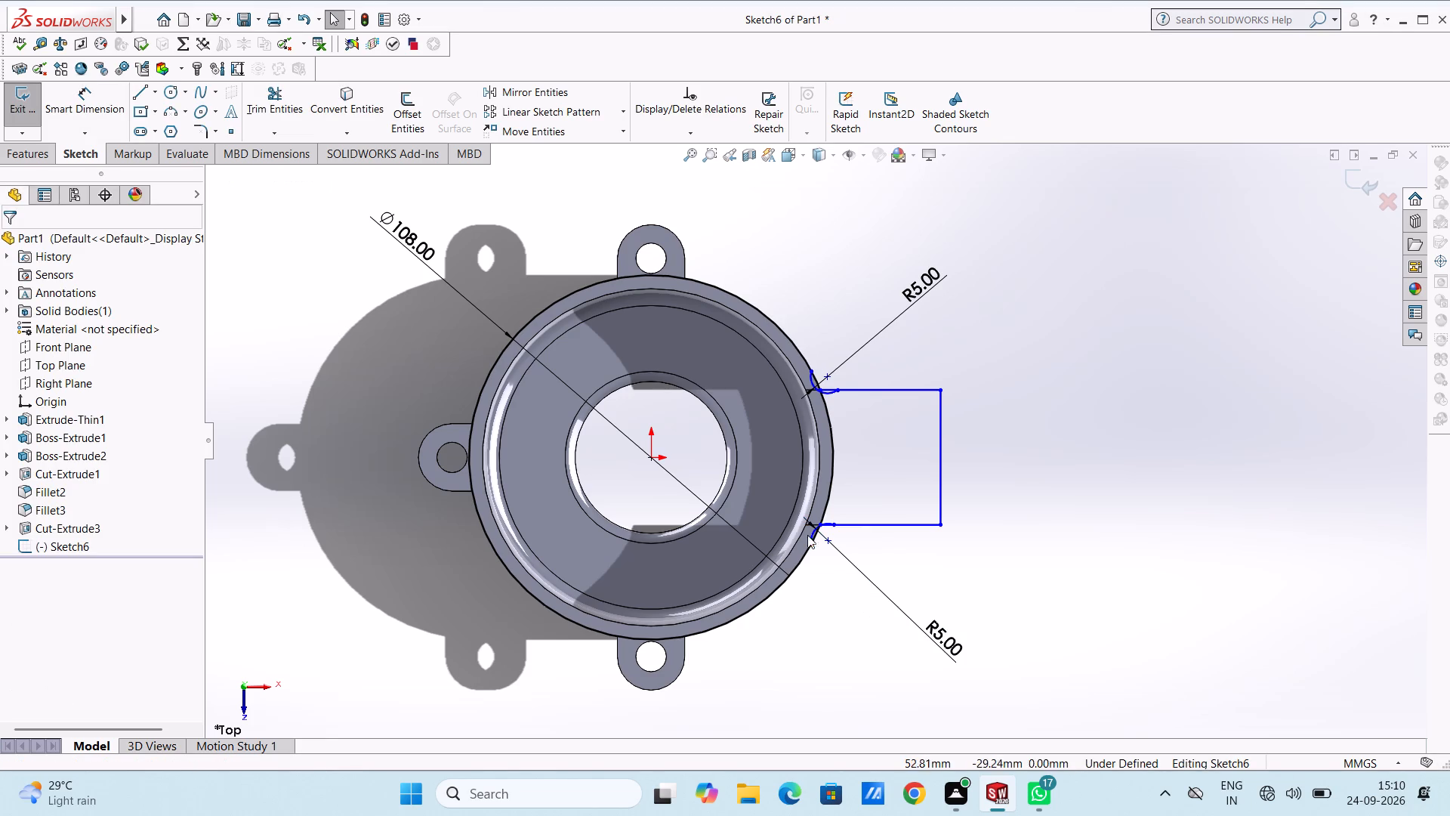
Add a tangent relation between the lower corner arc and the 108 mm circle.
scroll(812, 521, "down", 3)
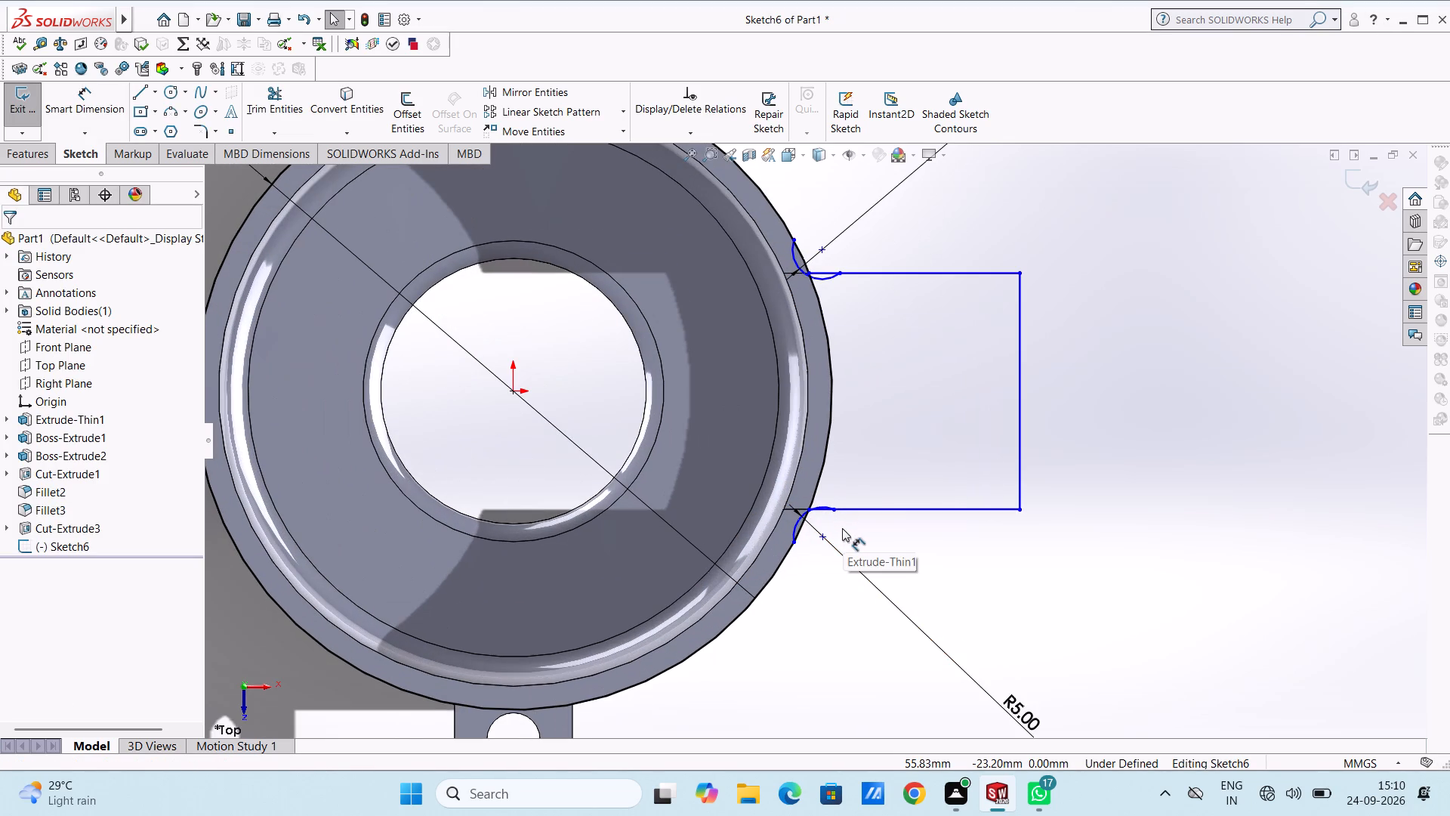
scroll(842, 528, "down", 5)
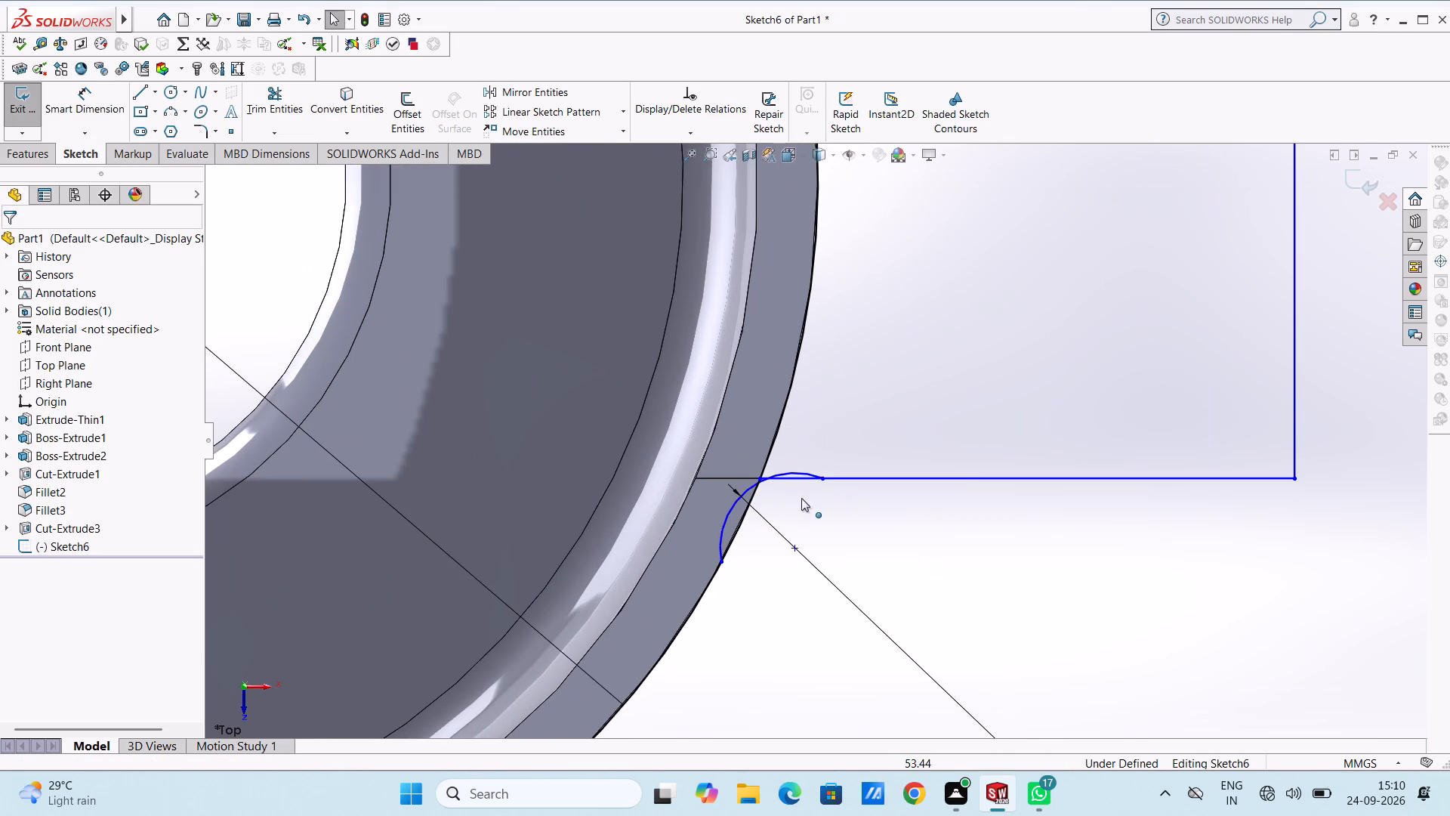
left_click(721, 524)
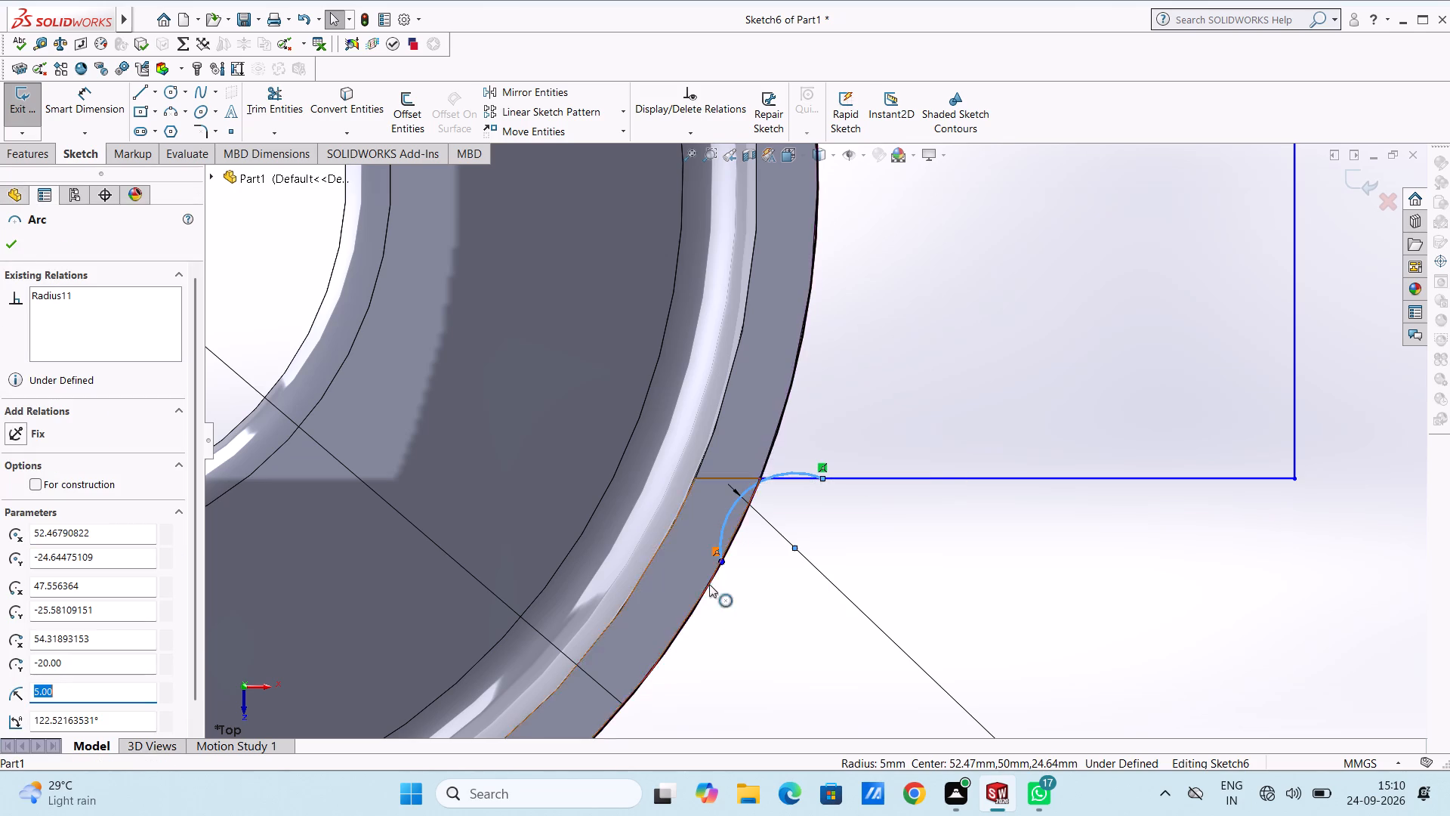
left_click(703, 598, "shift")
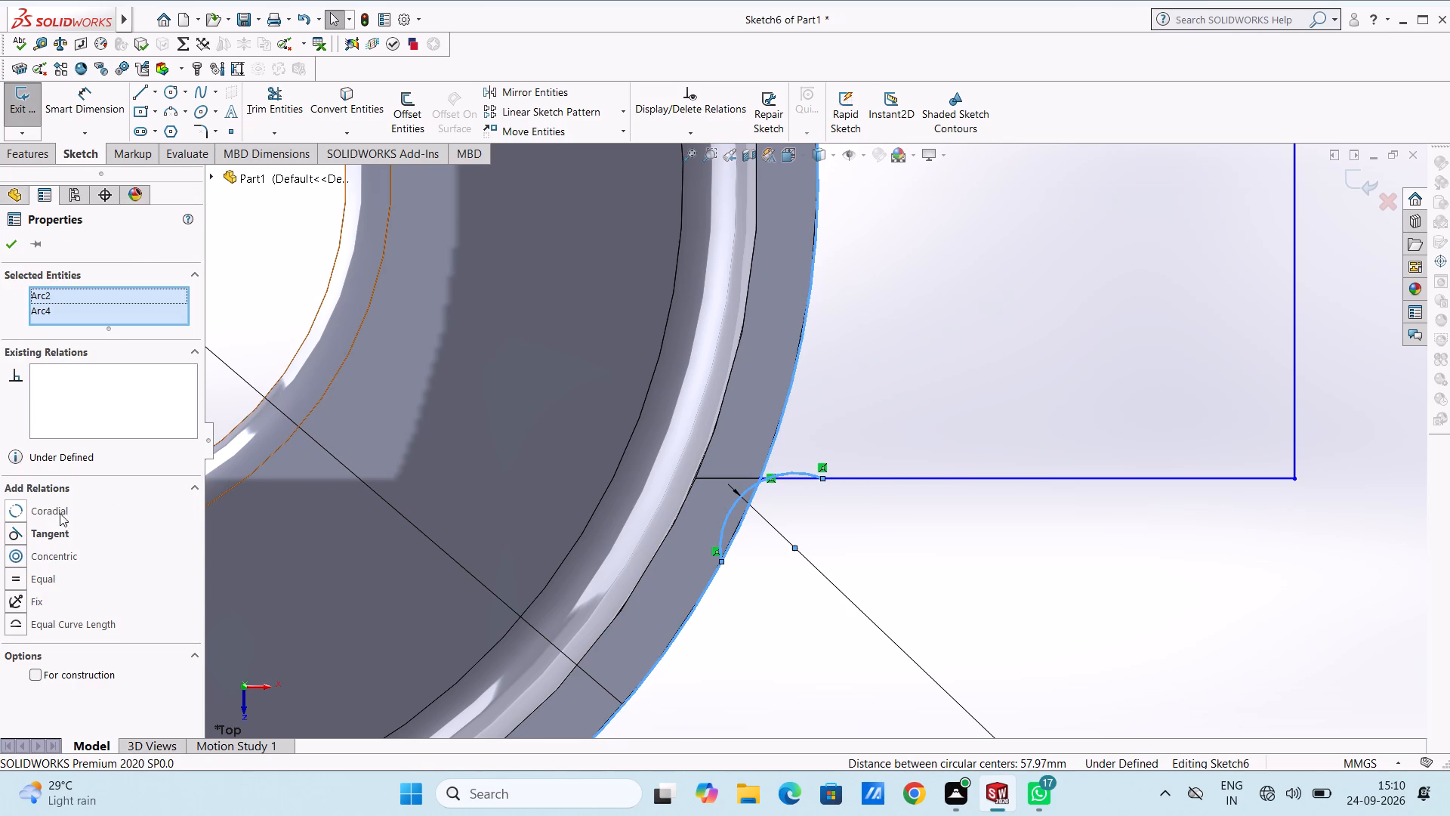
left_click(15, 534)
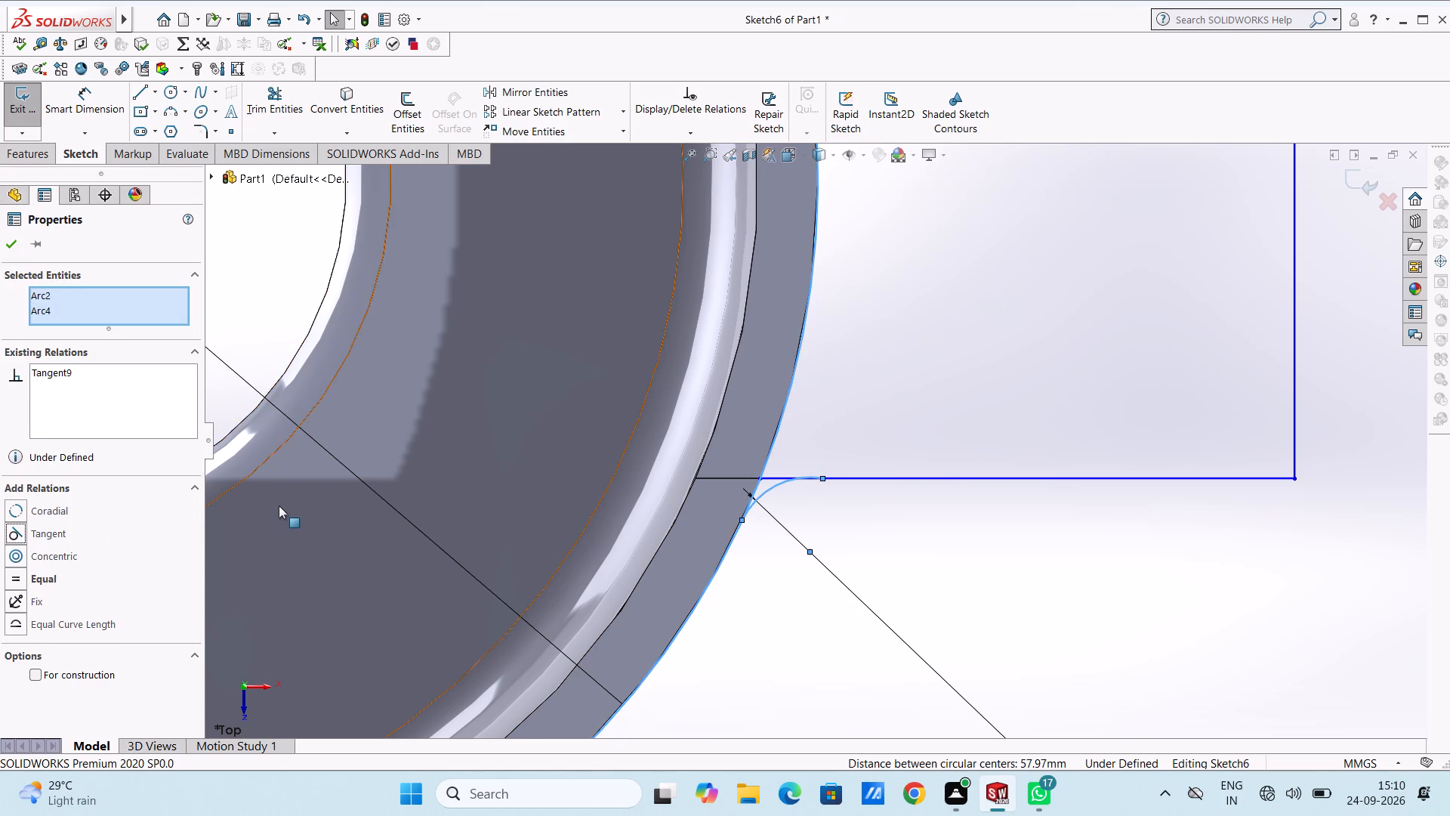
scroll(279, 502, "up", 5)
left_click(429, 399)
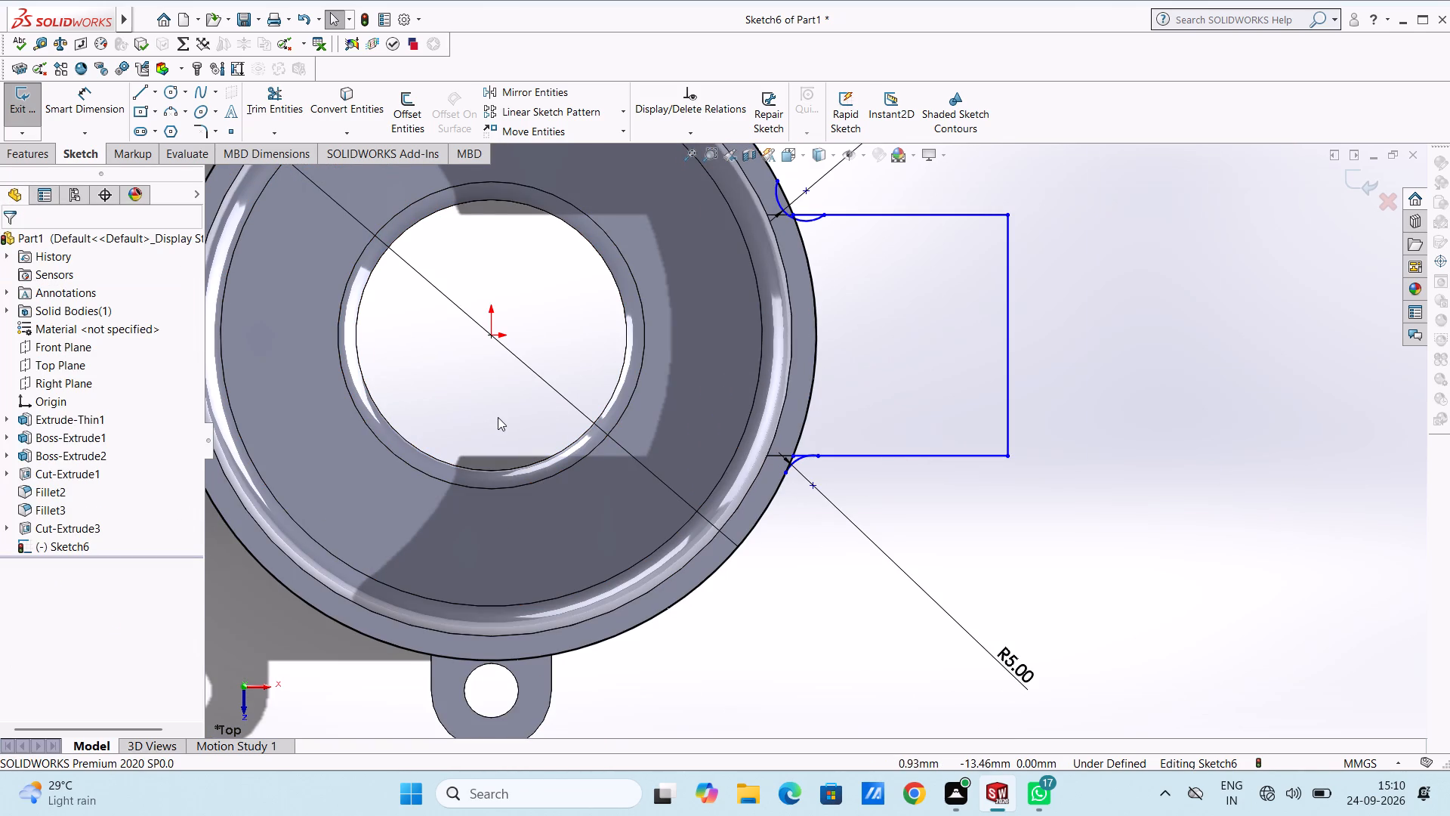
scroll(498, 417, "up", 4)
scroll(838, 295, "down", 4)
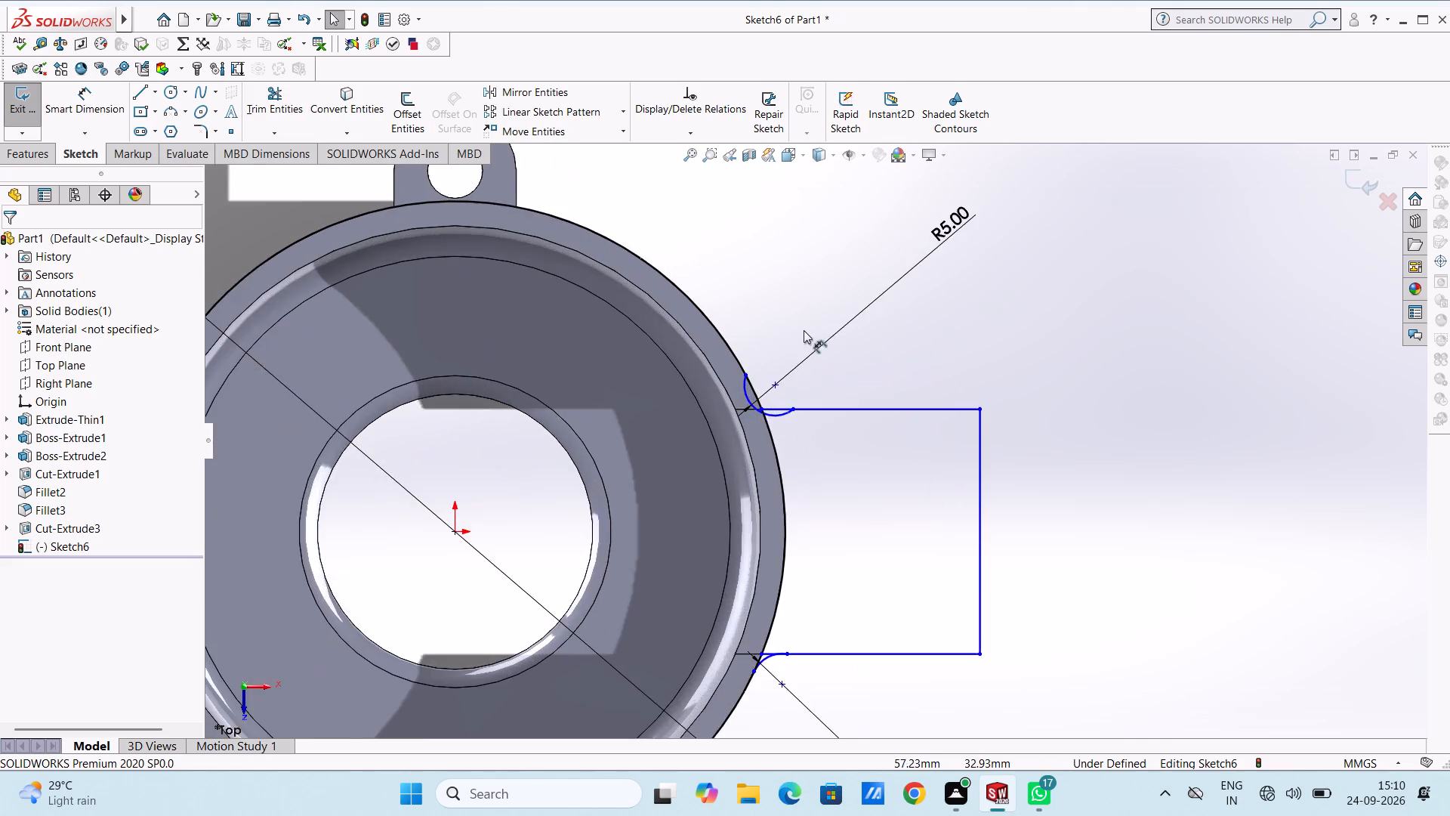
Add a tangent relation between the upper corner arc and the 108 mm circle.
scroll(799, 338, "down", 4)
left_click(689, 477)
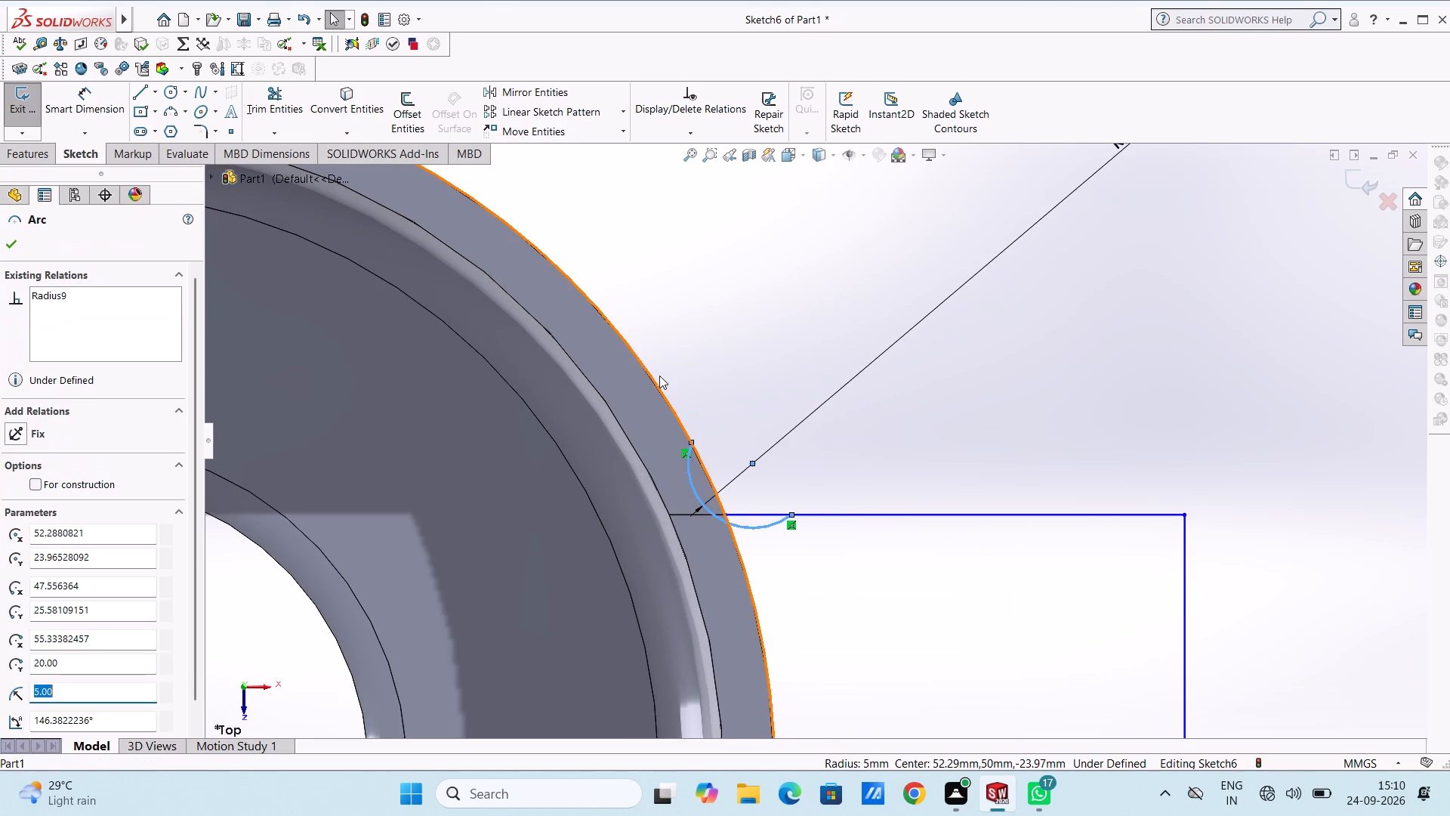
left_click(658, 391, "shift")
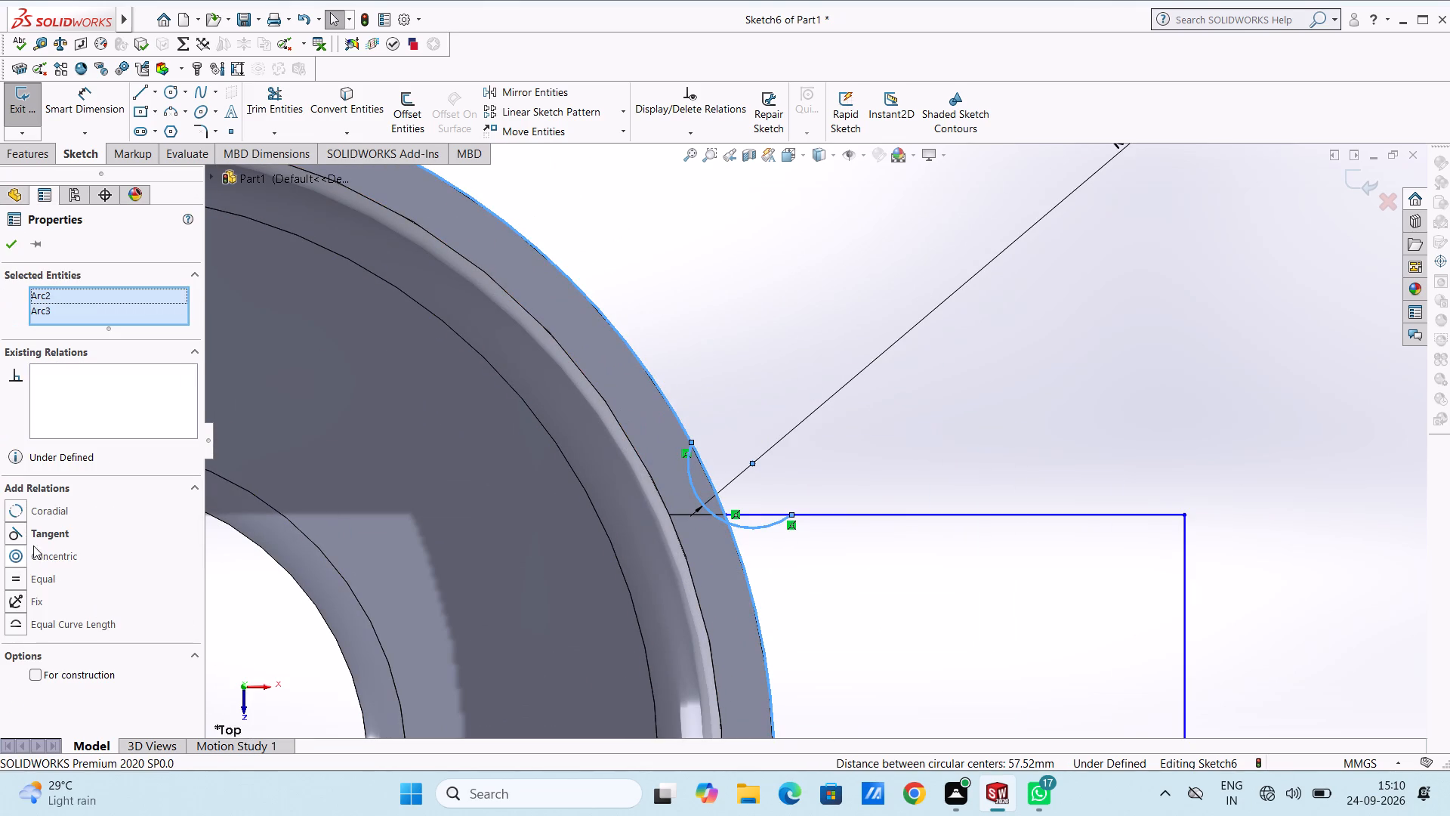
left_click(19, 533)
left_click(259, 636)
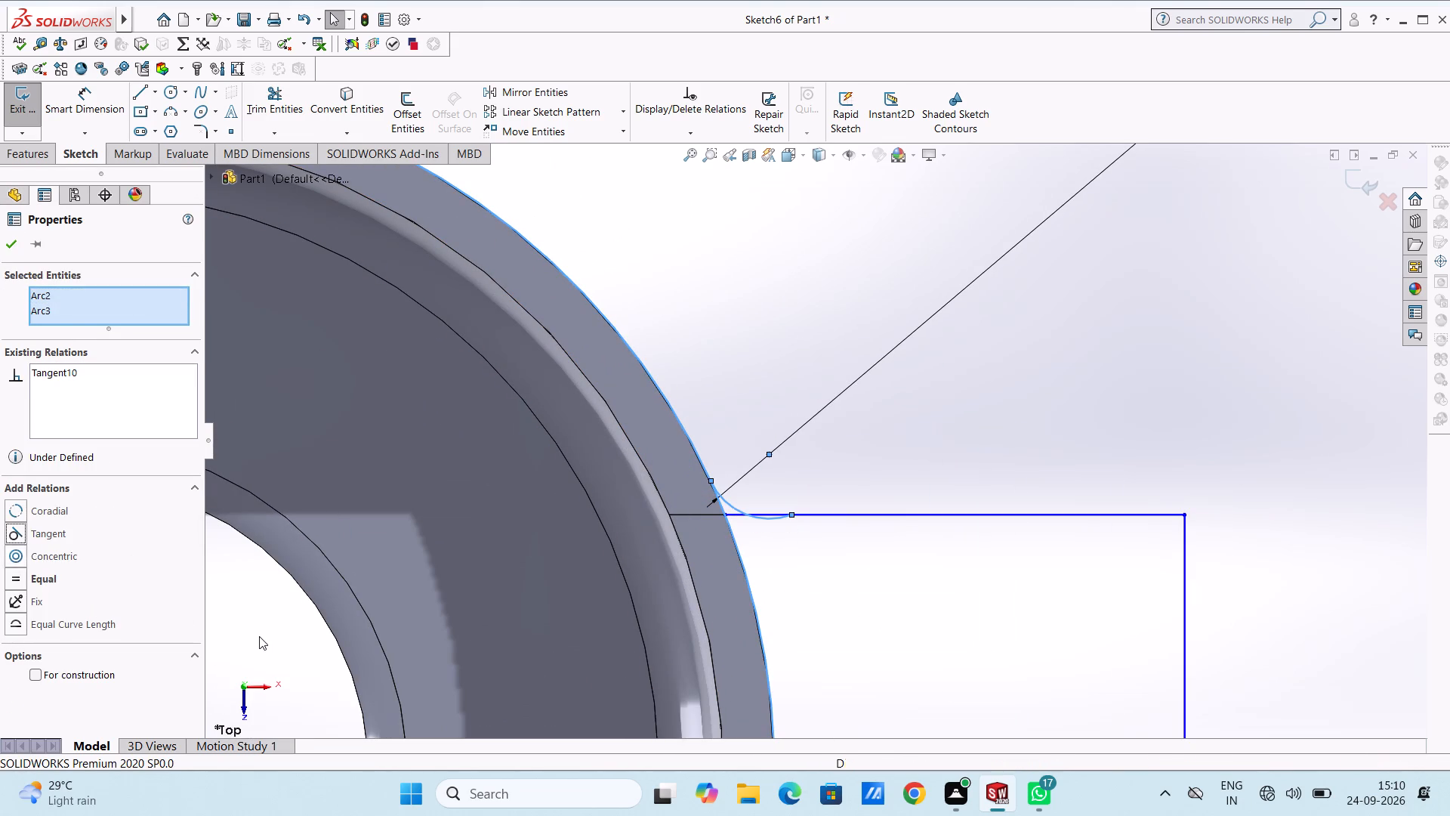
Dimension the block profile's outer vertical line as 40 mm.
scroll(259, 636, "up", 8)
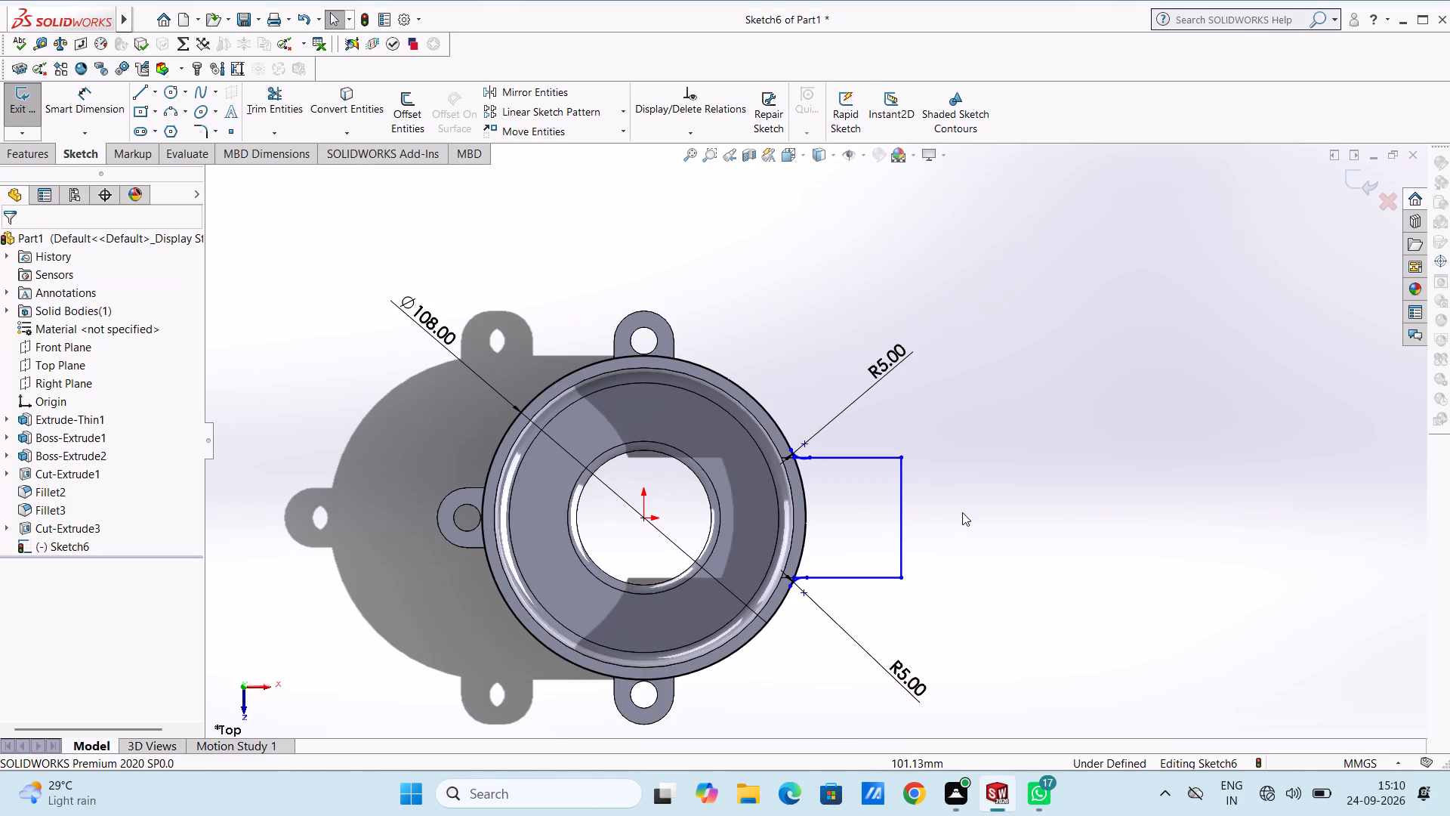
scroll(987, 507, "down", 2)
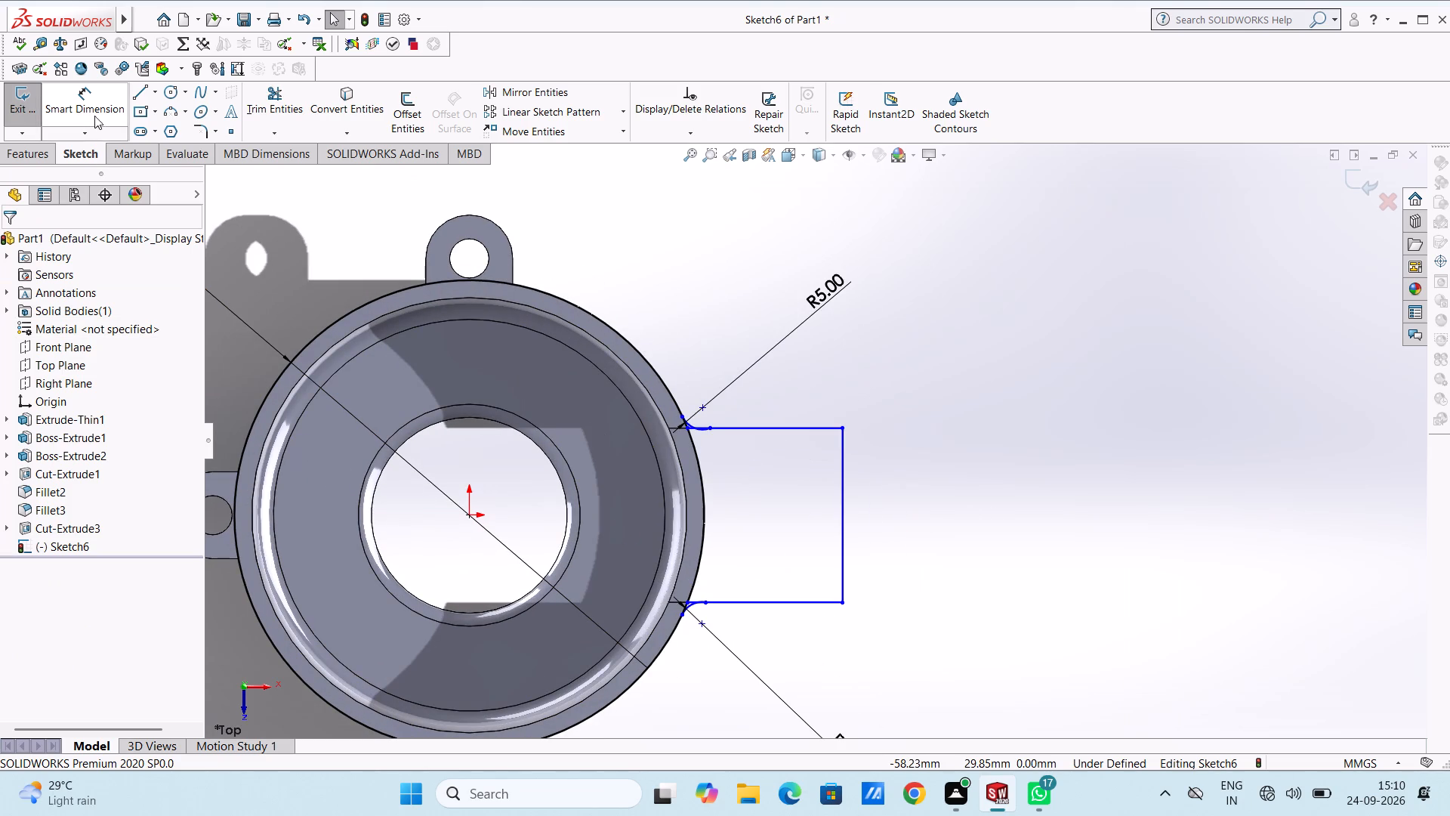
left_click(96, 104)
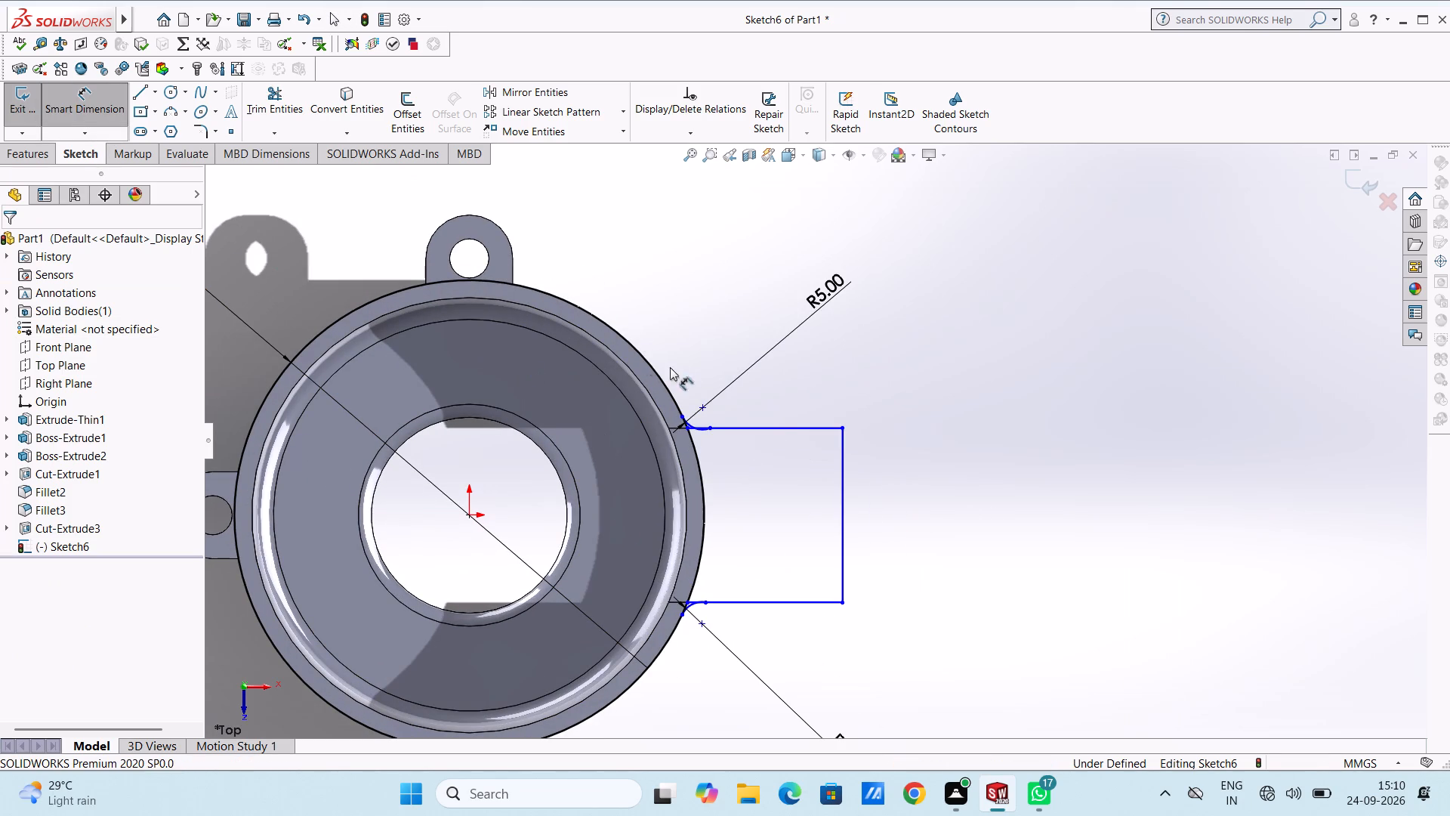
left_click(844, 491)
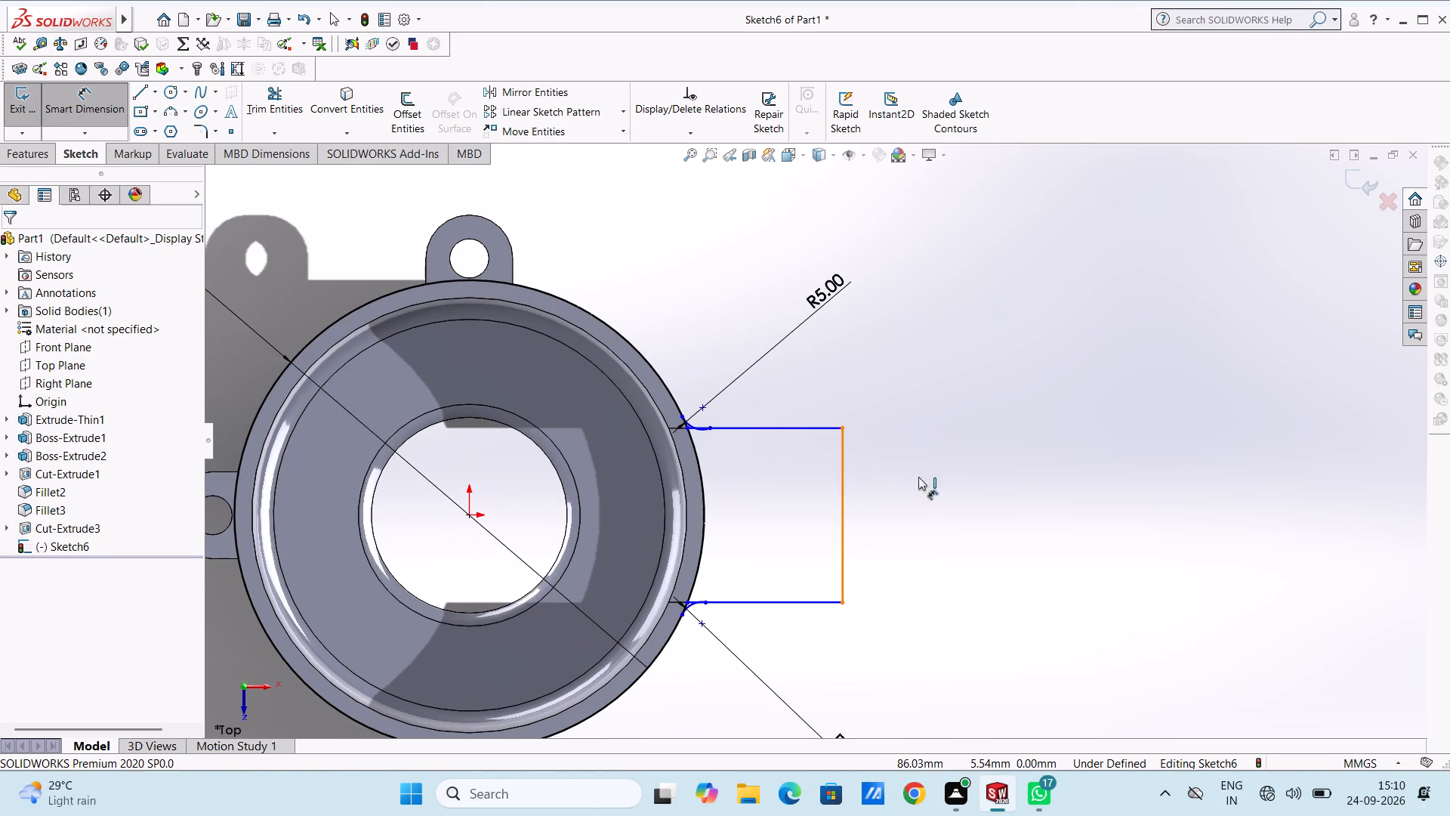
left_click(1068, 471)
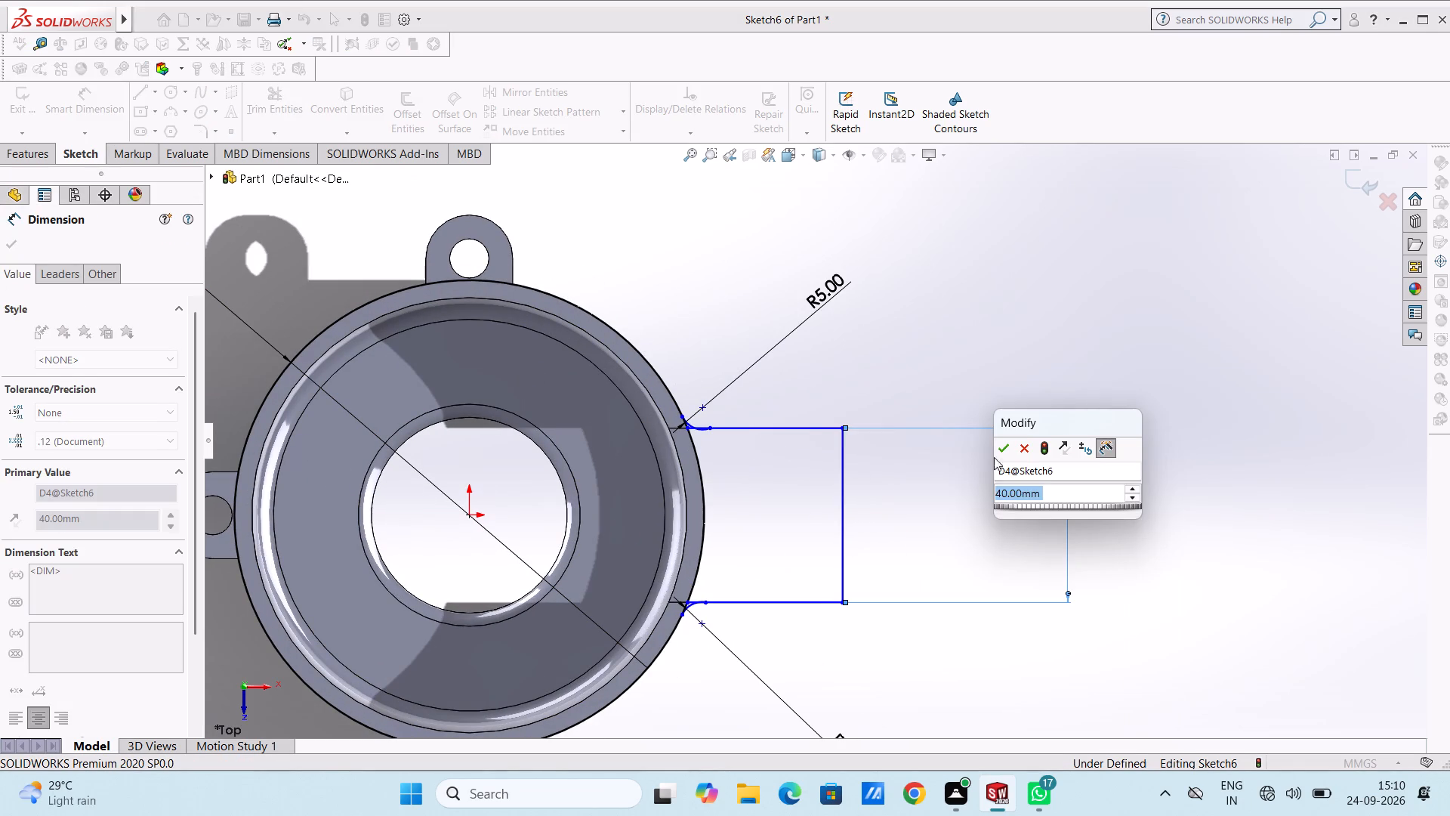
left_click(1004, 448)
left_click(920, 477)
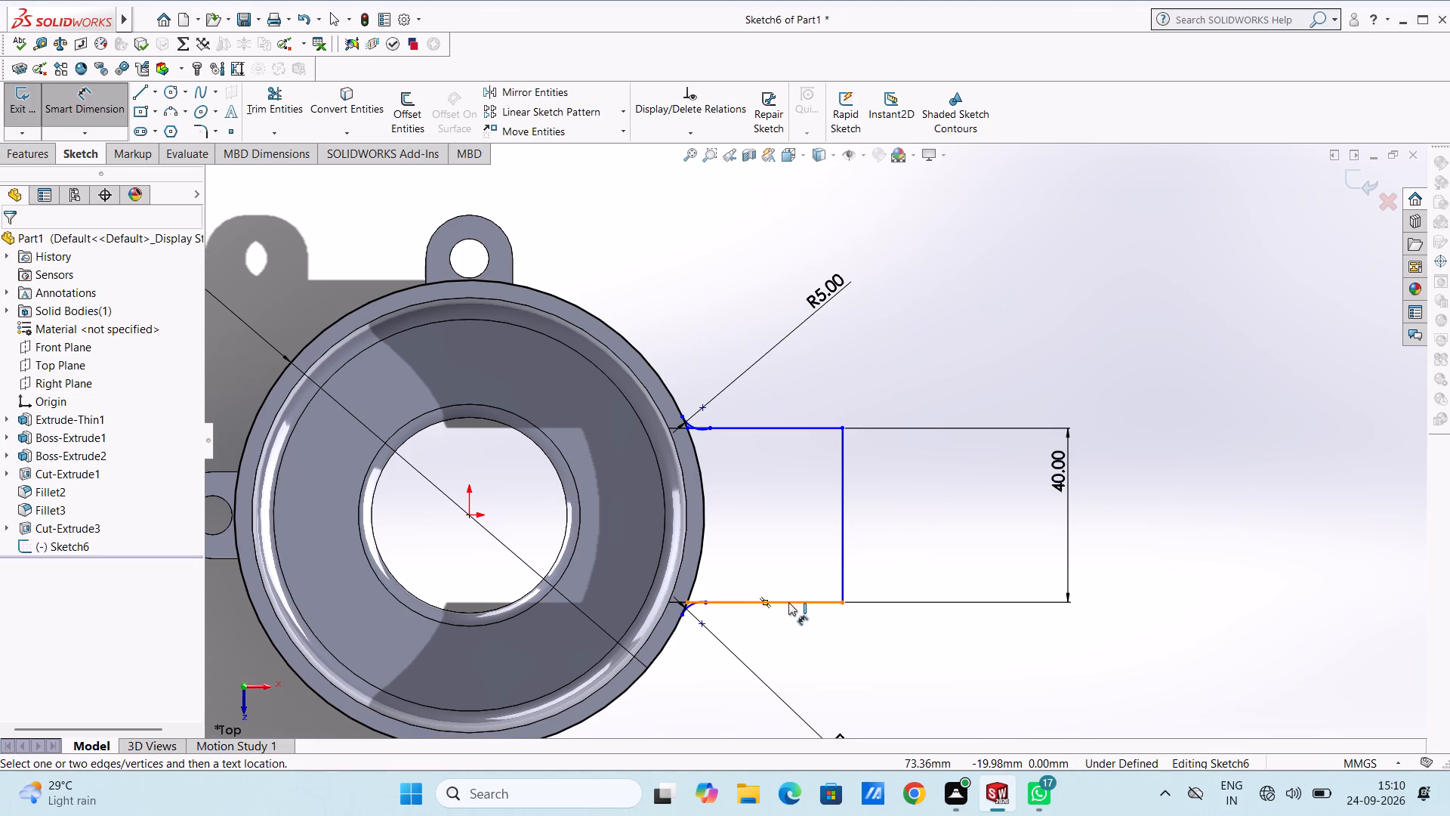
Dimension the vertical distance from the origin to the block profile's upper outer corner as 20 mm.
left_click(470, 517)
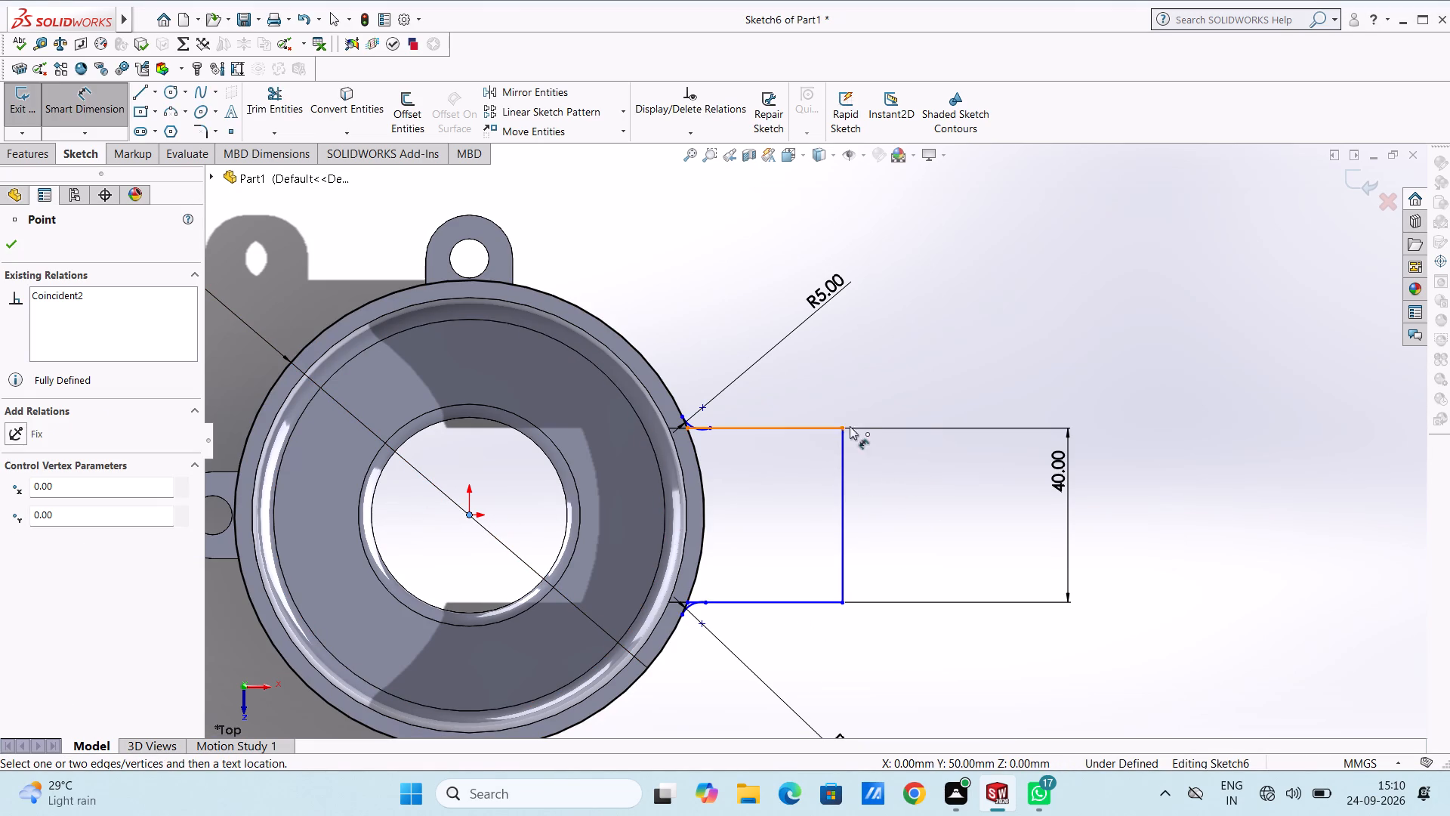
left_click(842, 431)
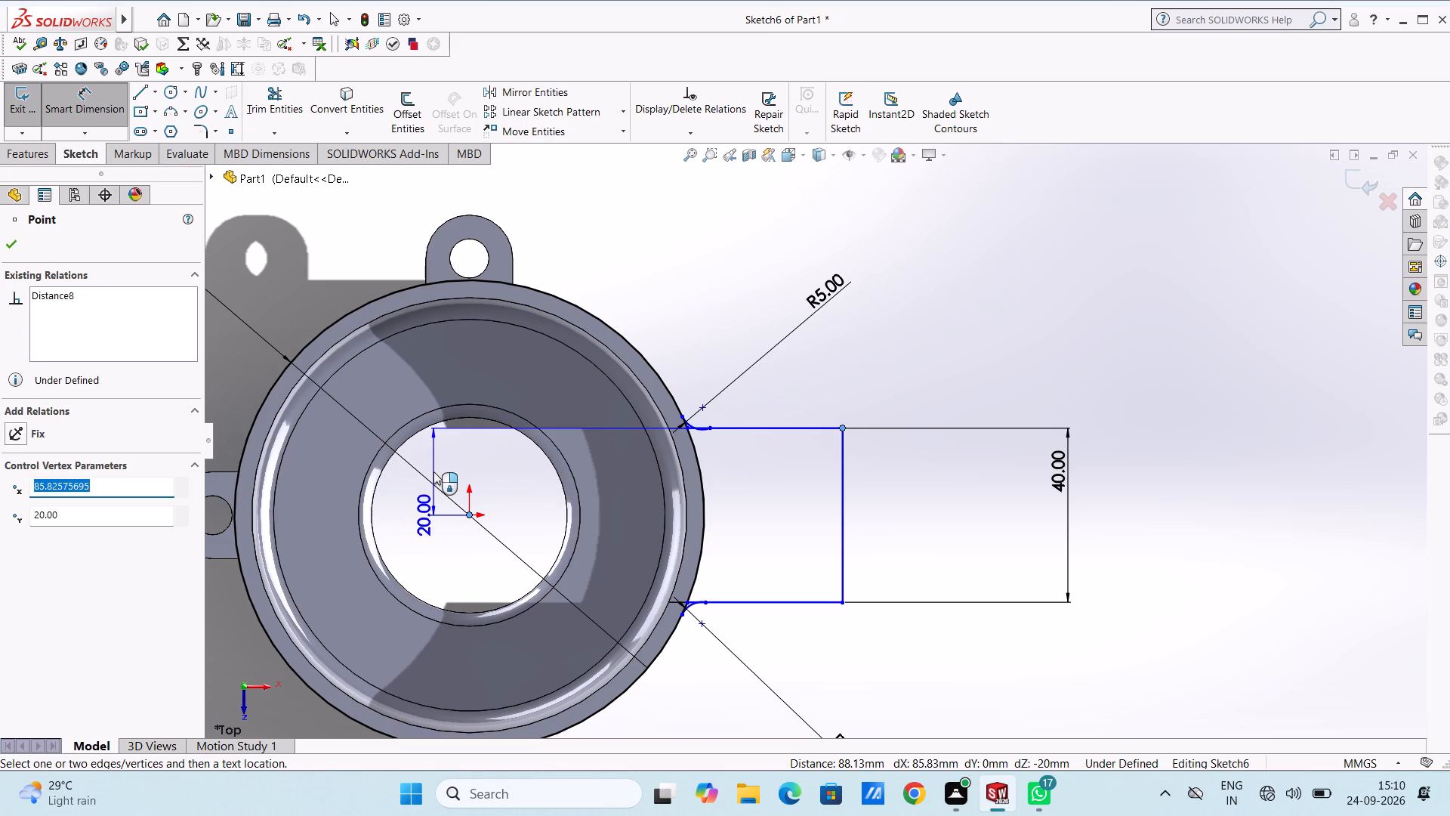
left_click(433, 474)
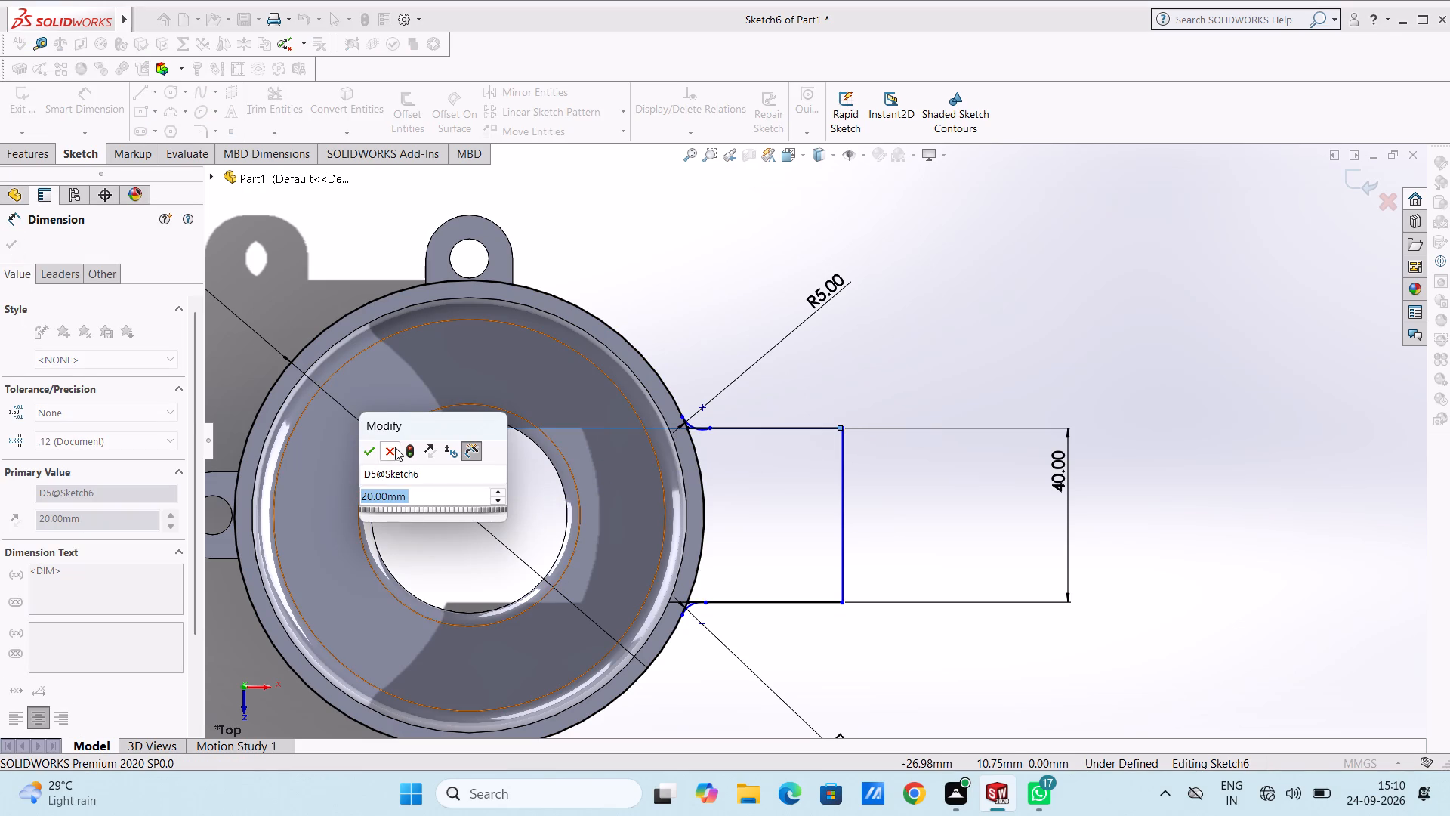
left_click(372, 447)
left_click(444, 542)
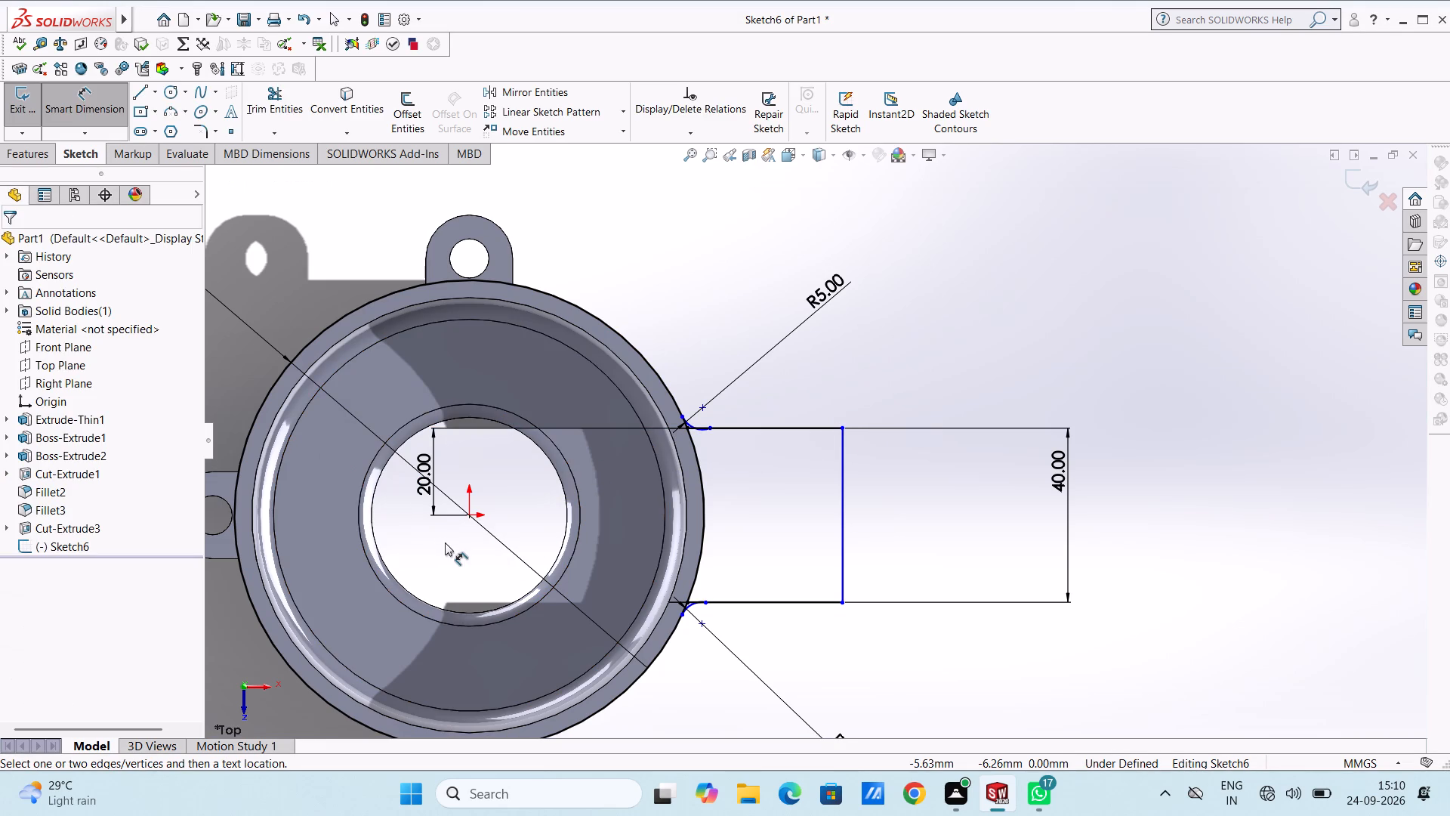
key("Escape")
key("Escape")
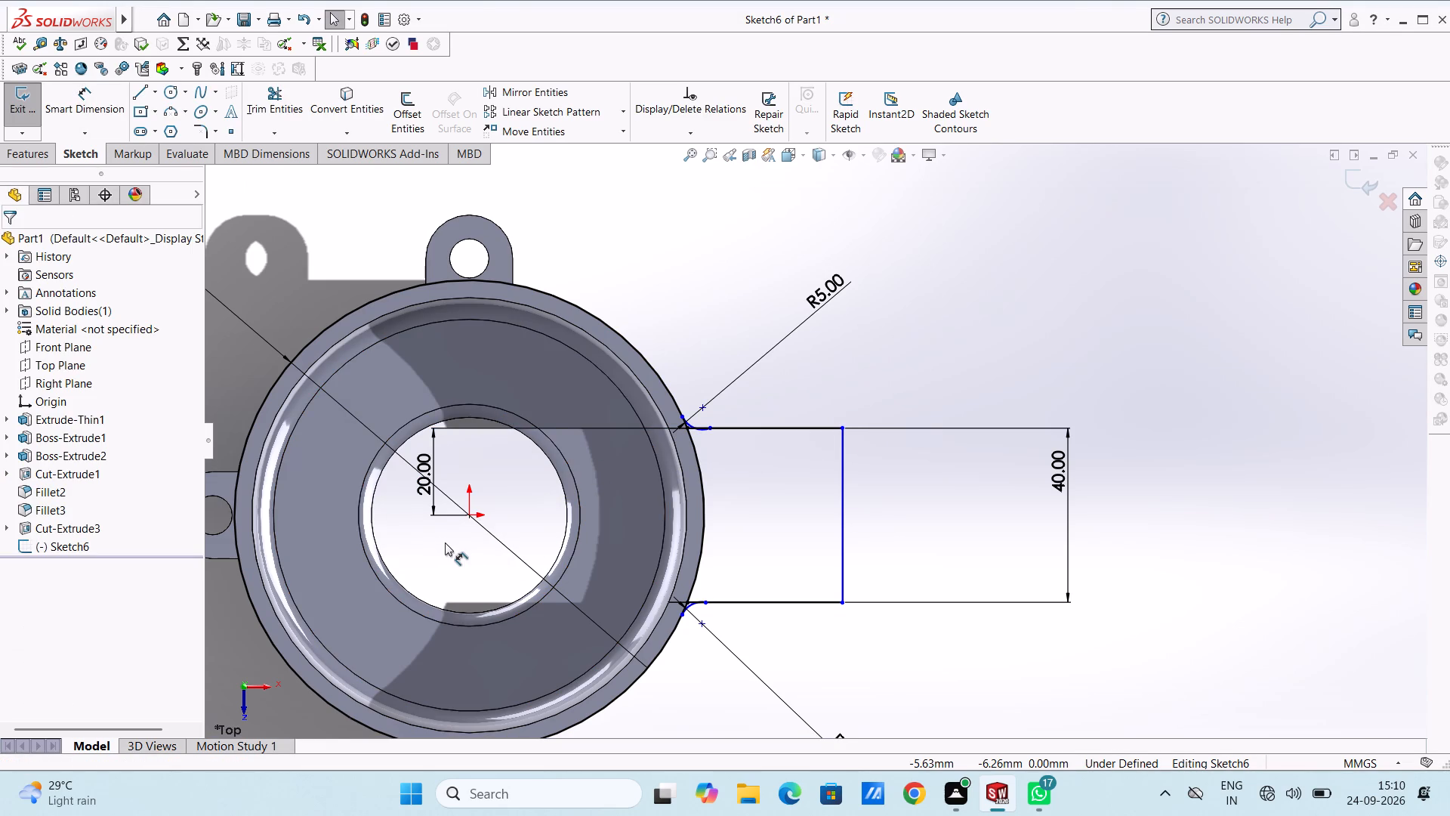
Add a tangent relation between the upper corner arc and the block profile's upper horizontal line.
scroll(794, 444, "down", 4)
scroll(672, 441, "down", 1)
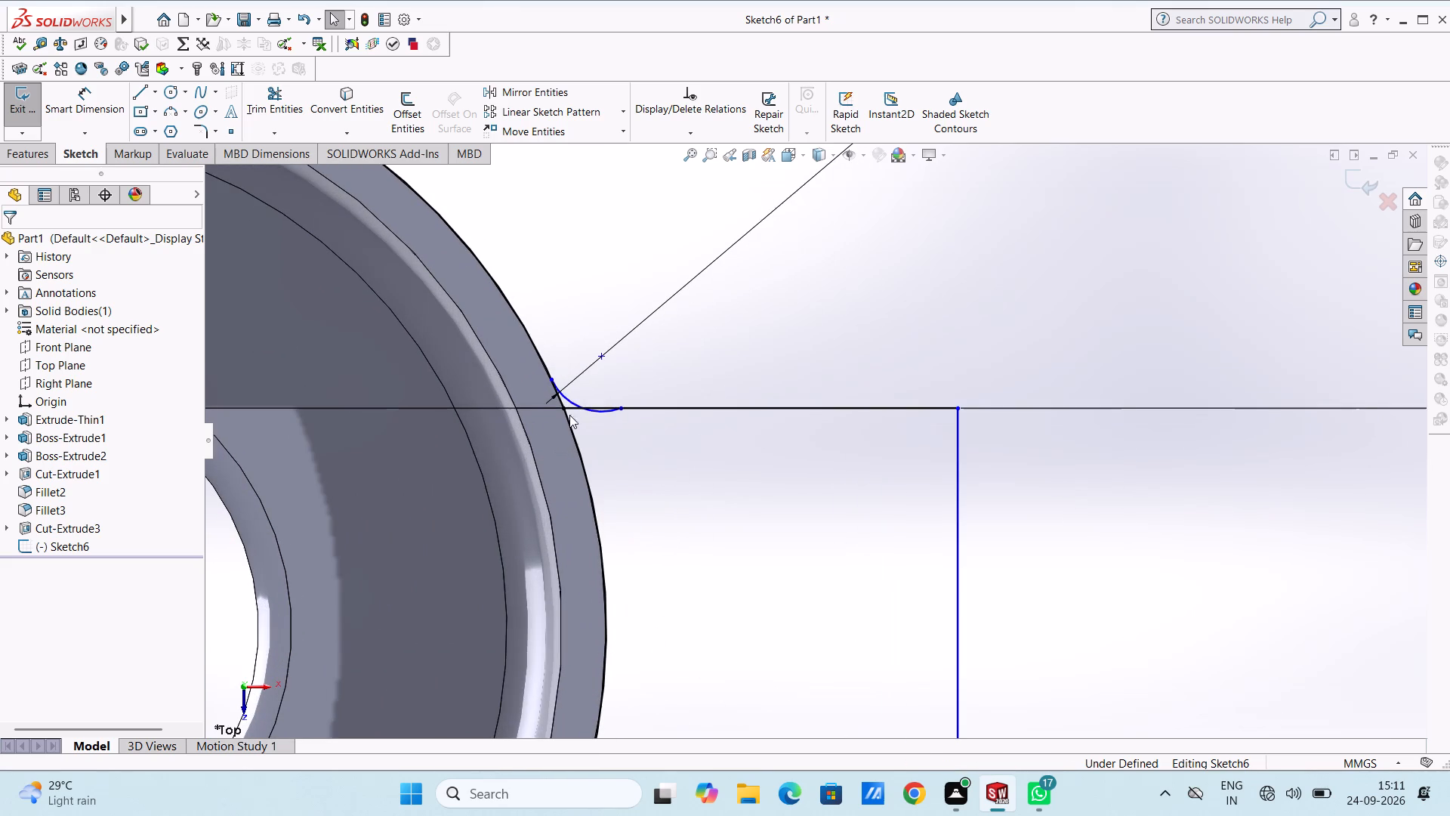
left_click(572, 398)
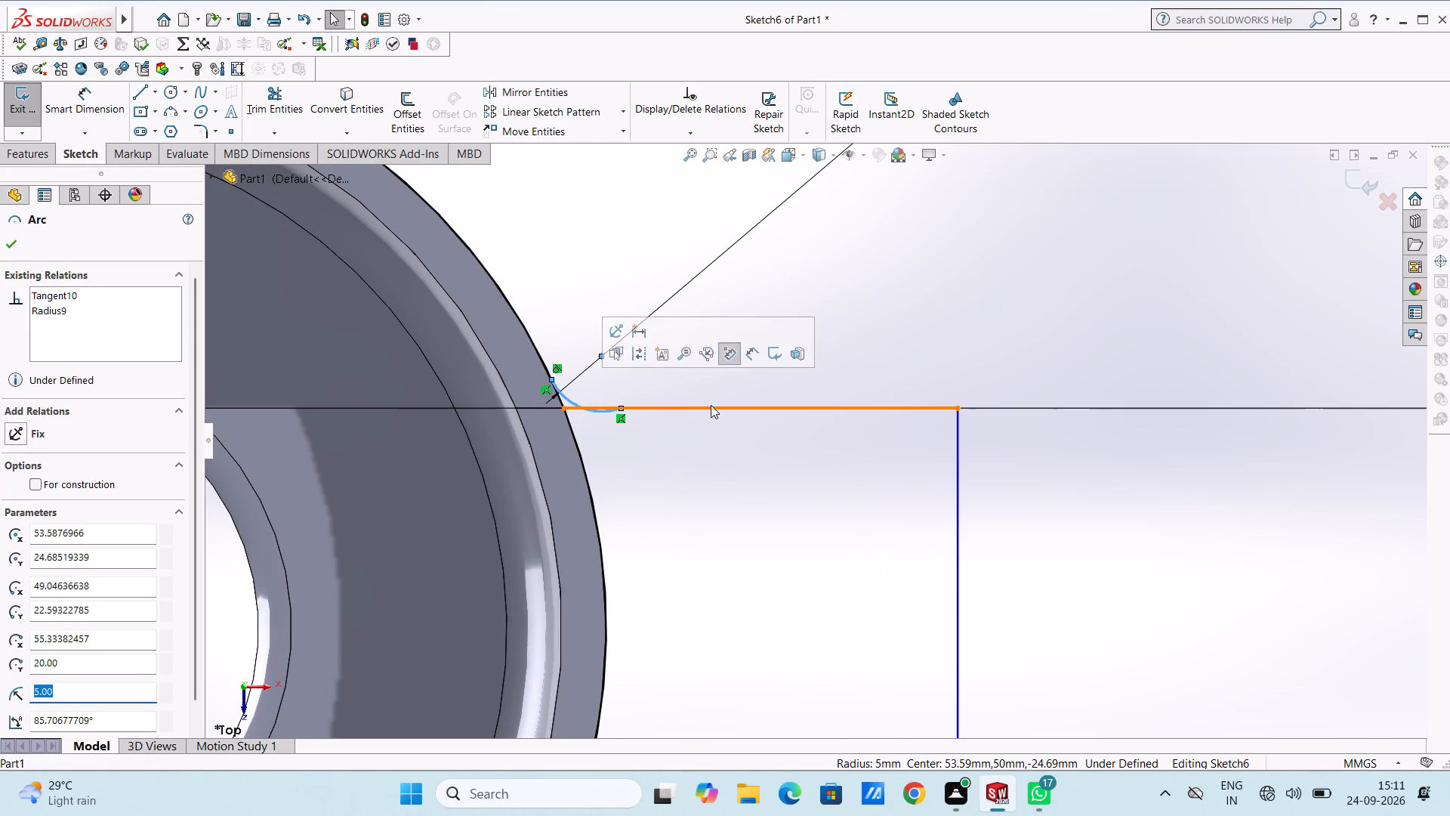
left_click(706, 407, "ctrl")
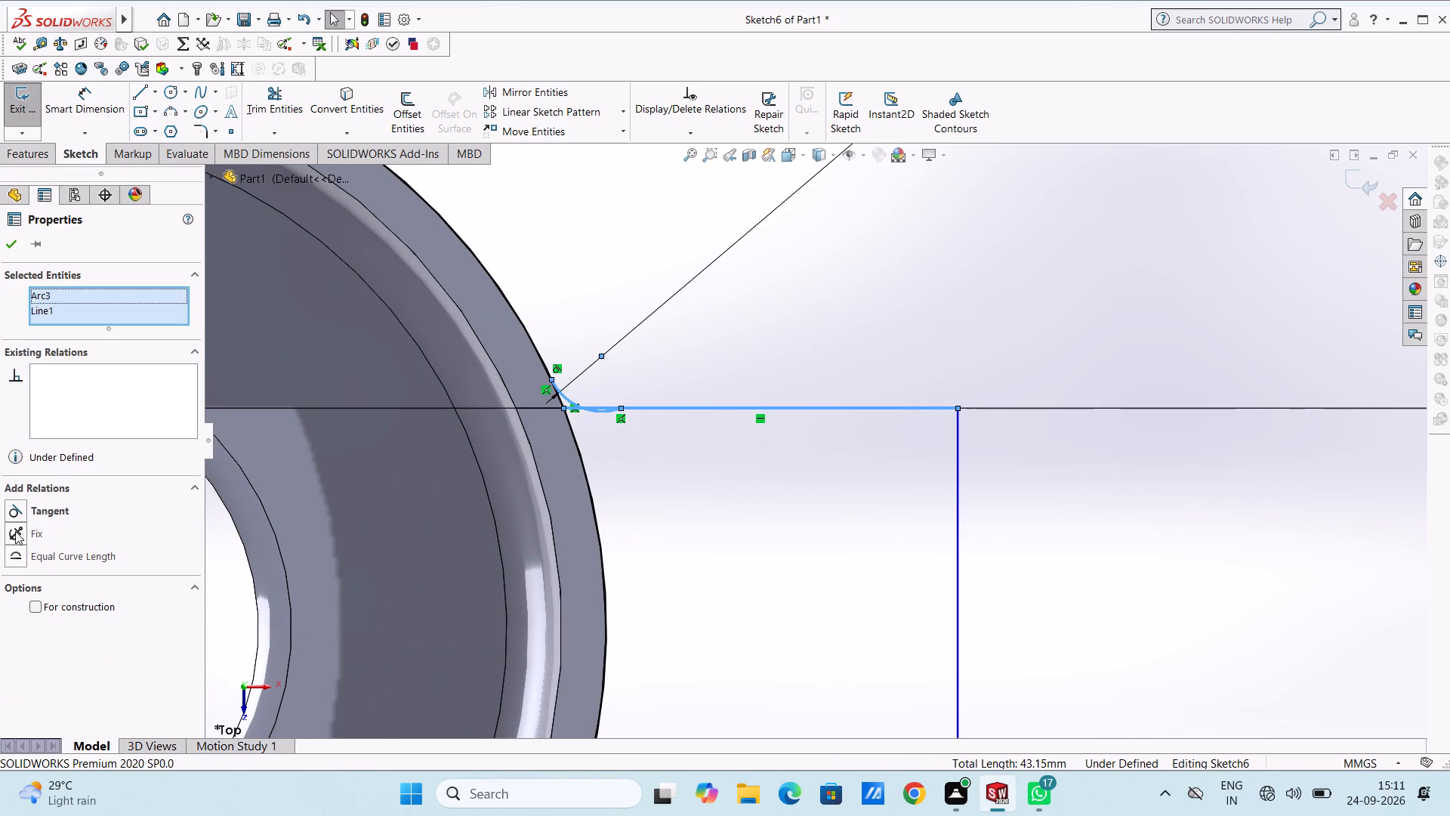
left_click(14, 511)
left_click(729, 542)
Add a tangent relation between the lower corner arc and the block profile's lower horizontal line.
scroll(729, 542, "up", 5)
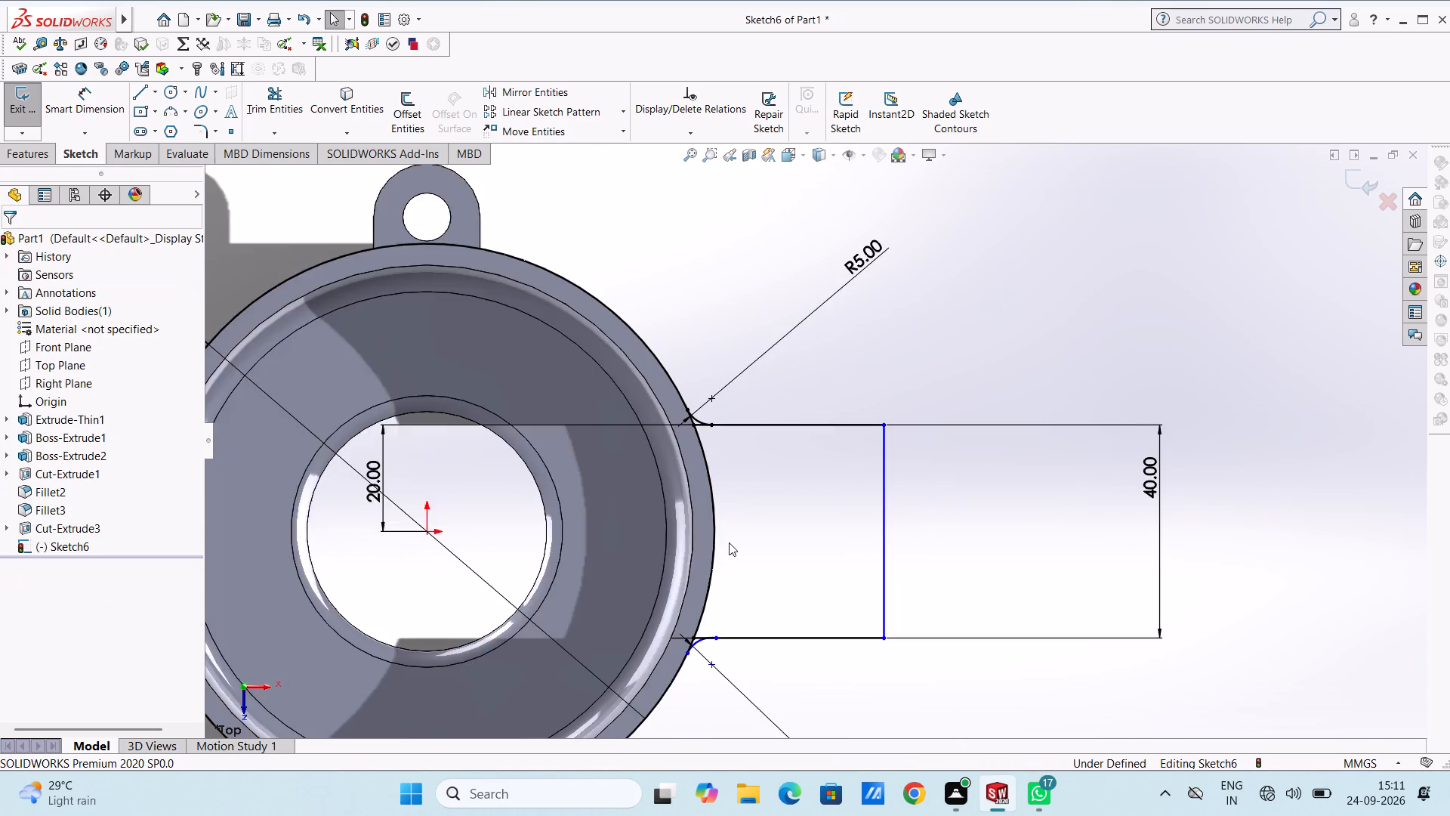
scroll(729, 542, "up", 3)
scroll(804, 552, "down", 5)
scroll(733, 489, "down", 7)
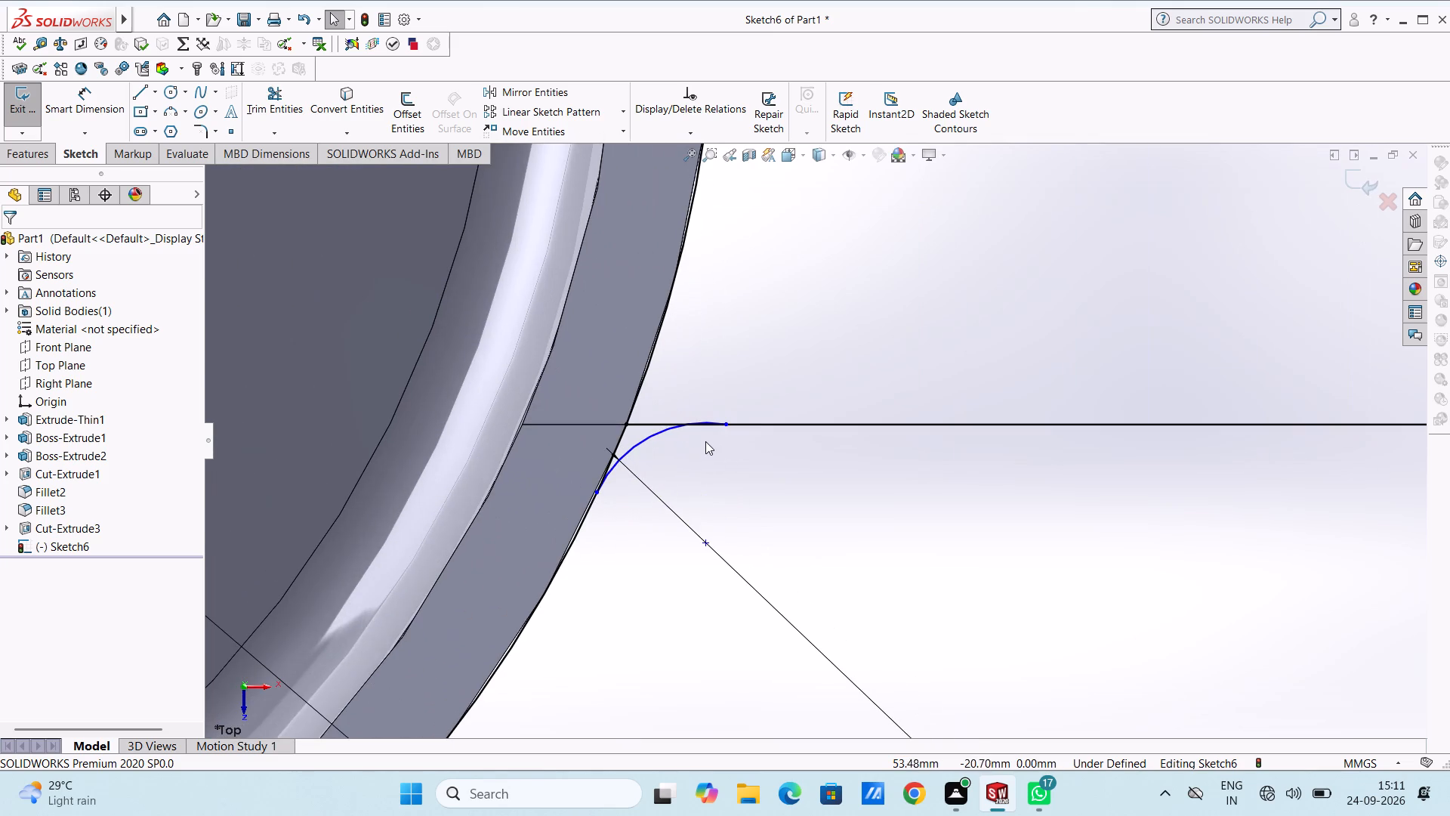
scroll(703, 438, "down", 3)
left_click(634, 437)
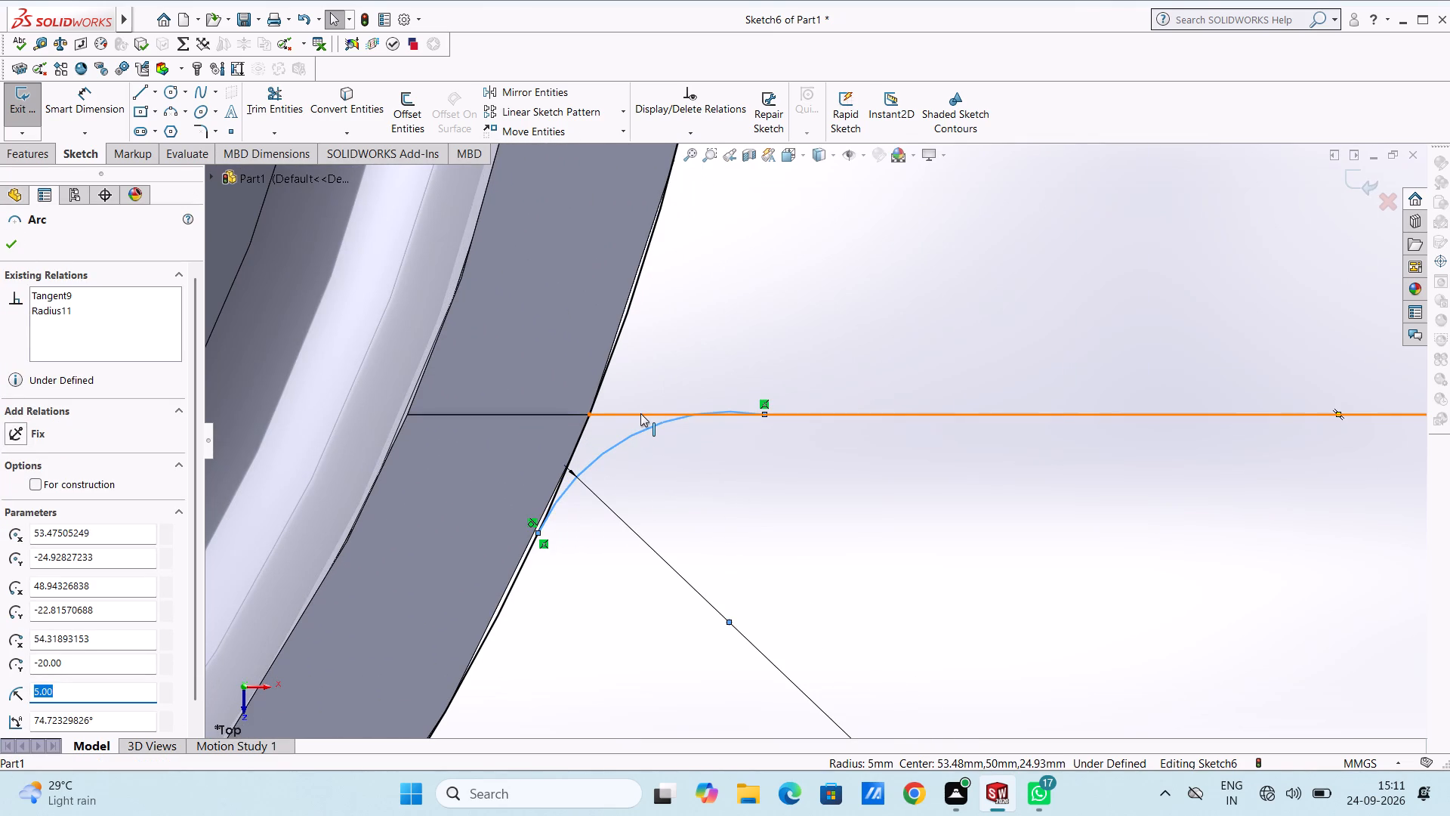
left_click(640, 413, "ctrl")
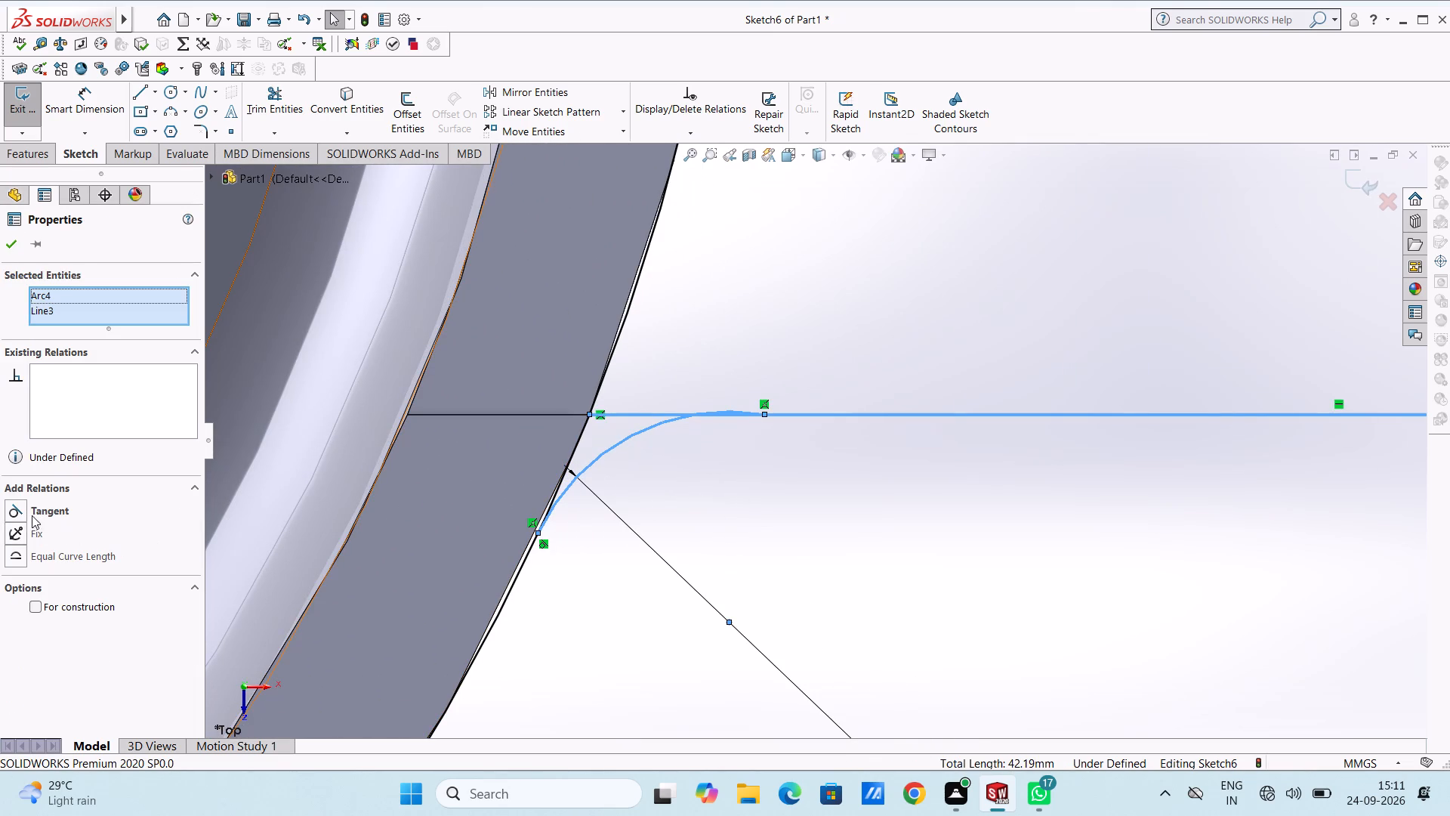
left_click(15, 509)
Trim the leftover ends of the upper and lower horizontal lines between the 108 mm circle and the corner arcs.
scroll(692, 558, "up", 9)
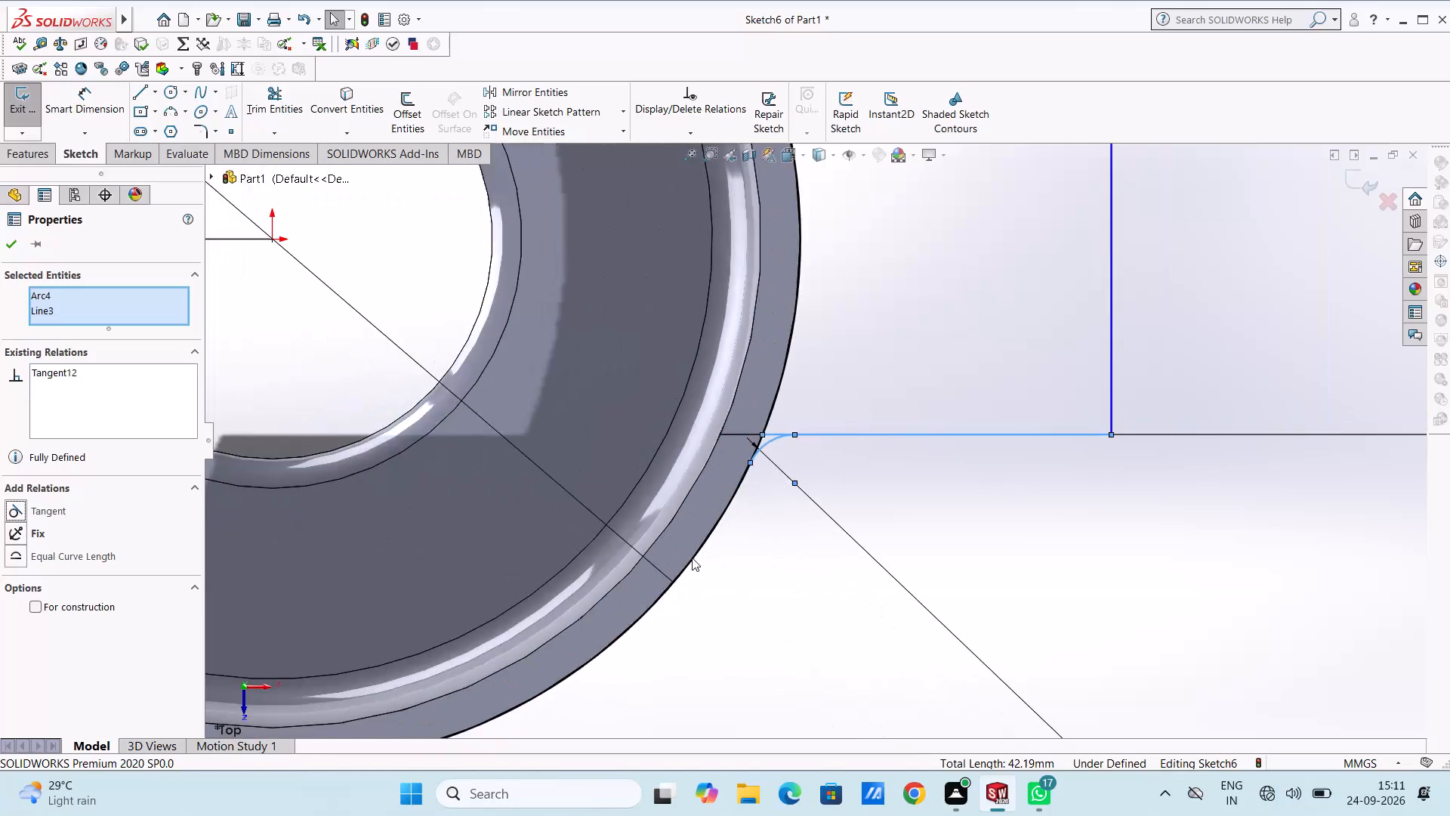
scroll(692, 558, "up", 9)
scroll(912, 351, "down", 4)
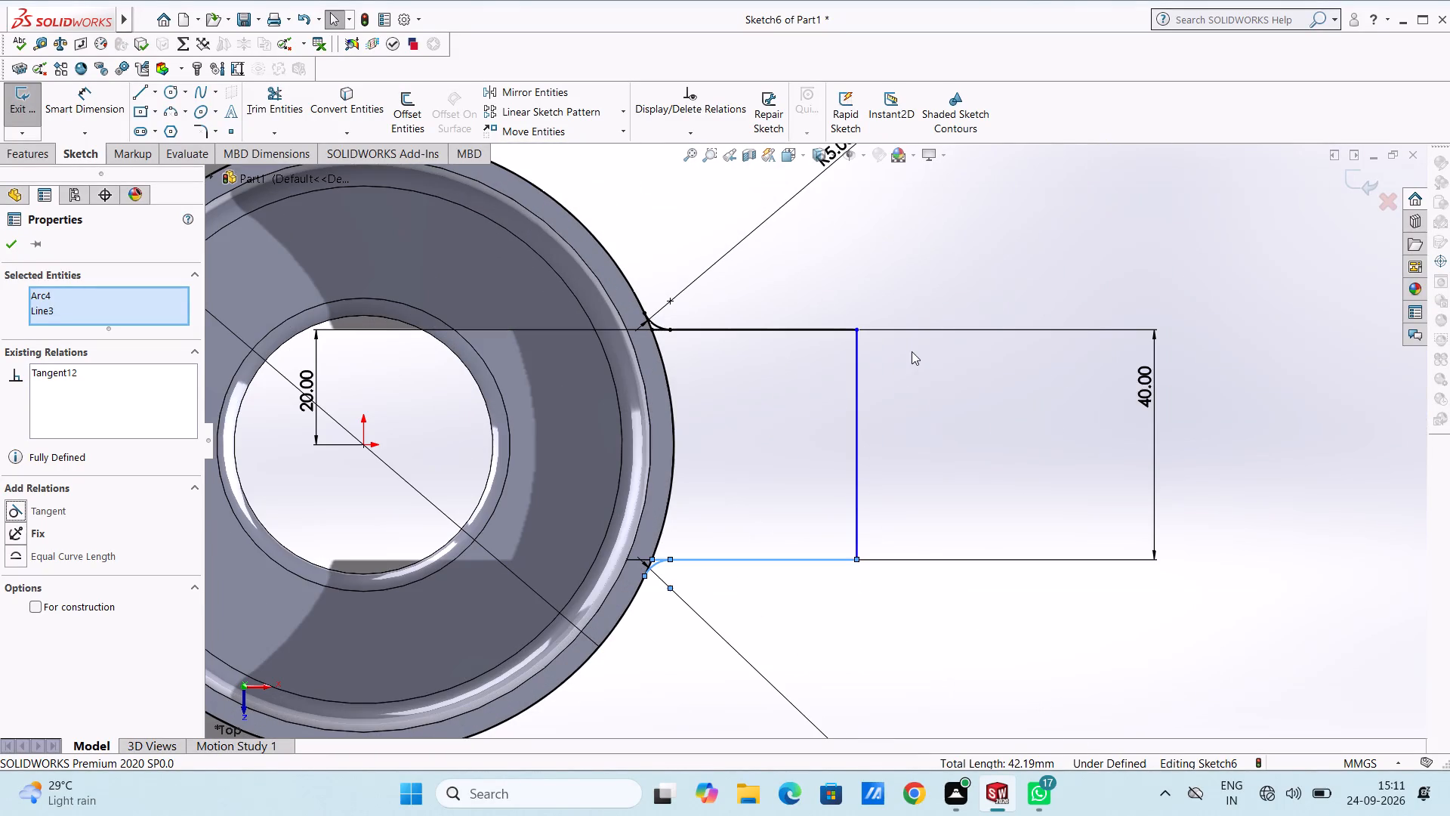
left_click(280, 102)
scroll(680, 329, "down", 4)
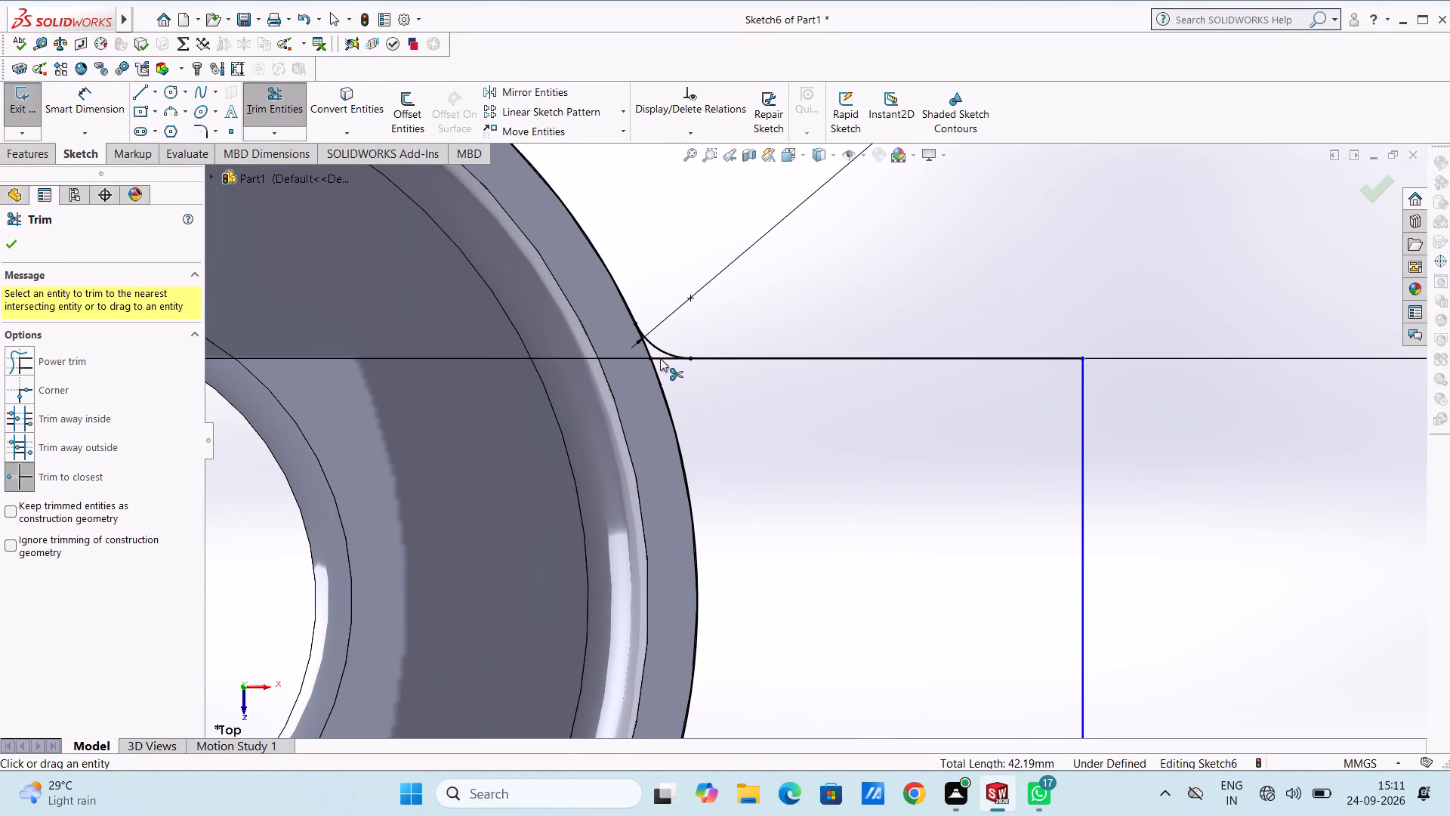
left_click(660, 358)
left_click(660, 358)
left_click(660, 358)
scroll(680, 422, "up", 4)
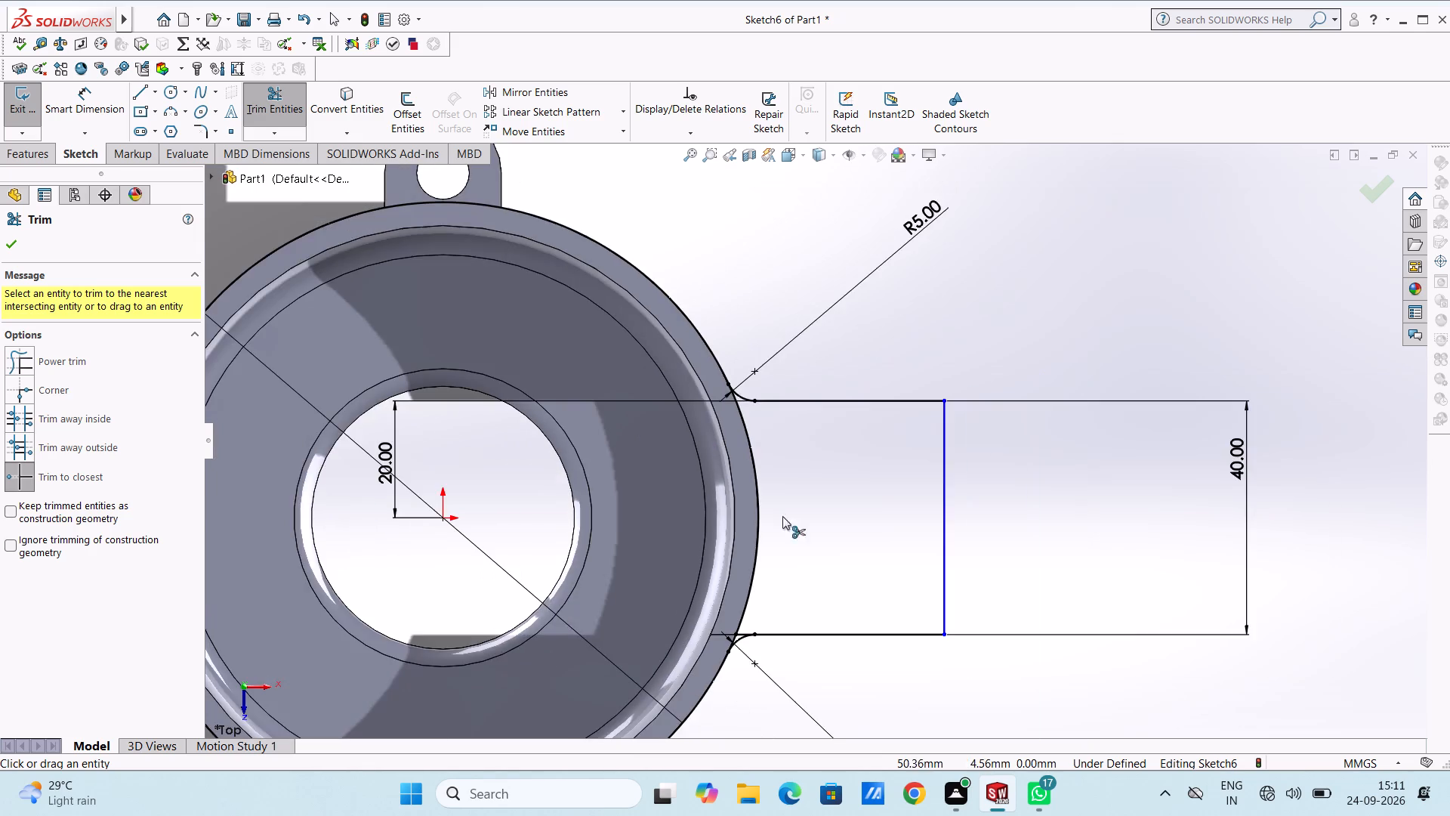
scroll(815, 573, "down", 2)
double_click(706, 641)
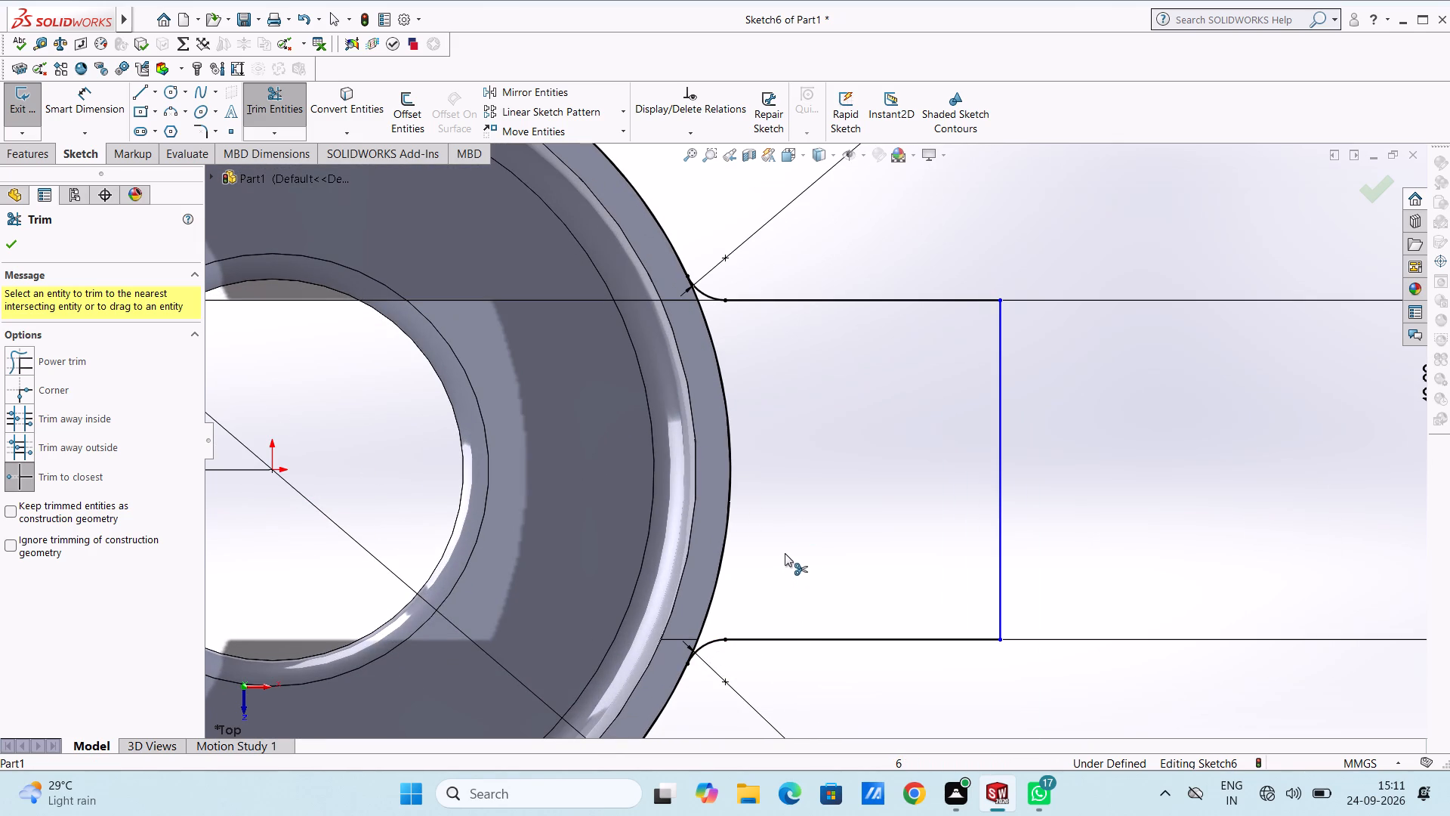
key("Escape")
key("Escape")
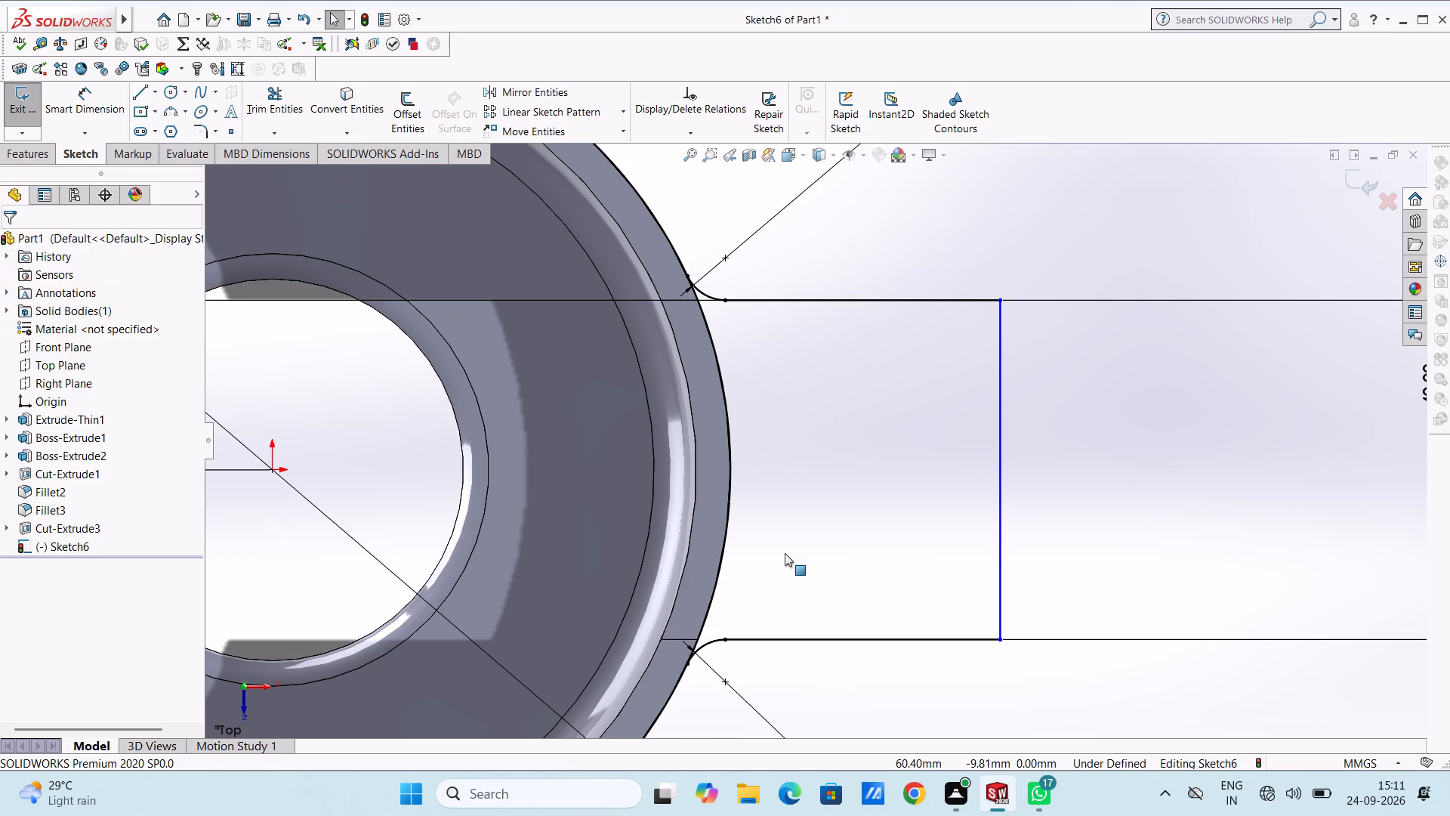
key("Escape")
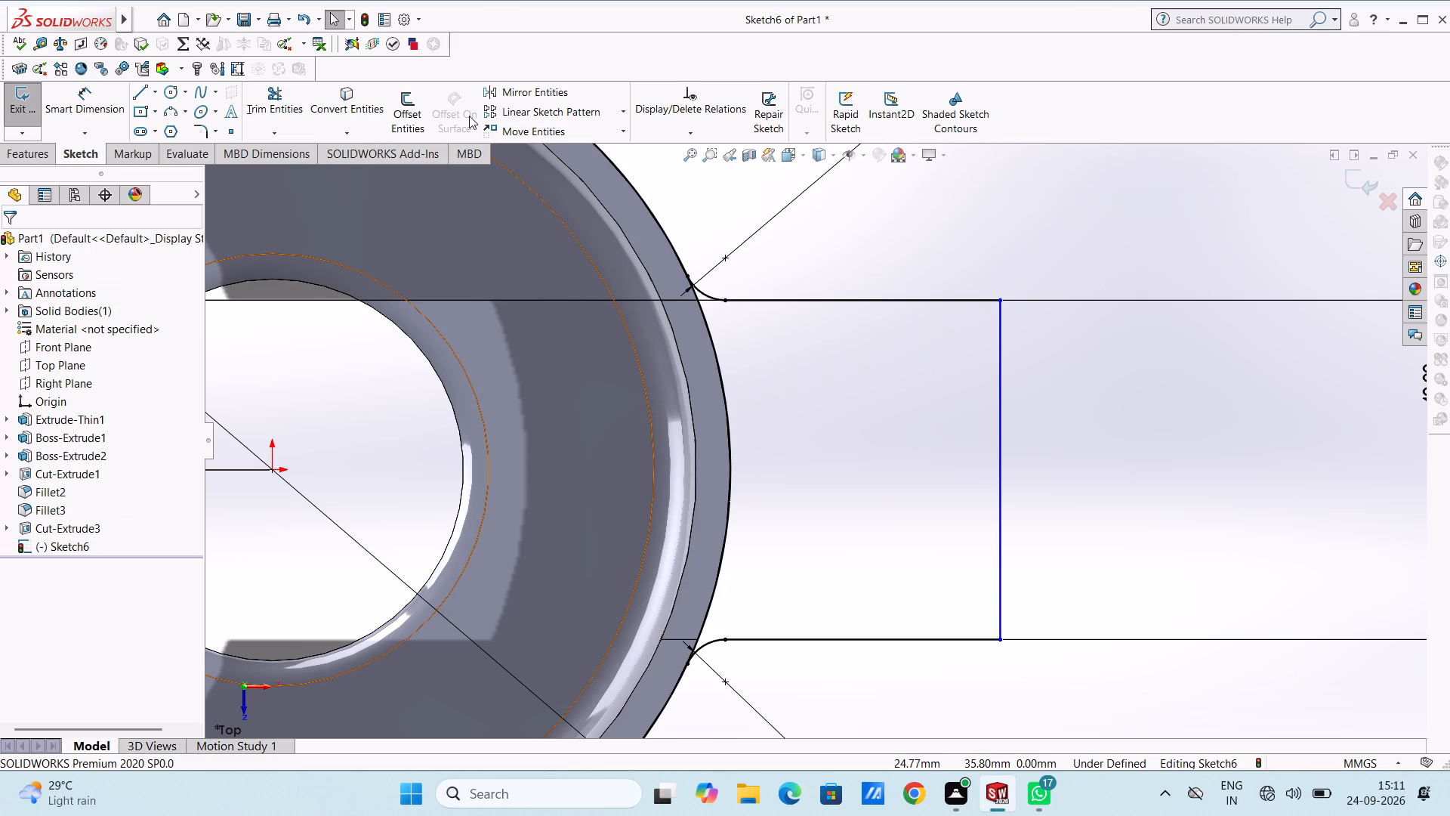
Offset the block profile chain, including both corner arcs, 4 mm inward in one direction only.
left_click(400, 107)
left_click(845, 302)
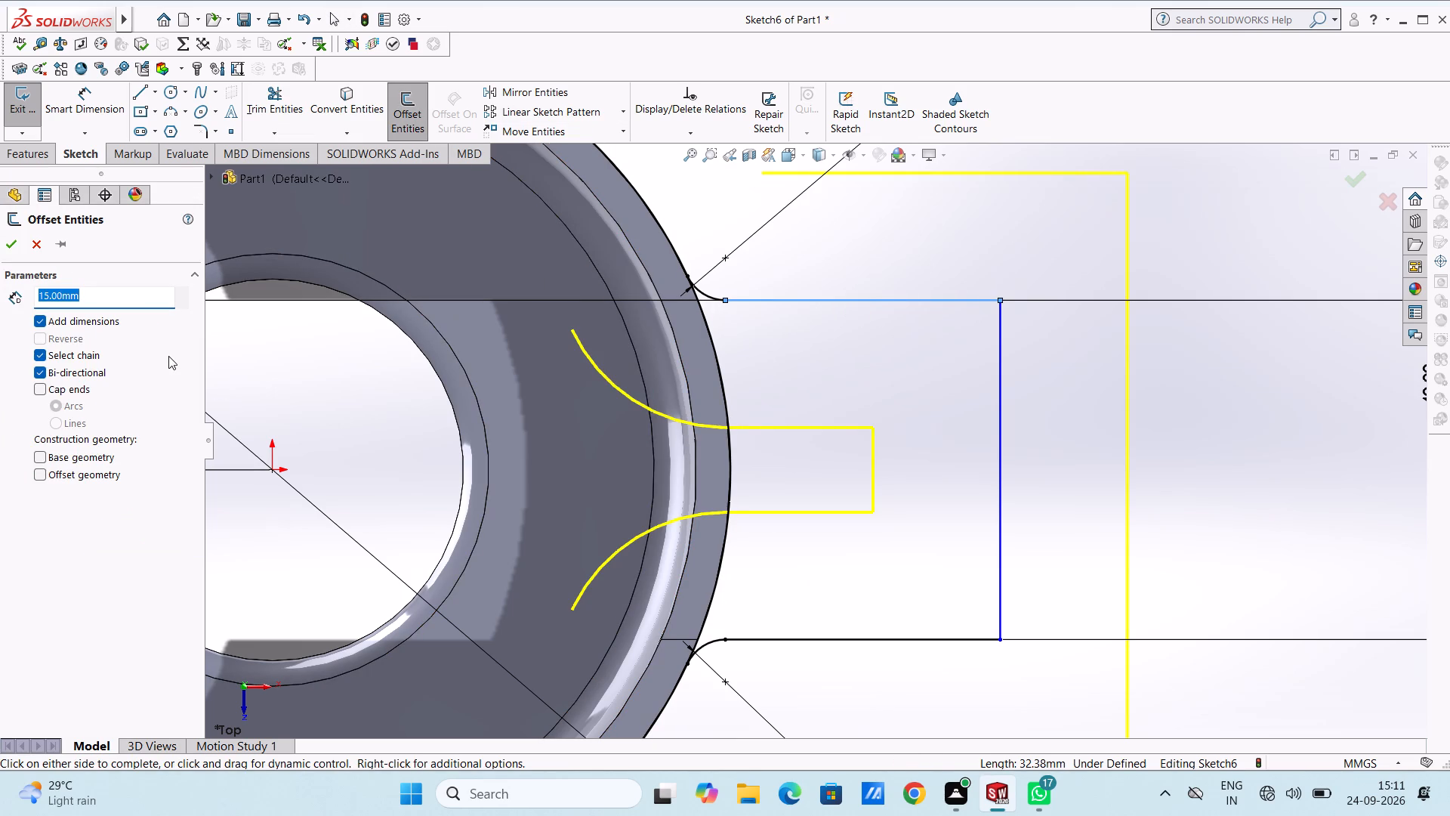
key("4")
key("Return")
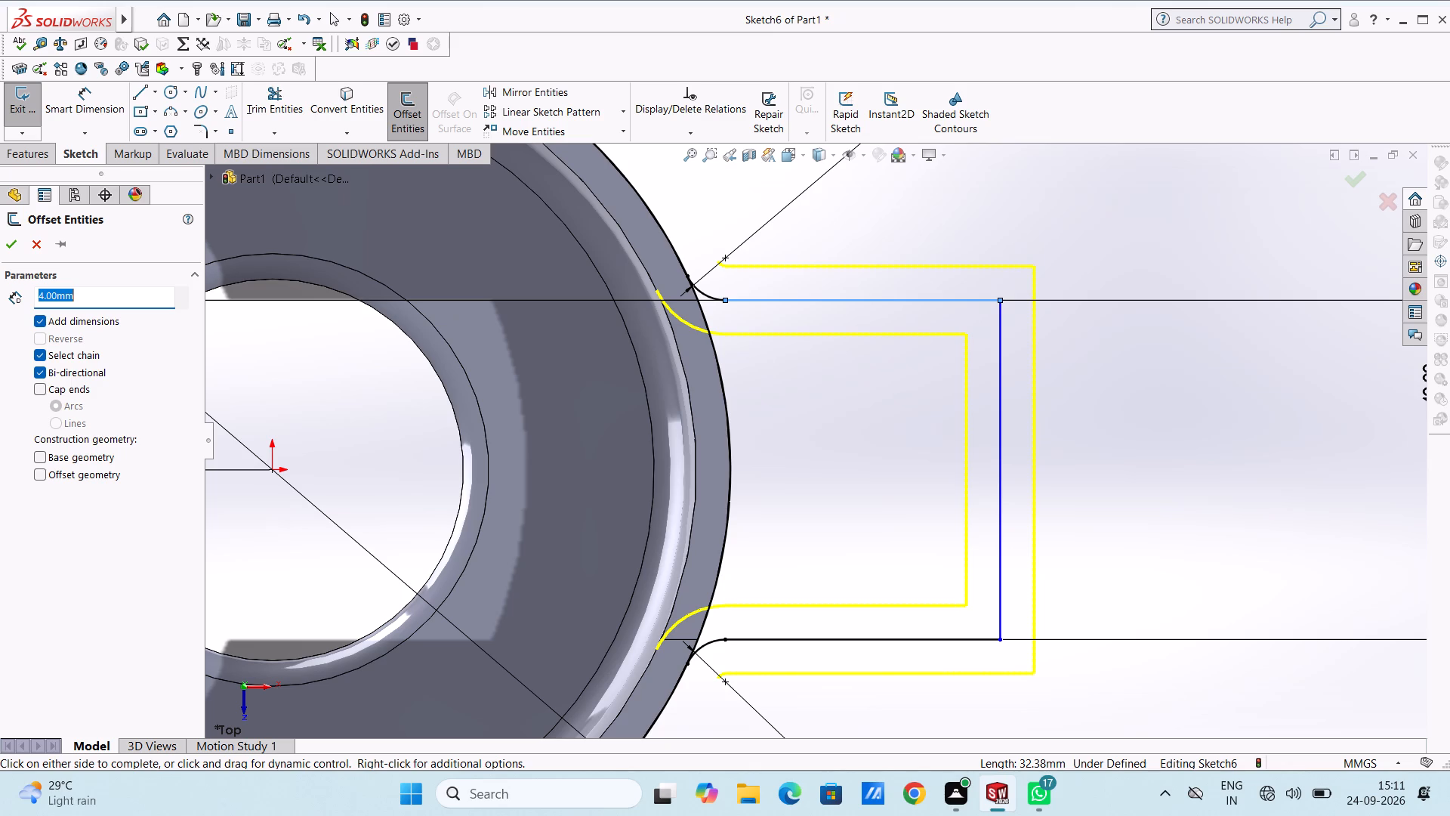
left_click(39, 370)
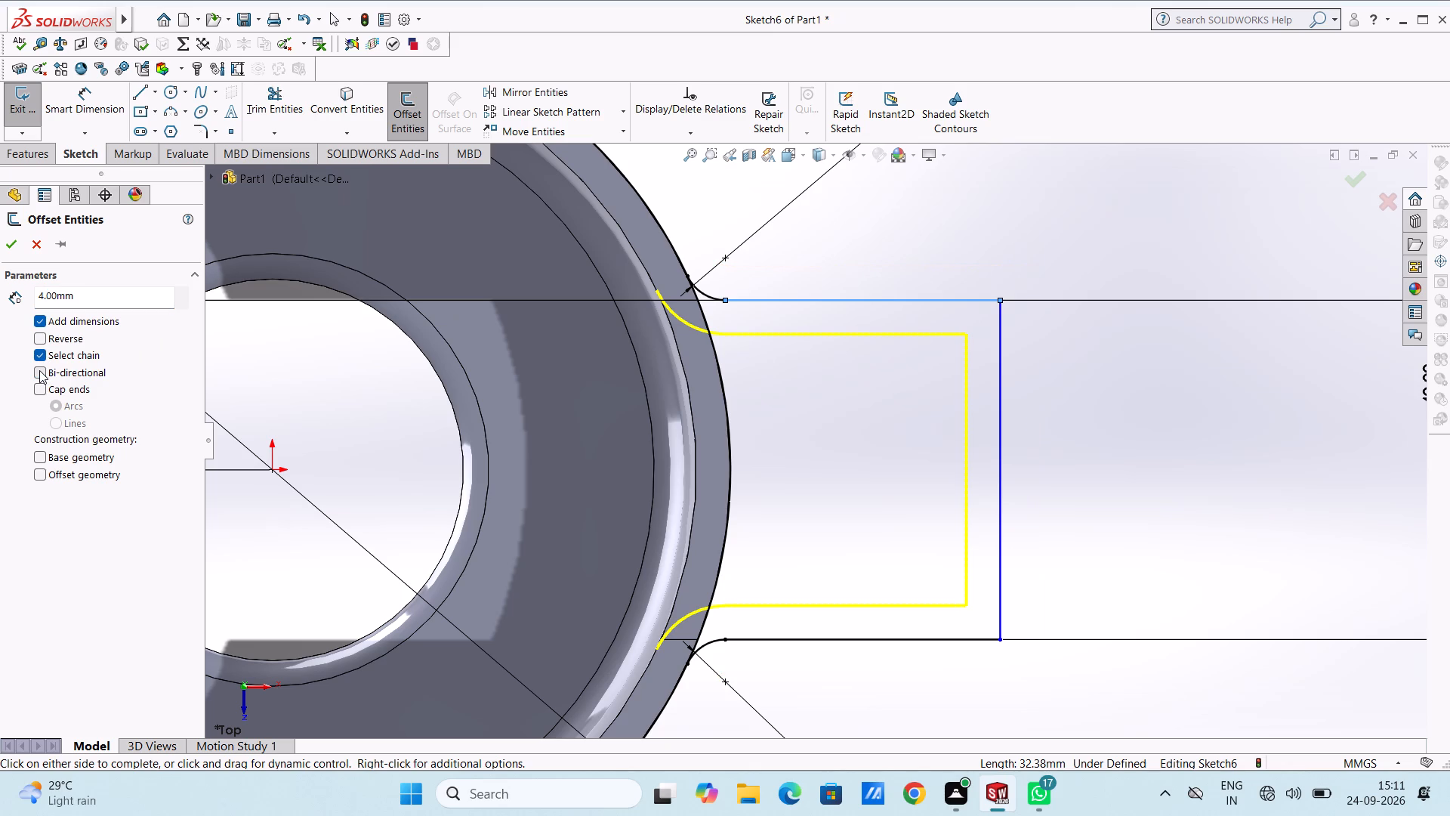
left_click(12, 244)
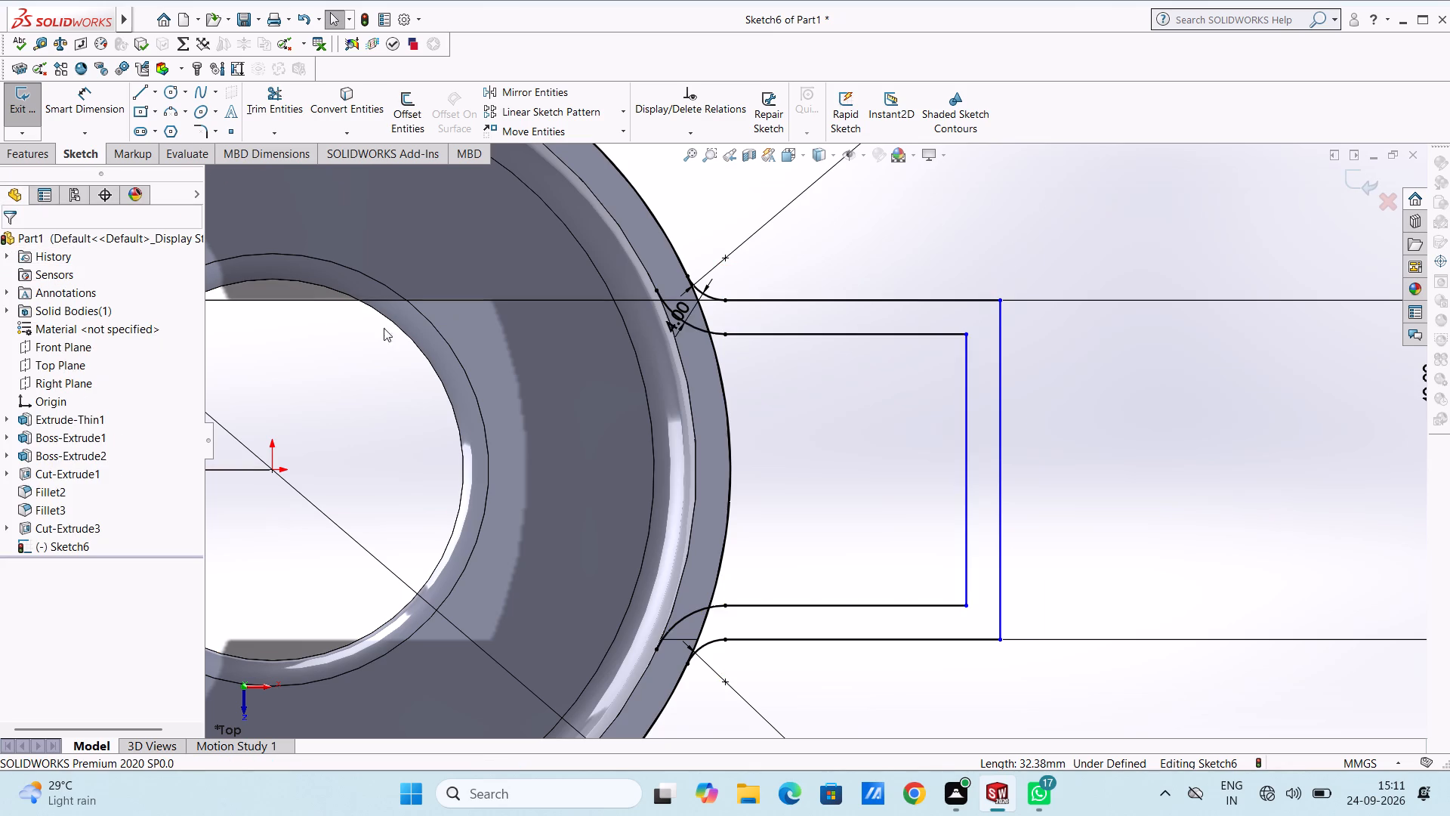
Sketch a circle of 50 mm radius centred on the origin, along the cup's inner rim edge.
scroll(421, 342, "up", 3)
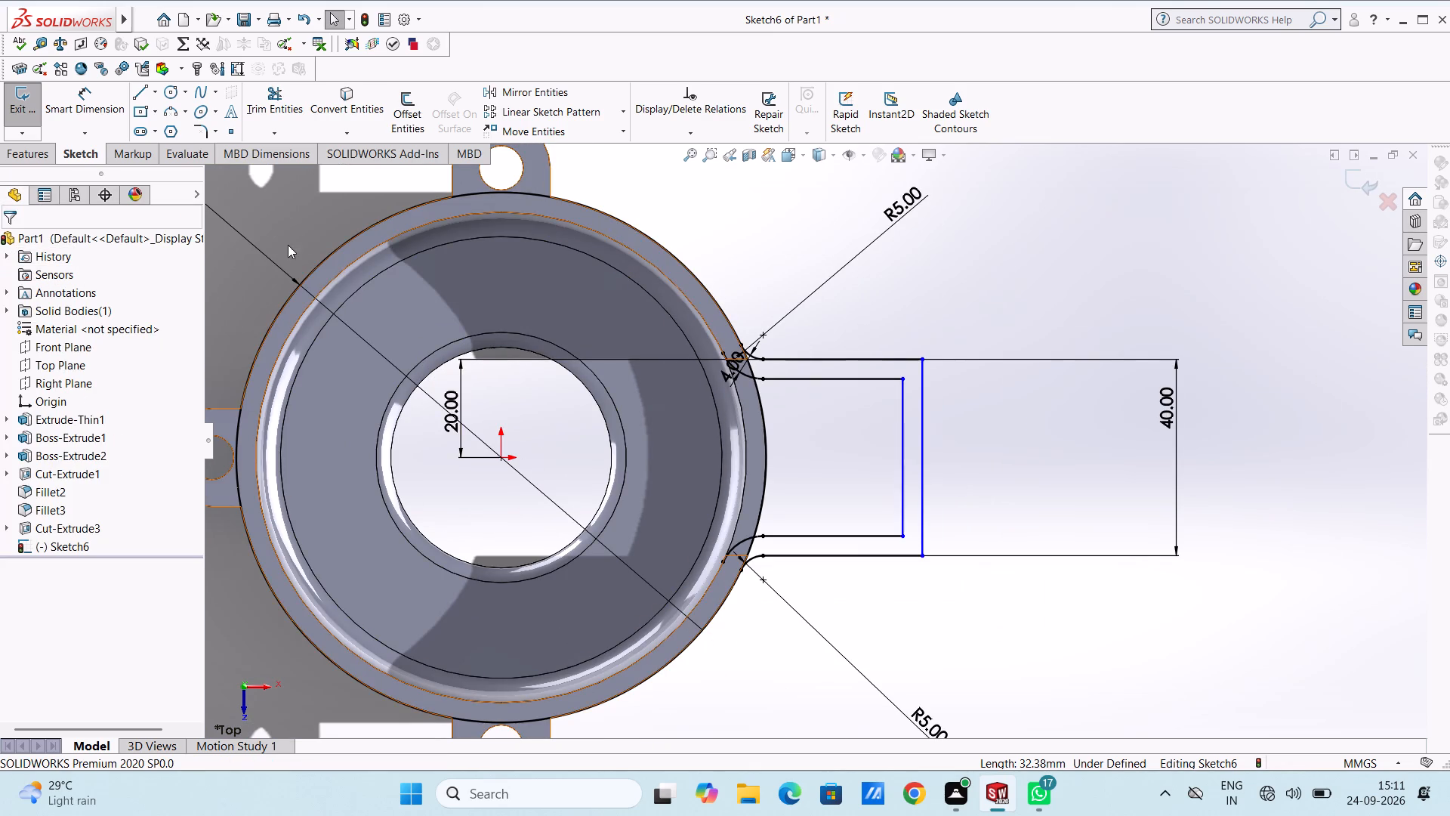
left_click(171, 89)
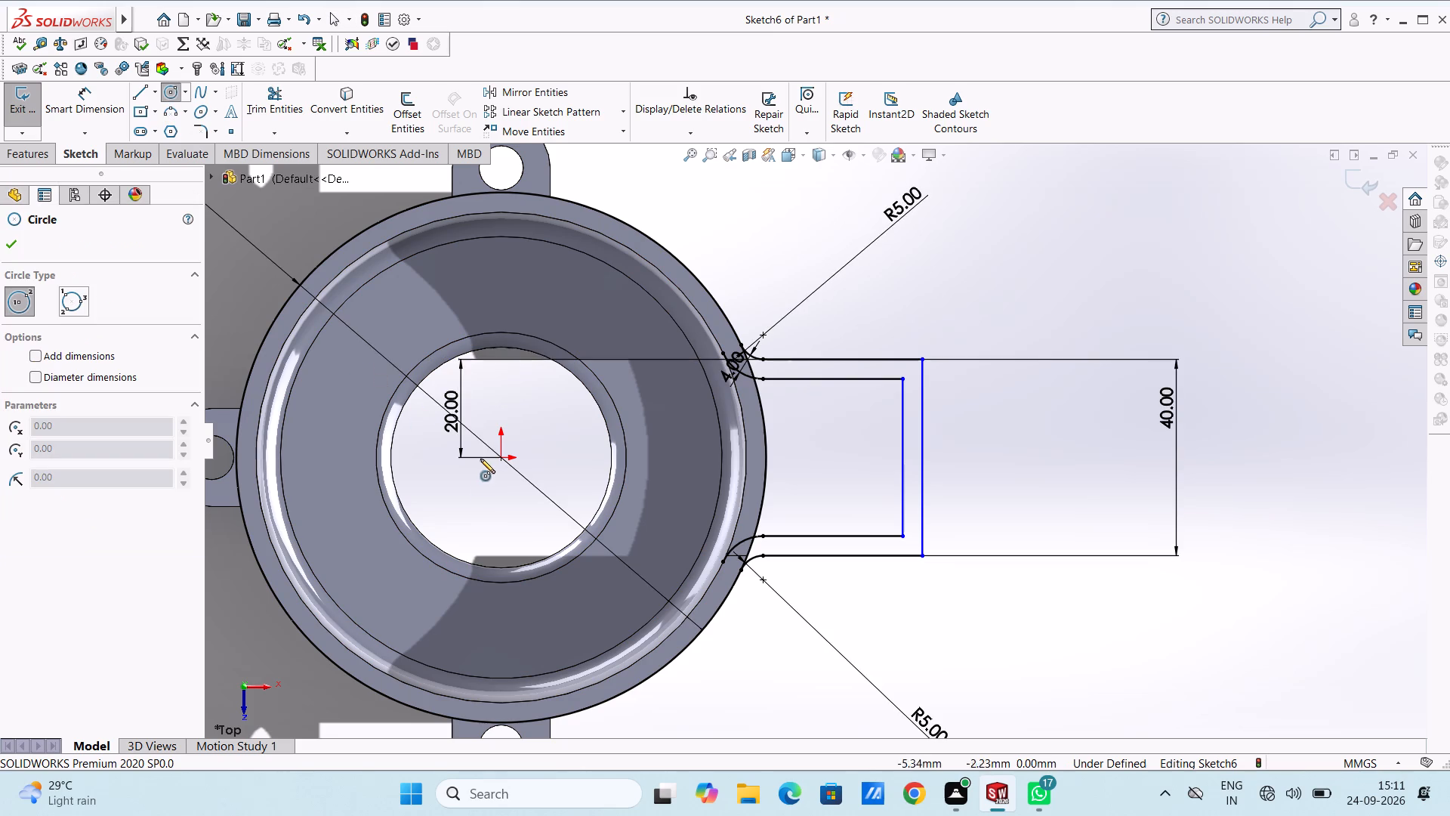
left_click(498, 459)
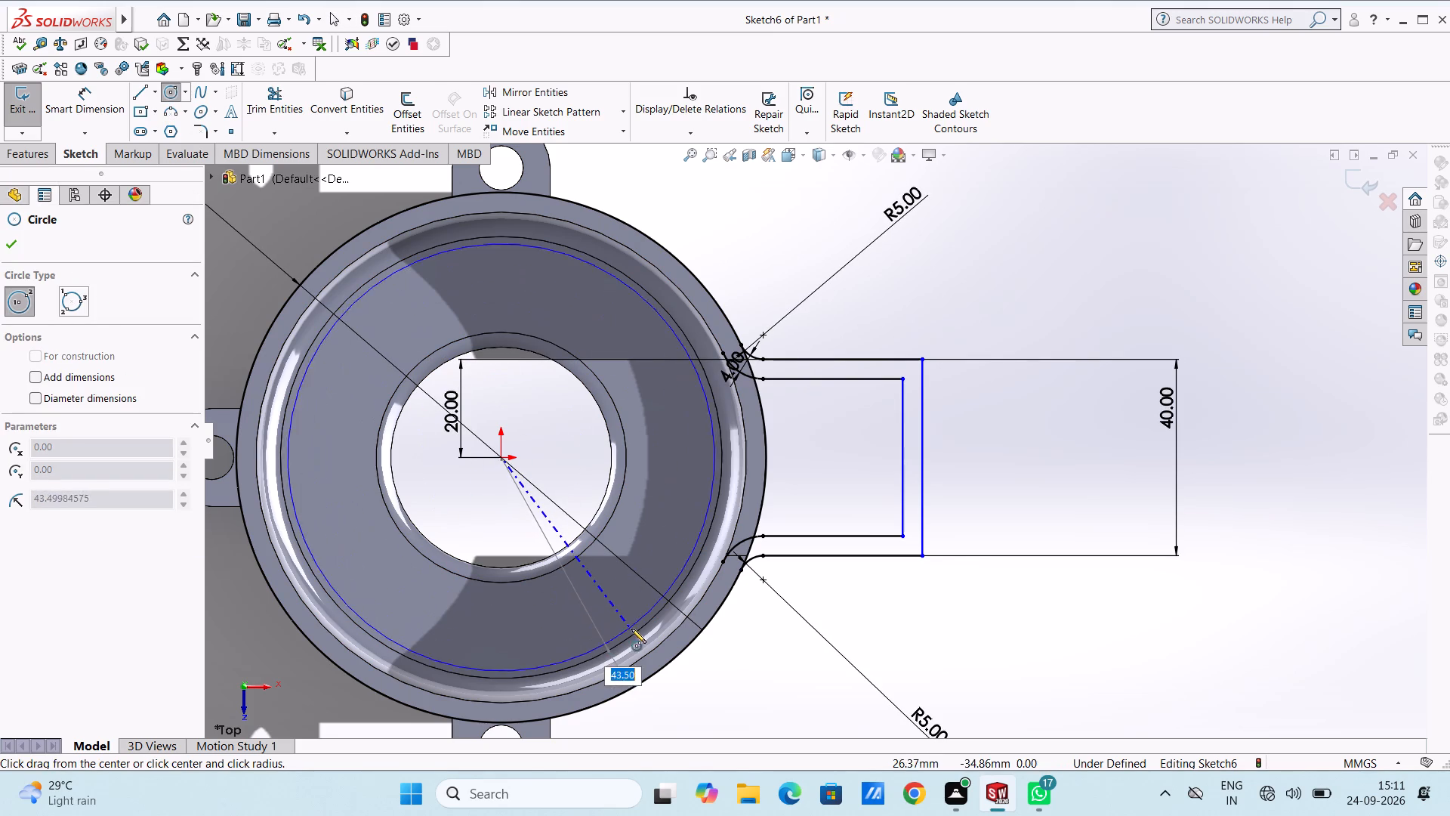
left_click(645, 659)
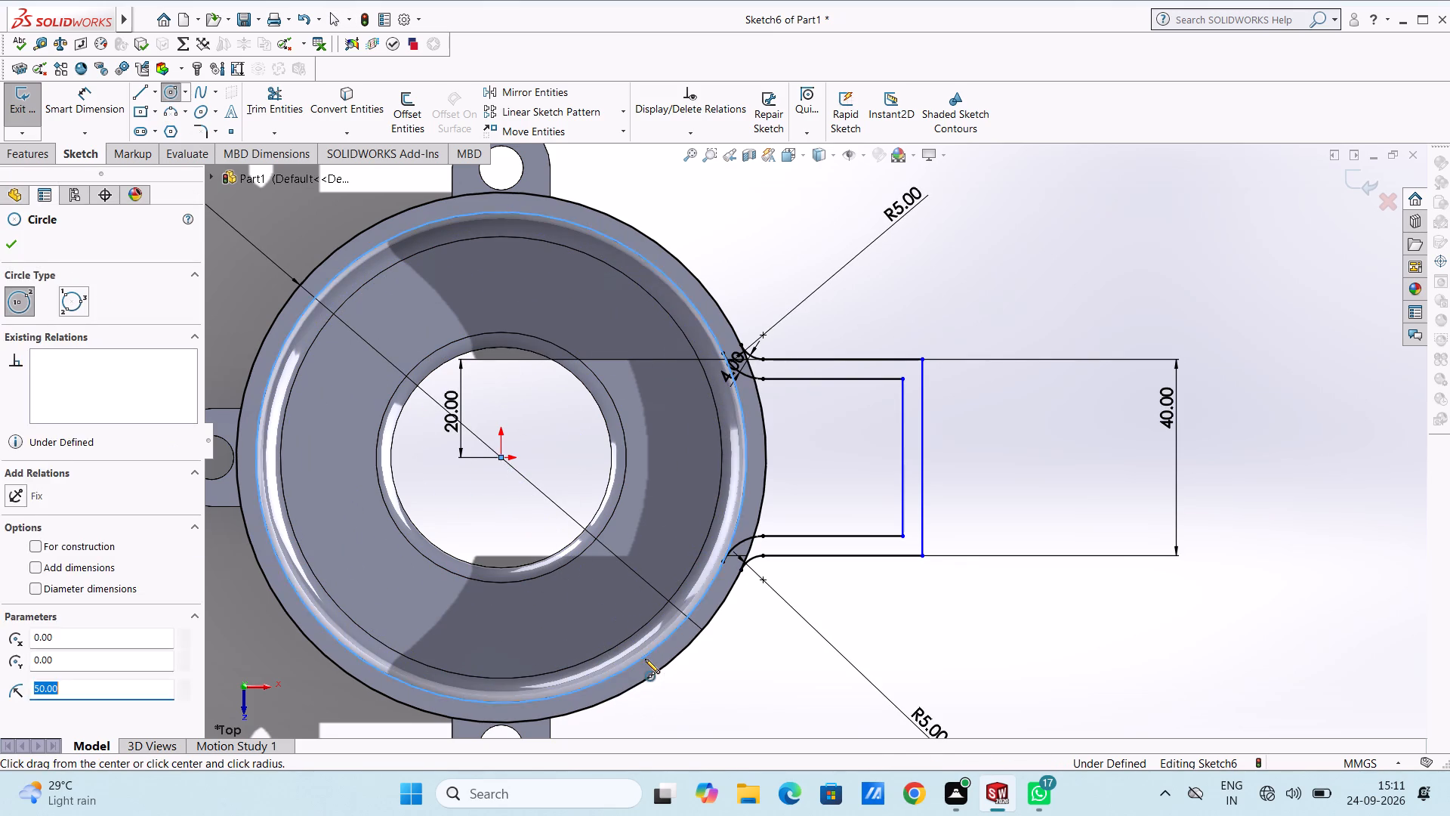
key("Escape")
key("Escape")
key("Escape")
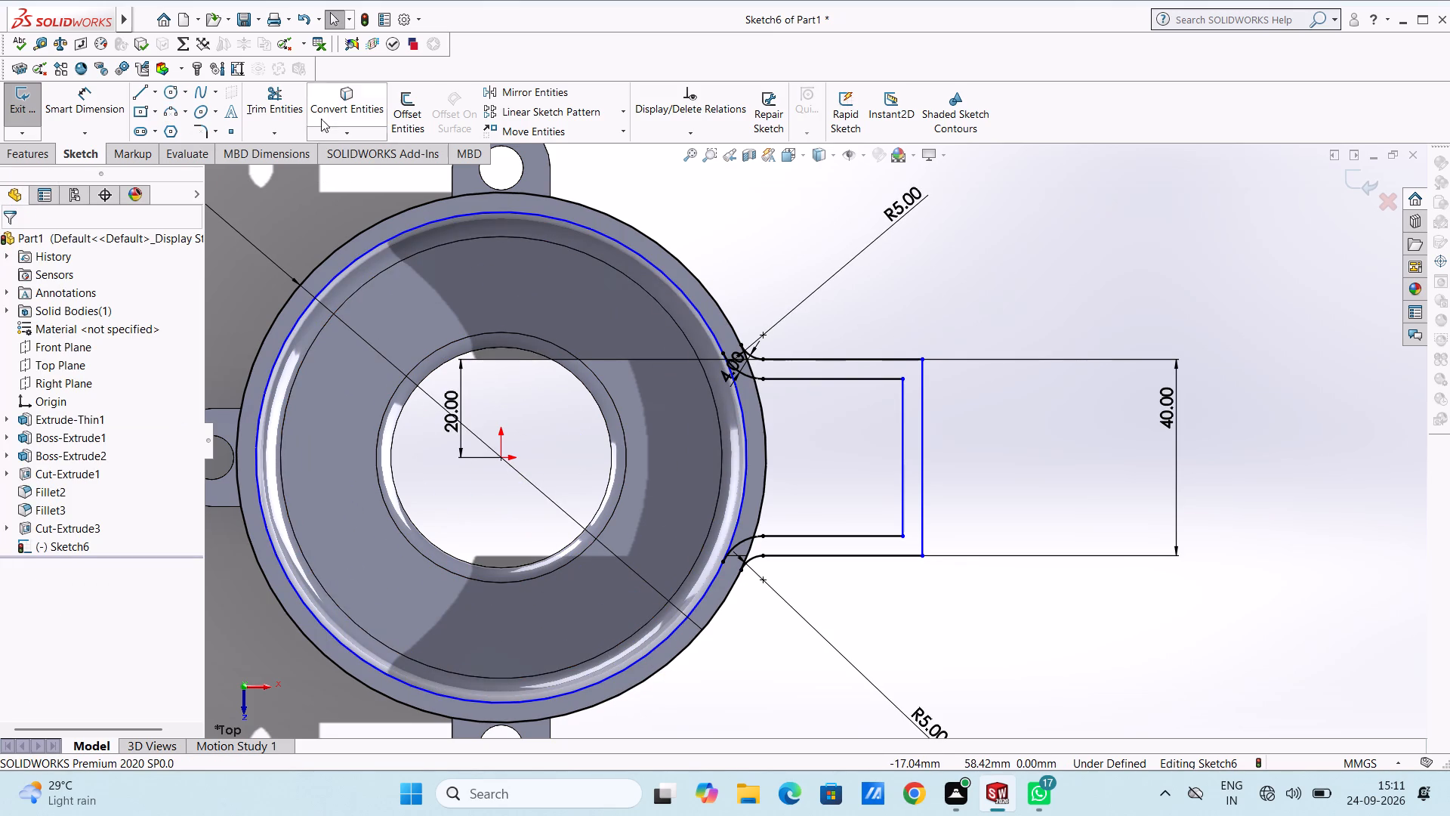
Trim the portions of the 50 mm radius and 108 mm diameter circles lying between the upper and lower corner arcs.
left_click(271, 100)
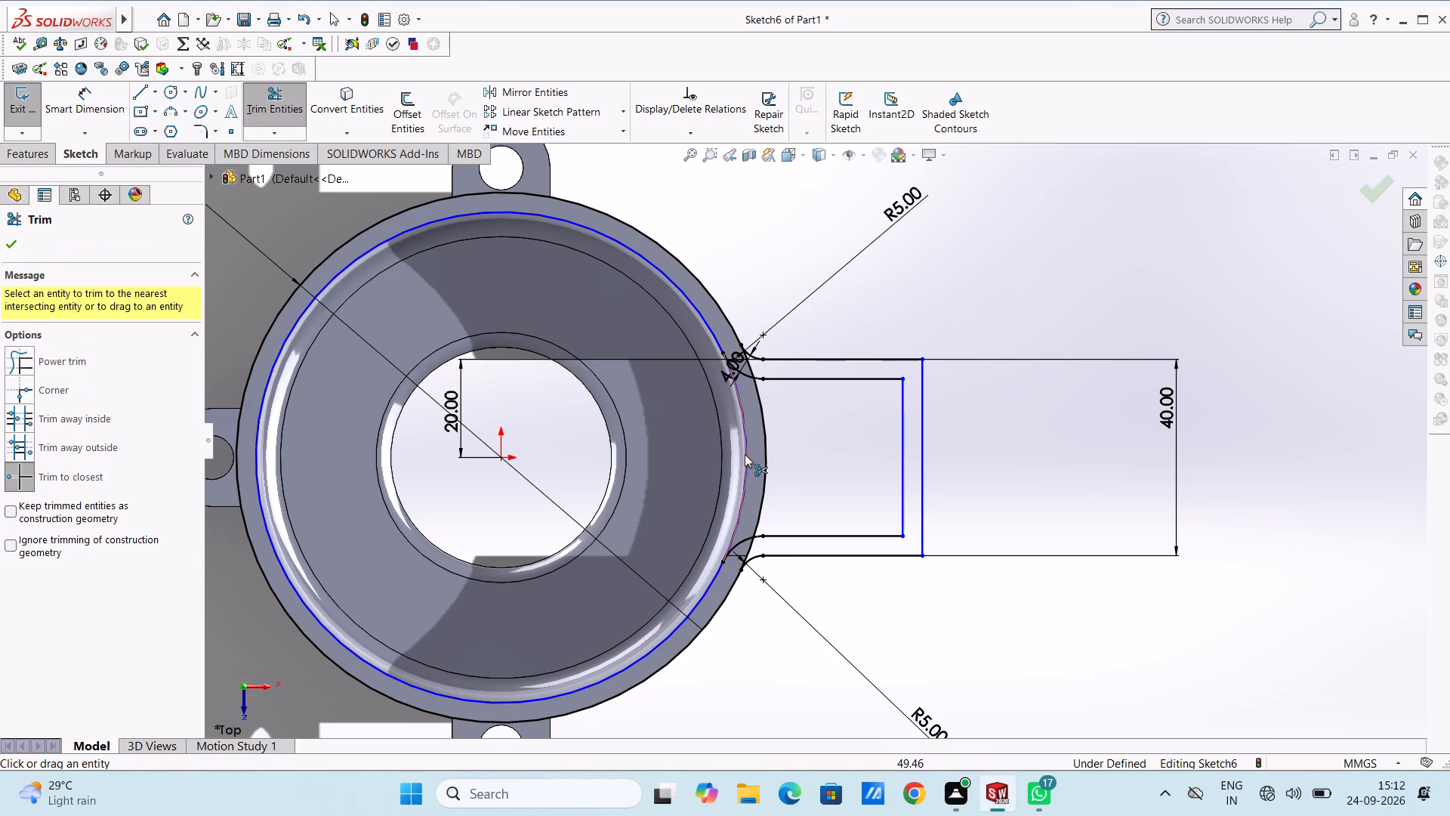
left_click(745, 454)
left_click(766, 458)
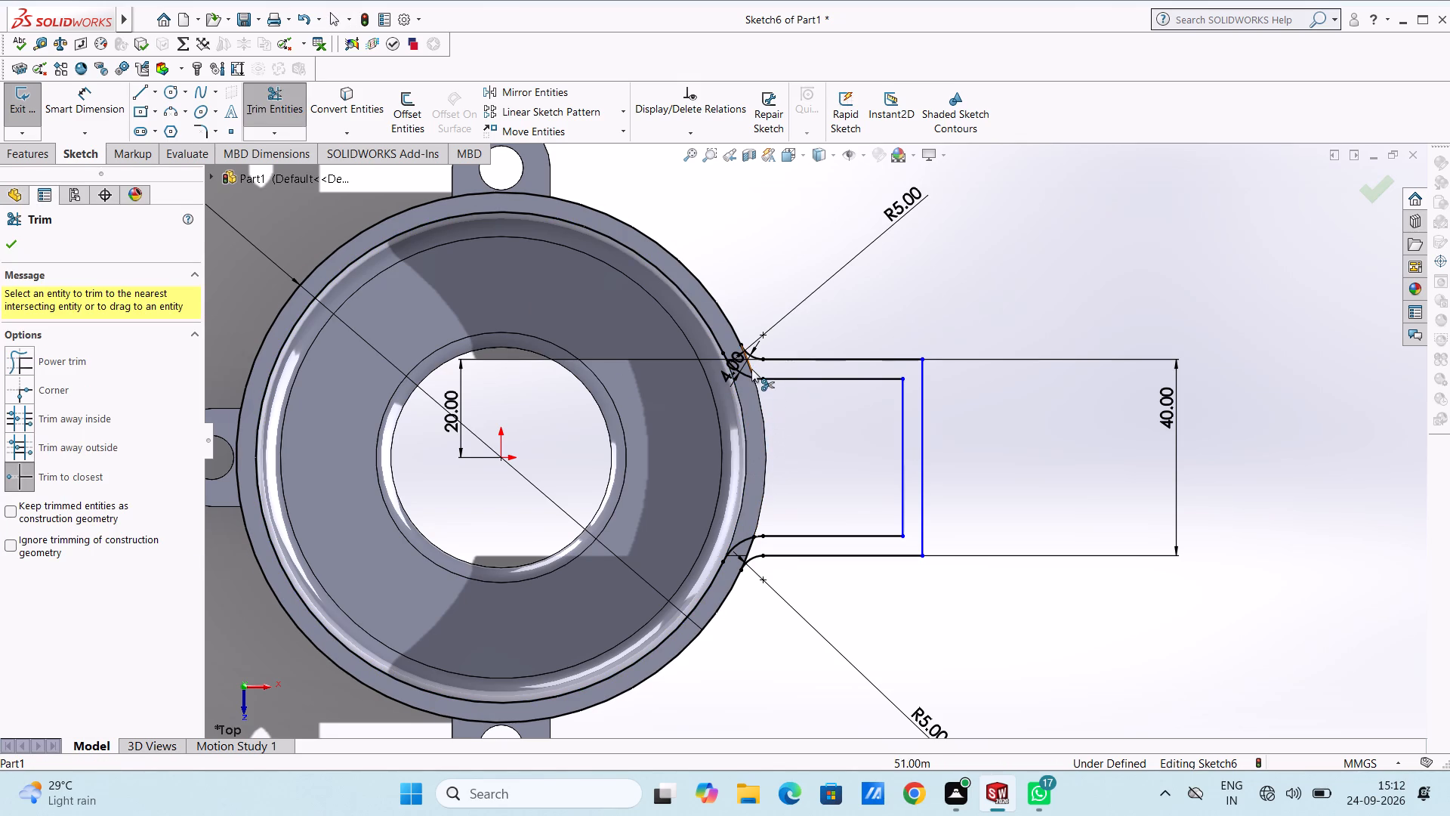
left_click(751, 369)
left_click(748, 548)
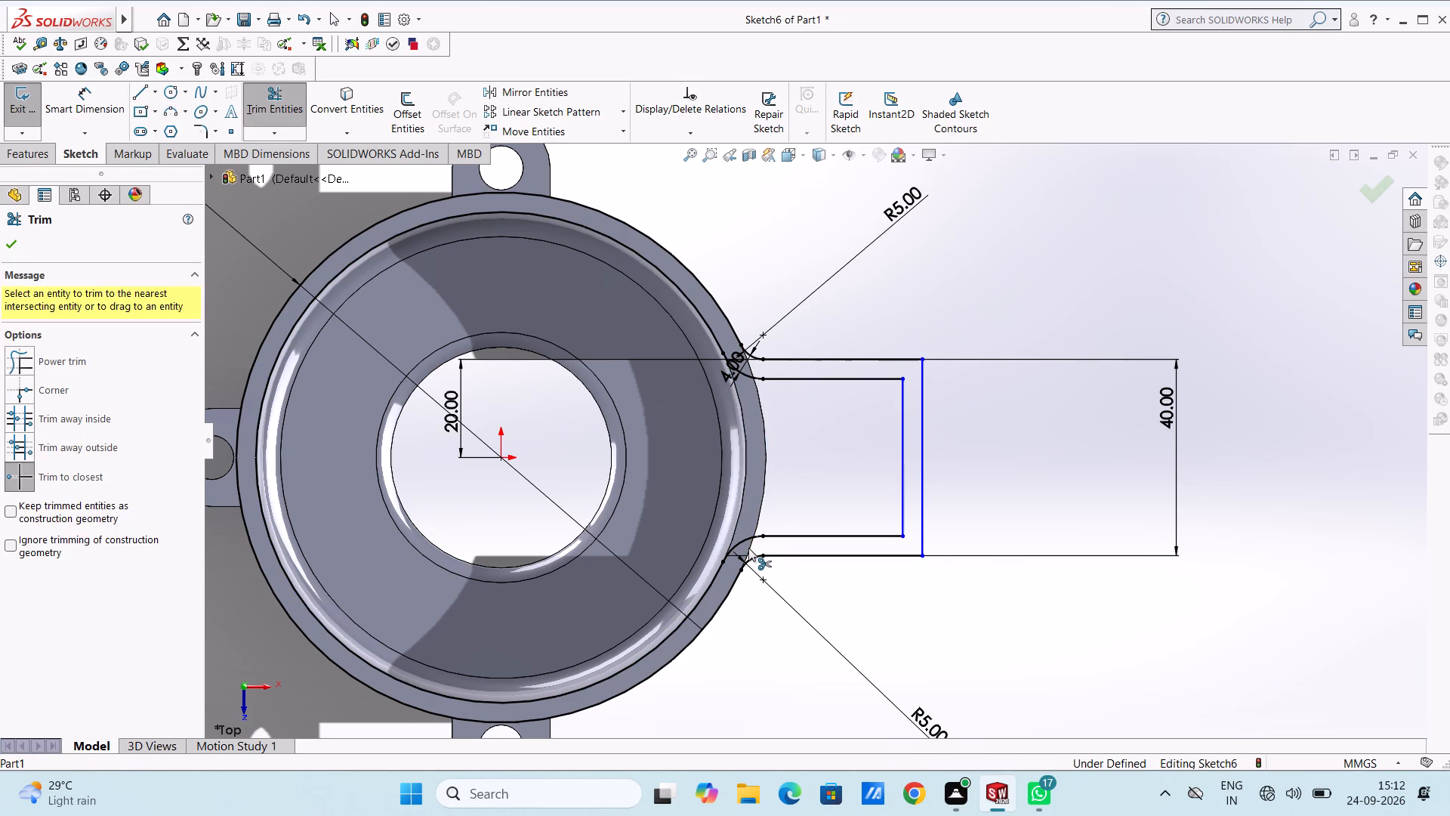
key("Escape")
key("Escape")
key("Escape")
key("Escape")
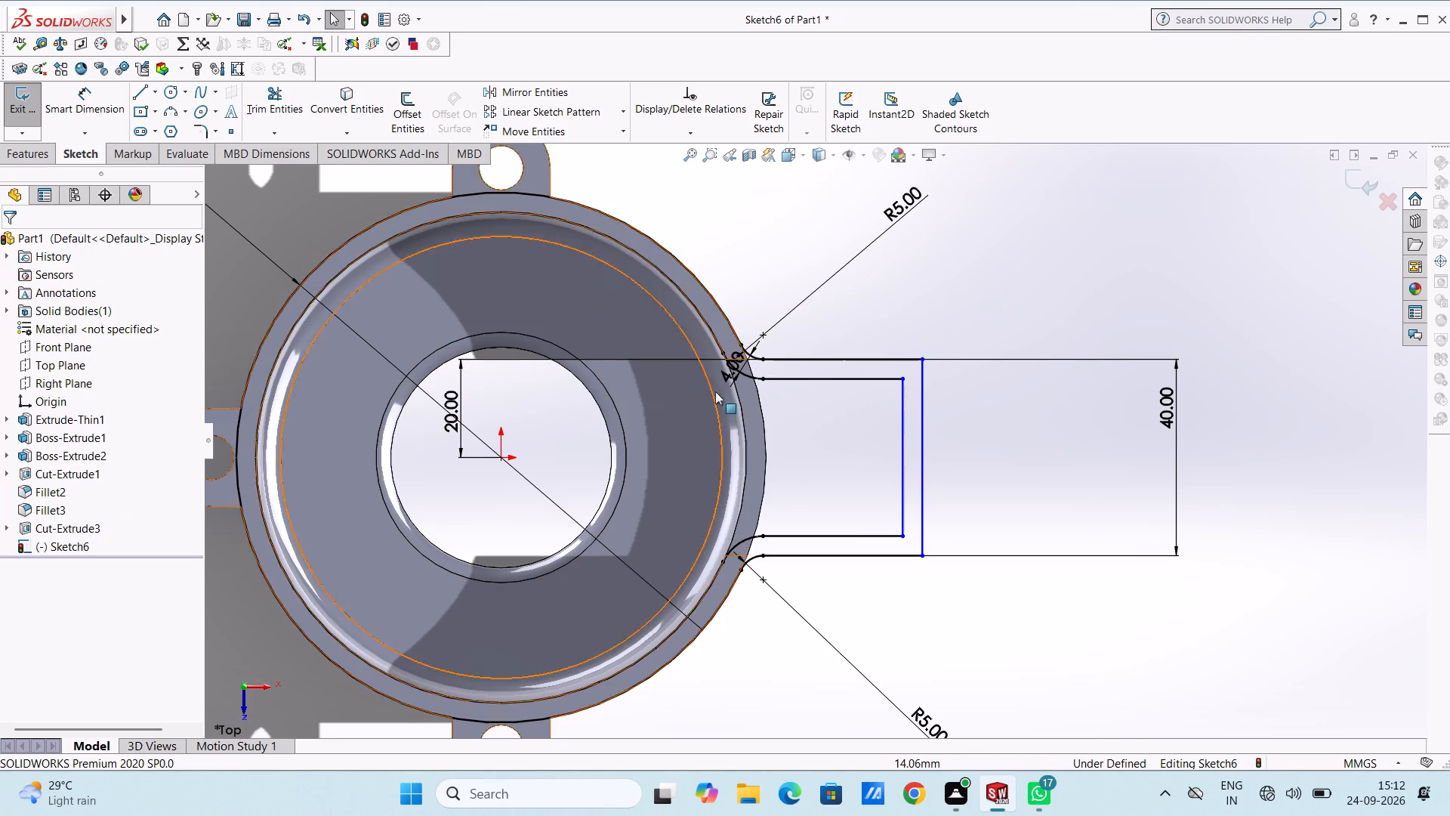
Trim away the inner and outer vertical end lines of the side block profile.
left_click(279, 92)
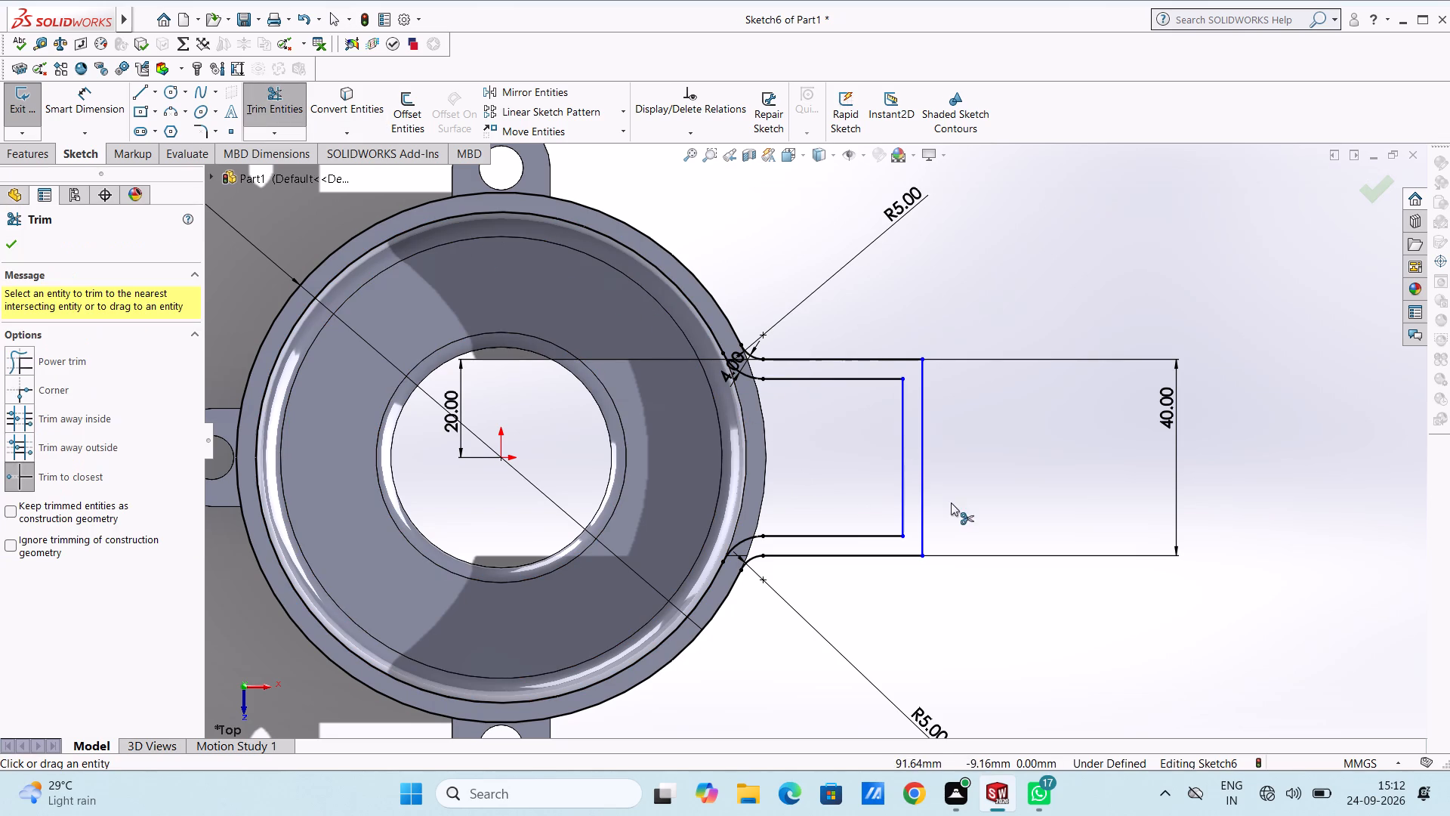
left_click(904, 462)
left_click(924, 468)
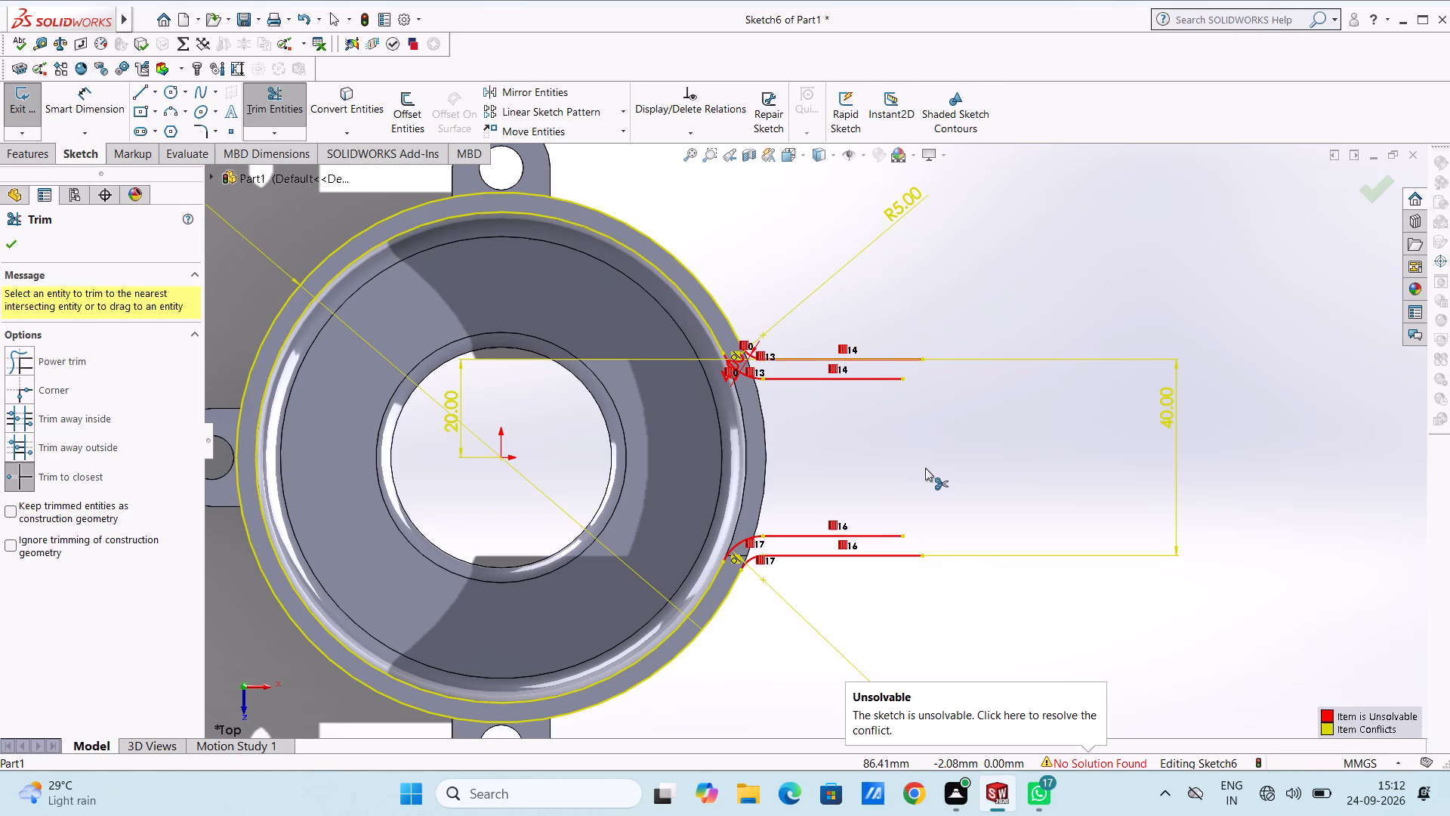
key("Escape")
key("Escape")
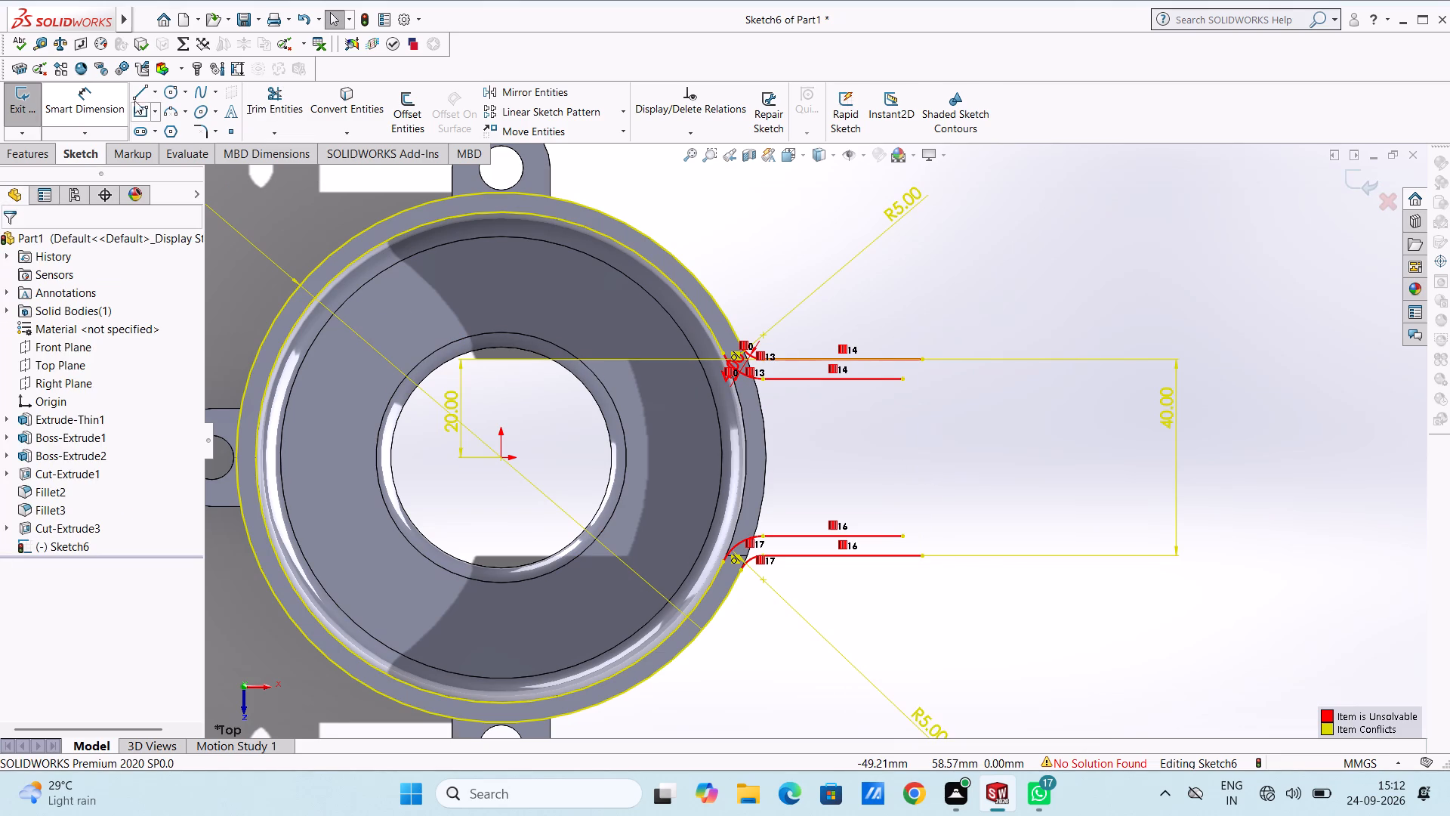
Close the upper arm's free end with a 4 mm horizontal extension of its inner line and a 4 mm vertical line.
left_click(140, 95)
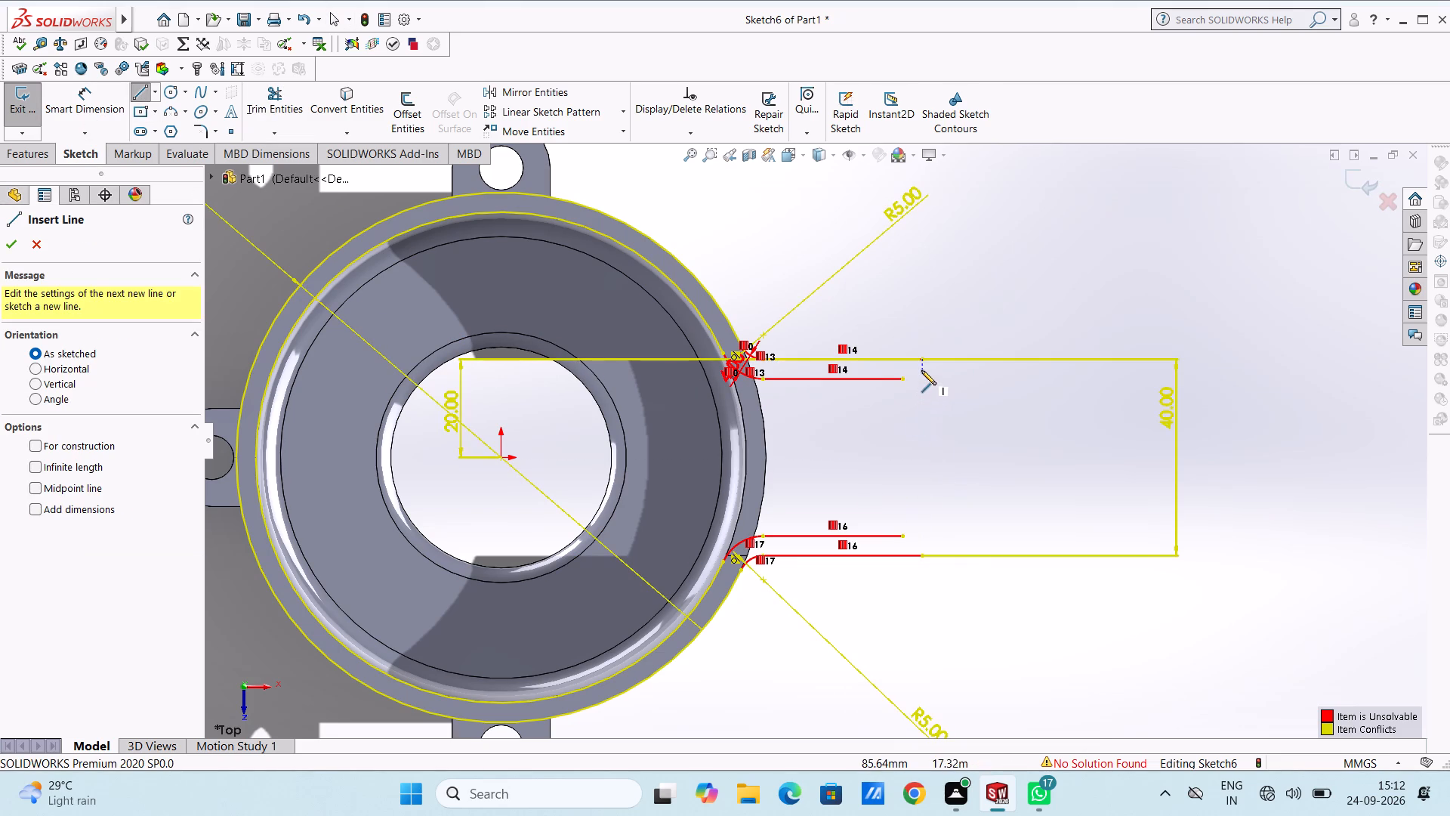
left_click(902, 378)
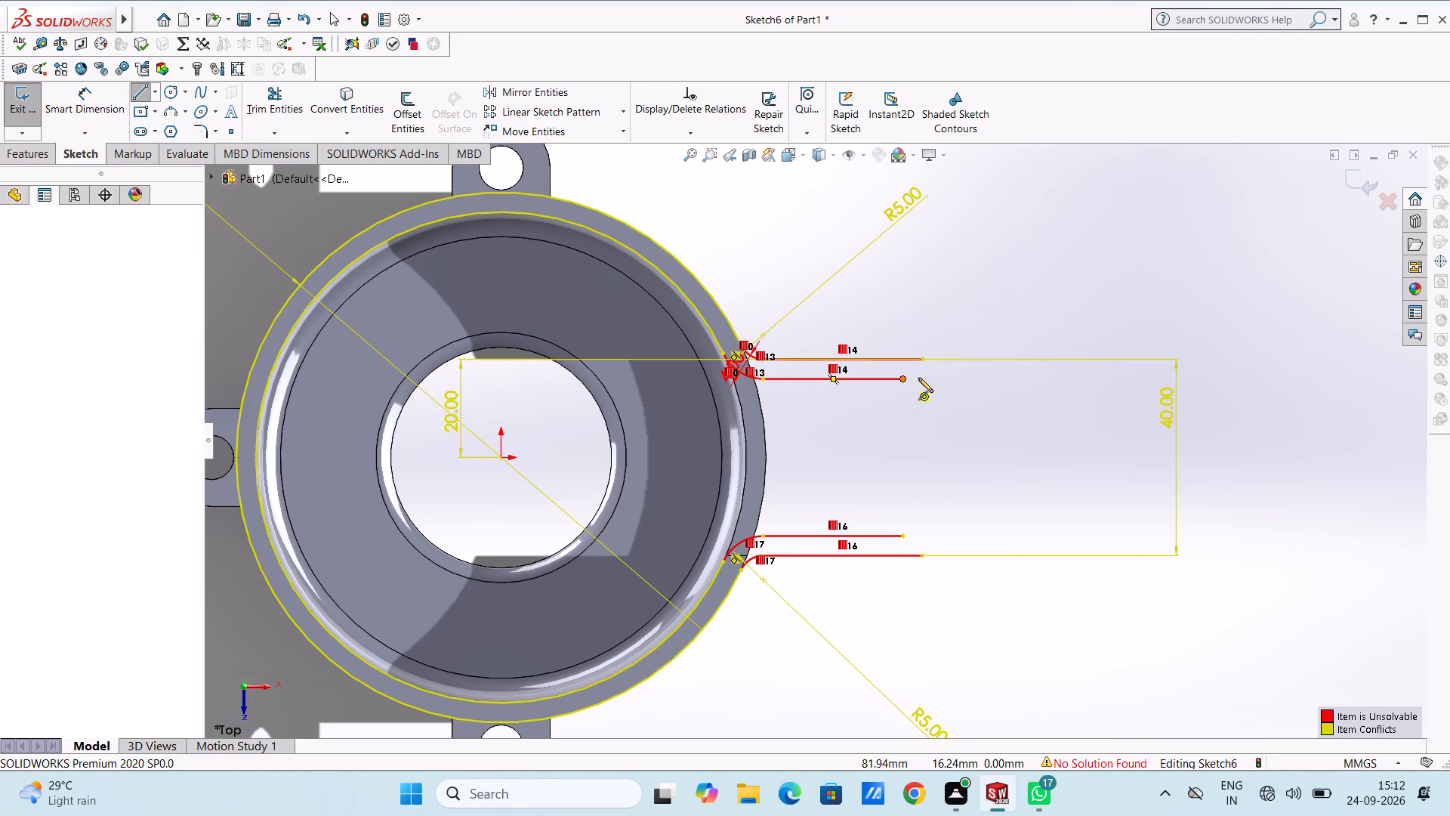
left_click(921, 378)
left_click(921, 358)
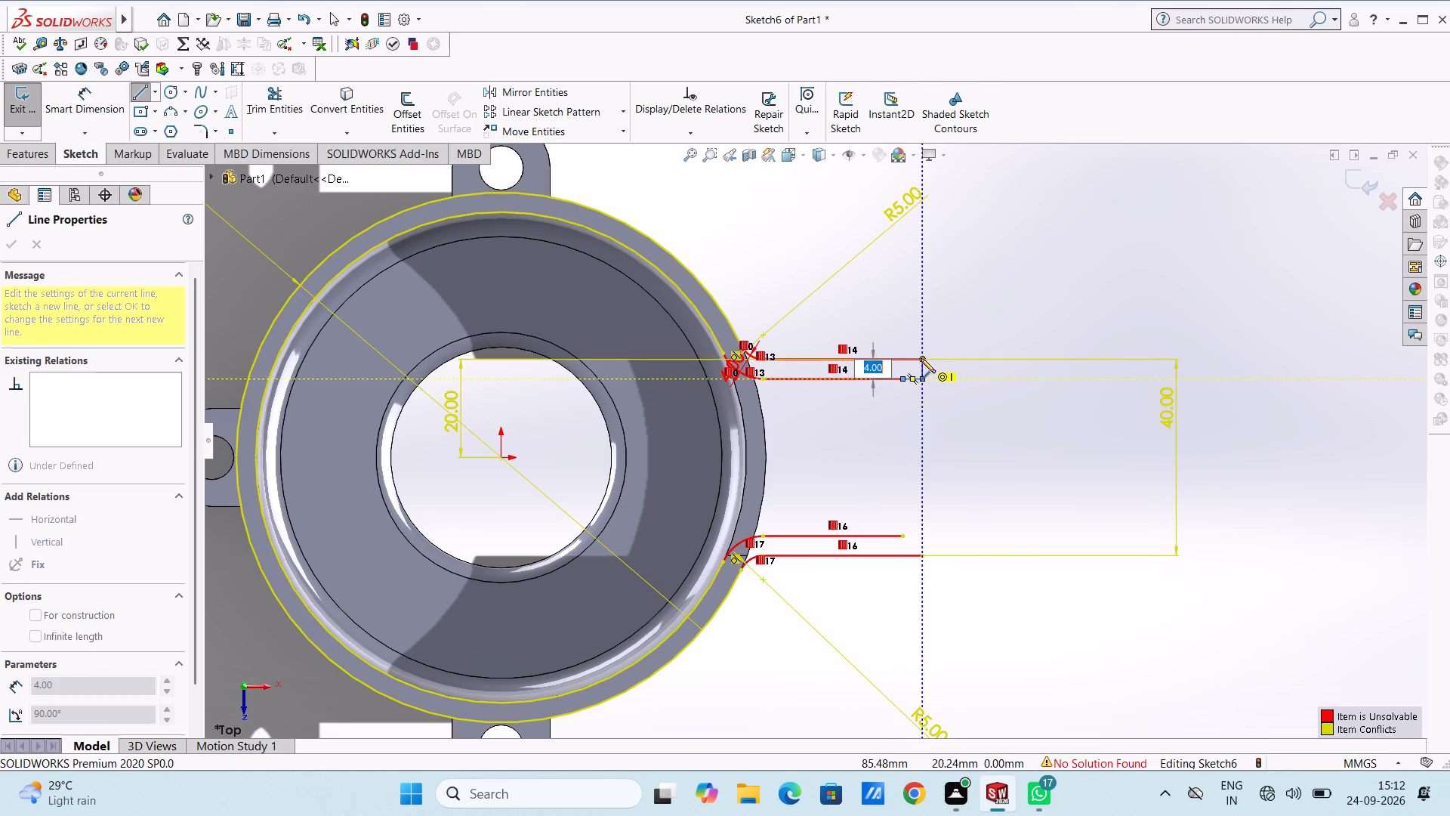
key("Escape")
key("Escape")
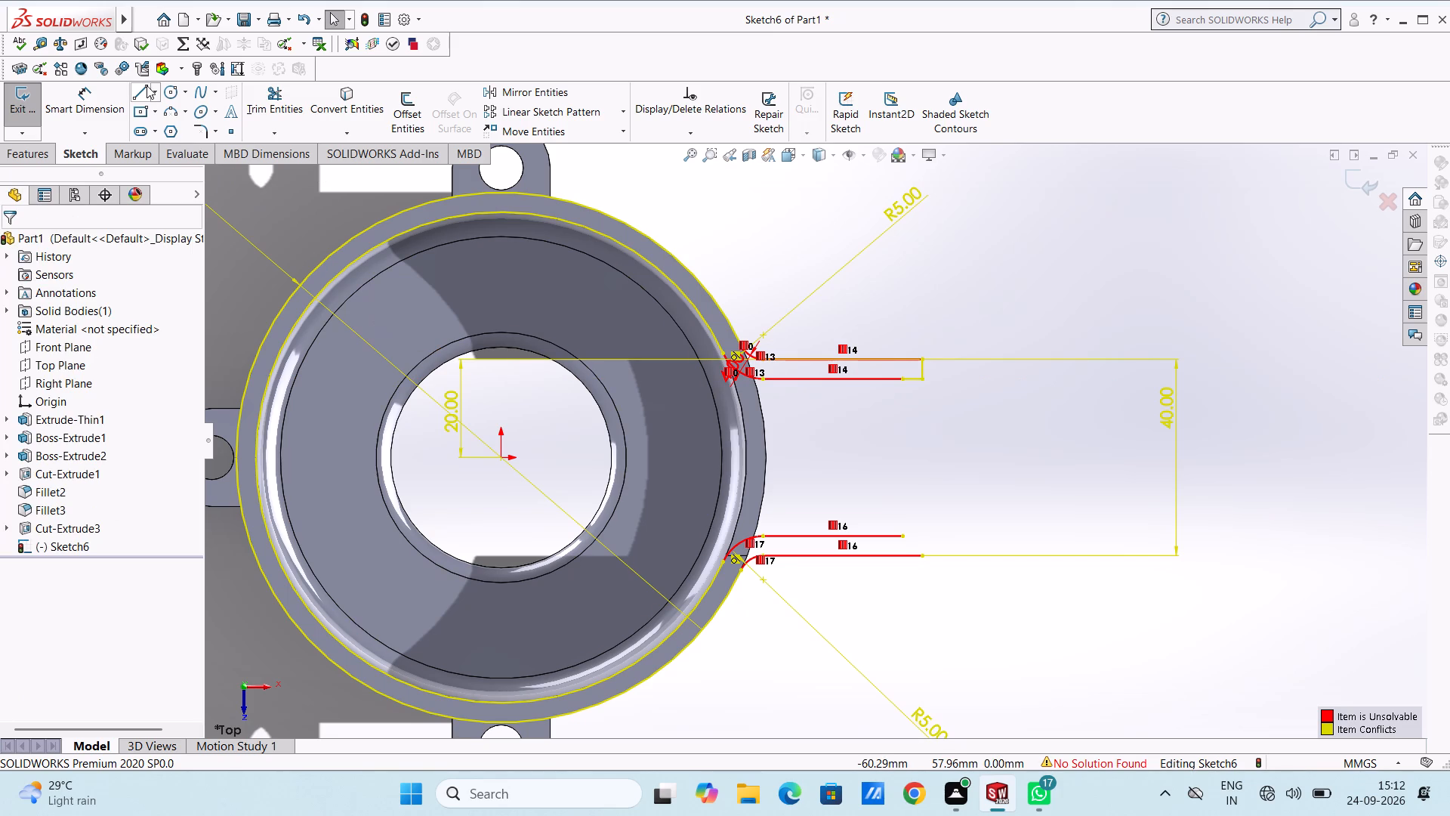
Close the lower arm's free end with a 4 mm horizontal extension of its inner line and a 4 mm vertical line.
left_click_drag(144, 91, 242, 141)
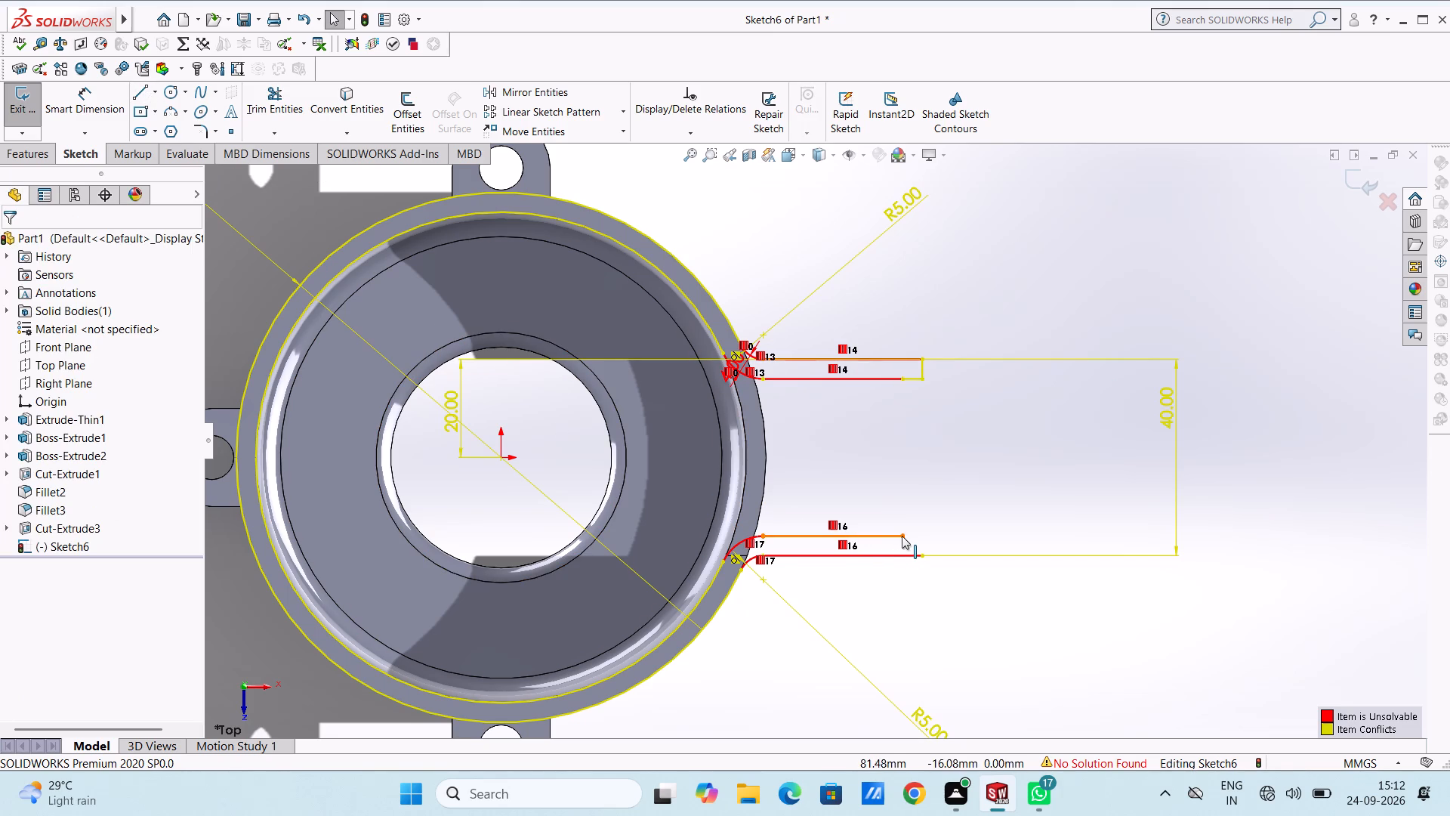
left_click(144, 93)
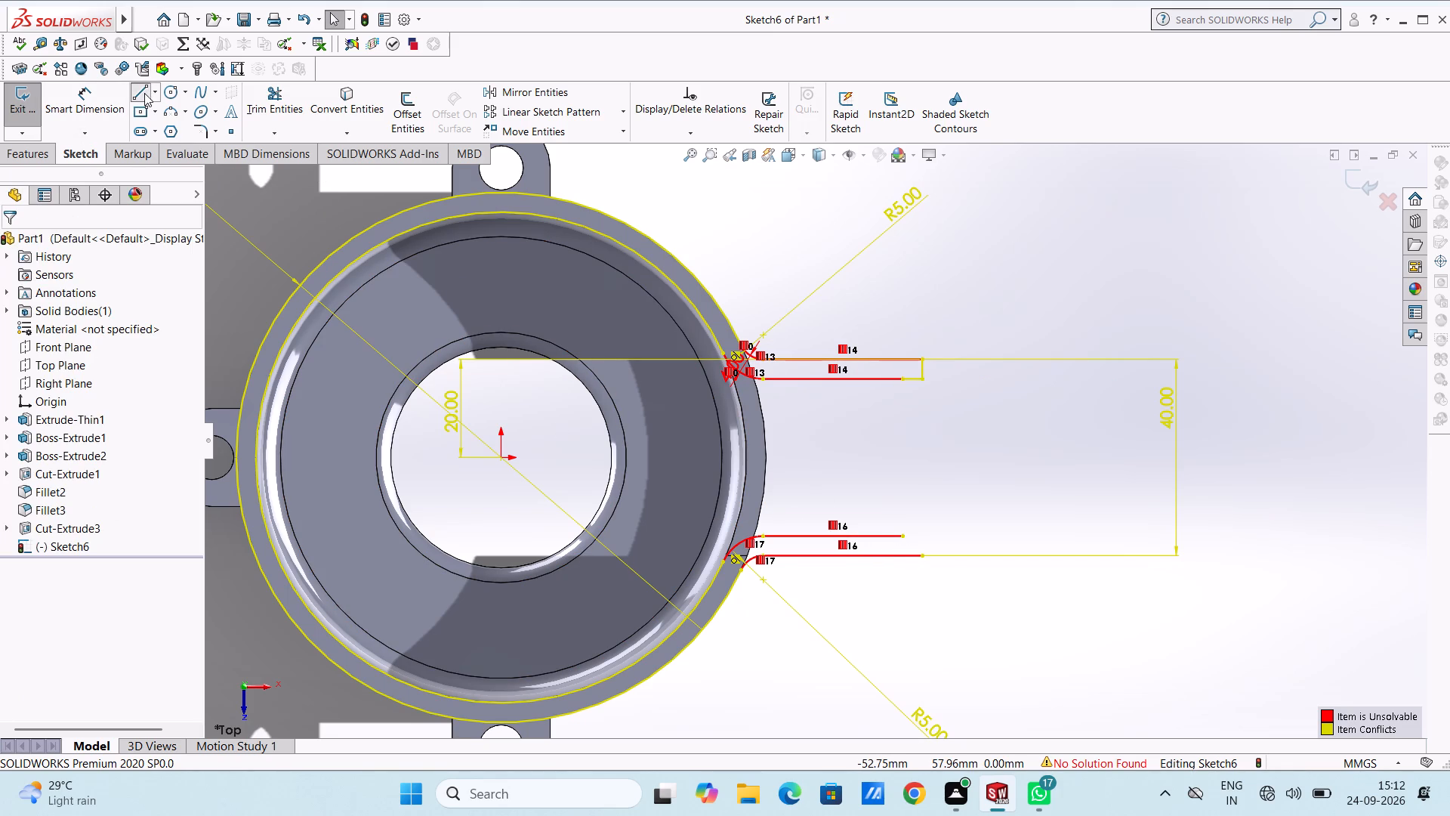
left_click(902, 536)
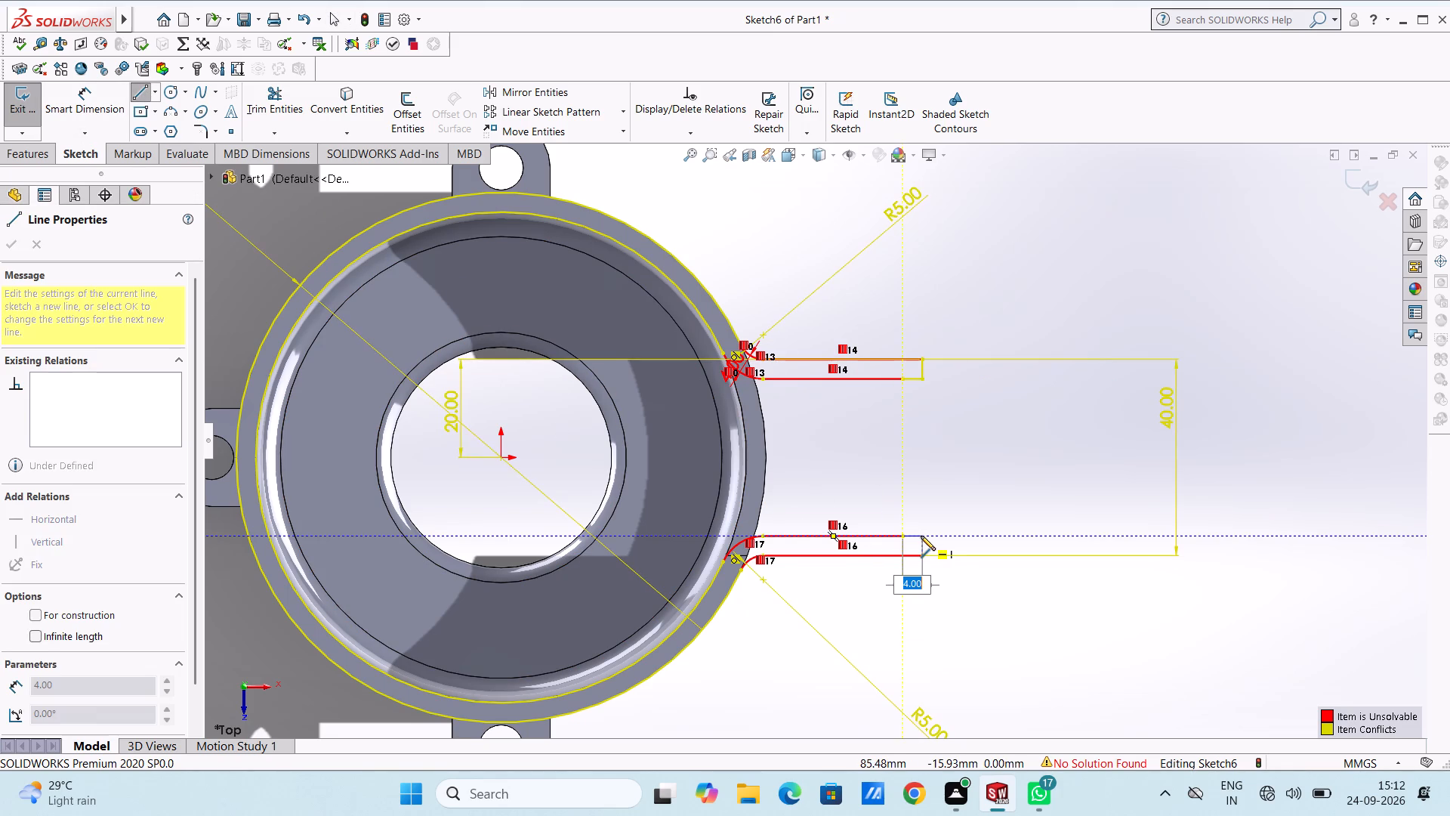
left_click(922, 536)
left_click(923, 554)
key("Escape")
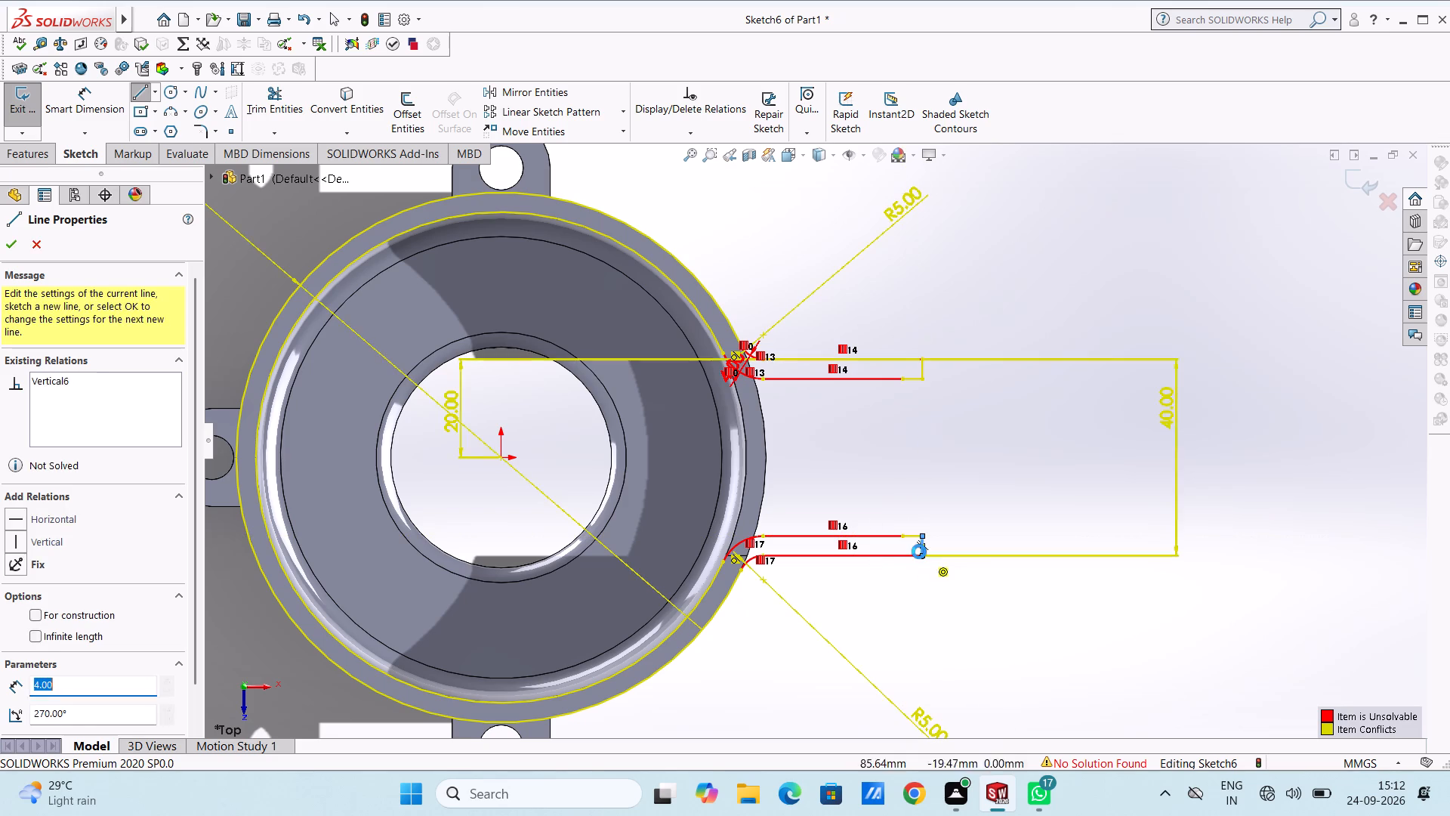
key("Escape")
key("Escape")
Delete the 40 mm block width, 108 mm circle diameter and 20 mm origin distance dimensions from the sketch.
left_click(1173, 435)
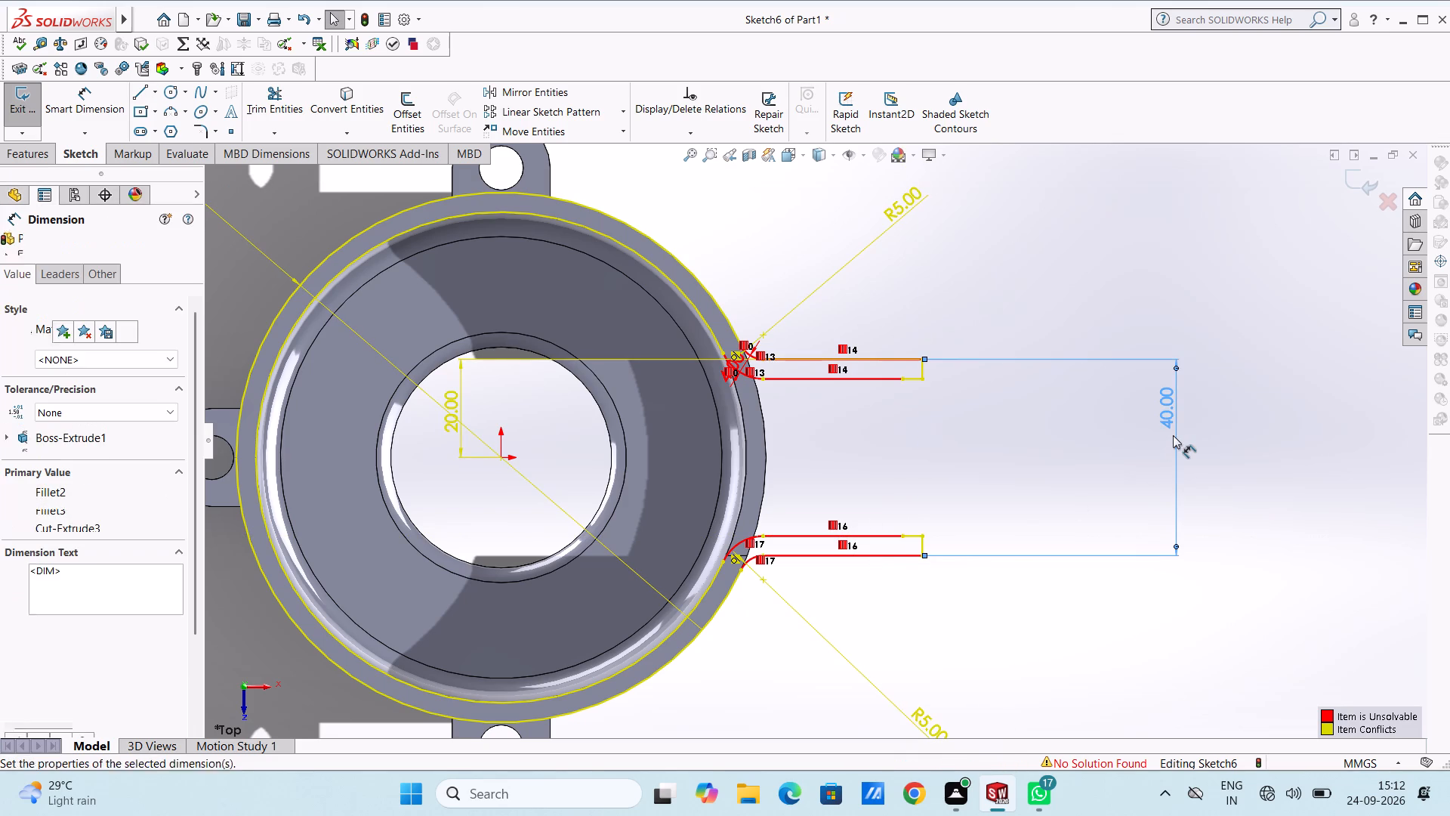
key("Delete")
scroll(1173, 435, "up", 4)
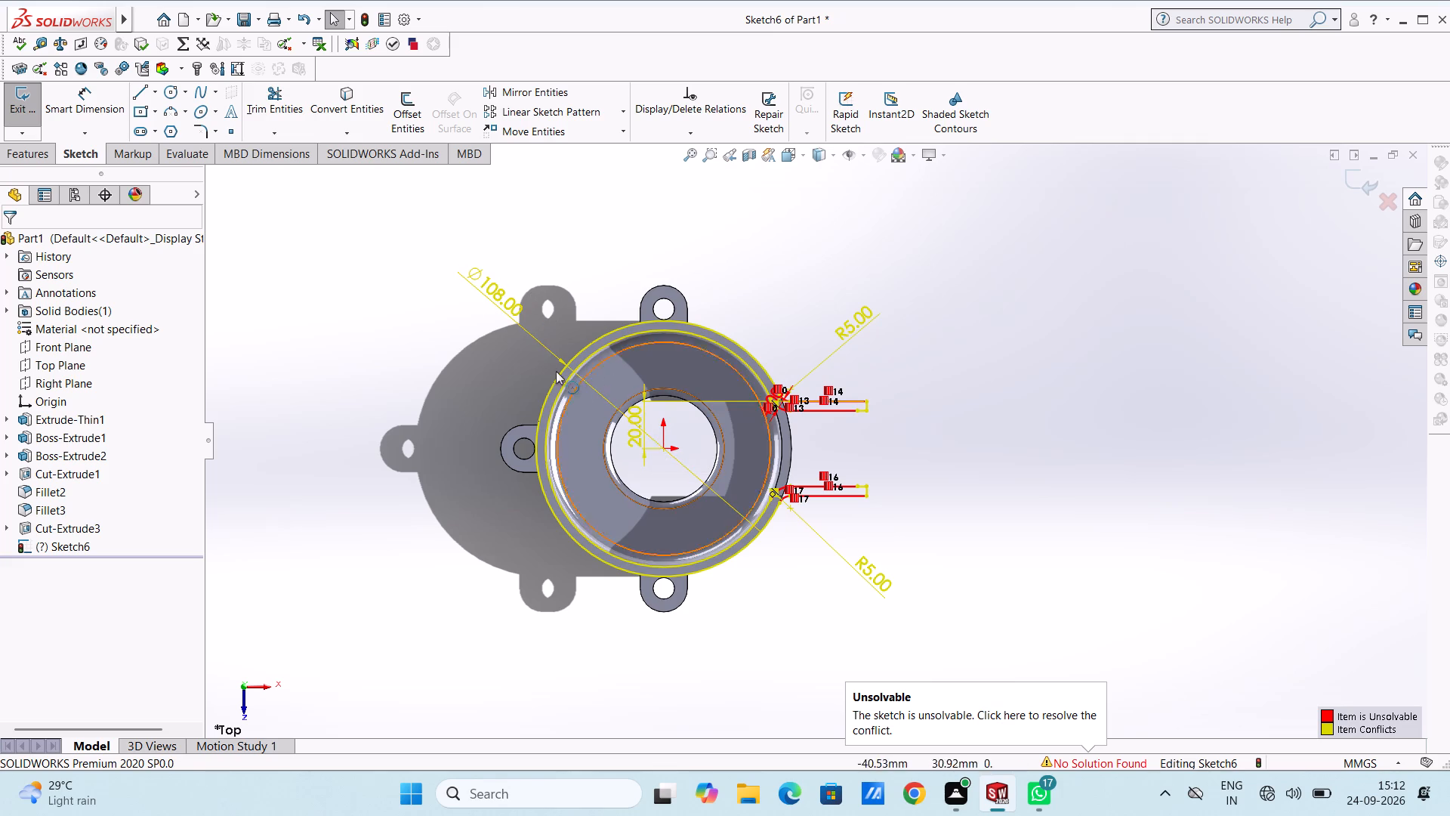
left_click(511, 314)
key("Delete")
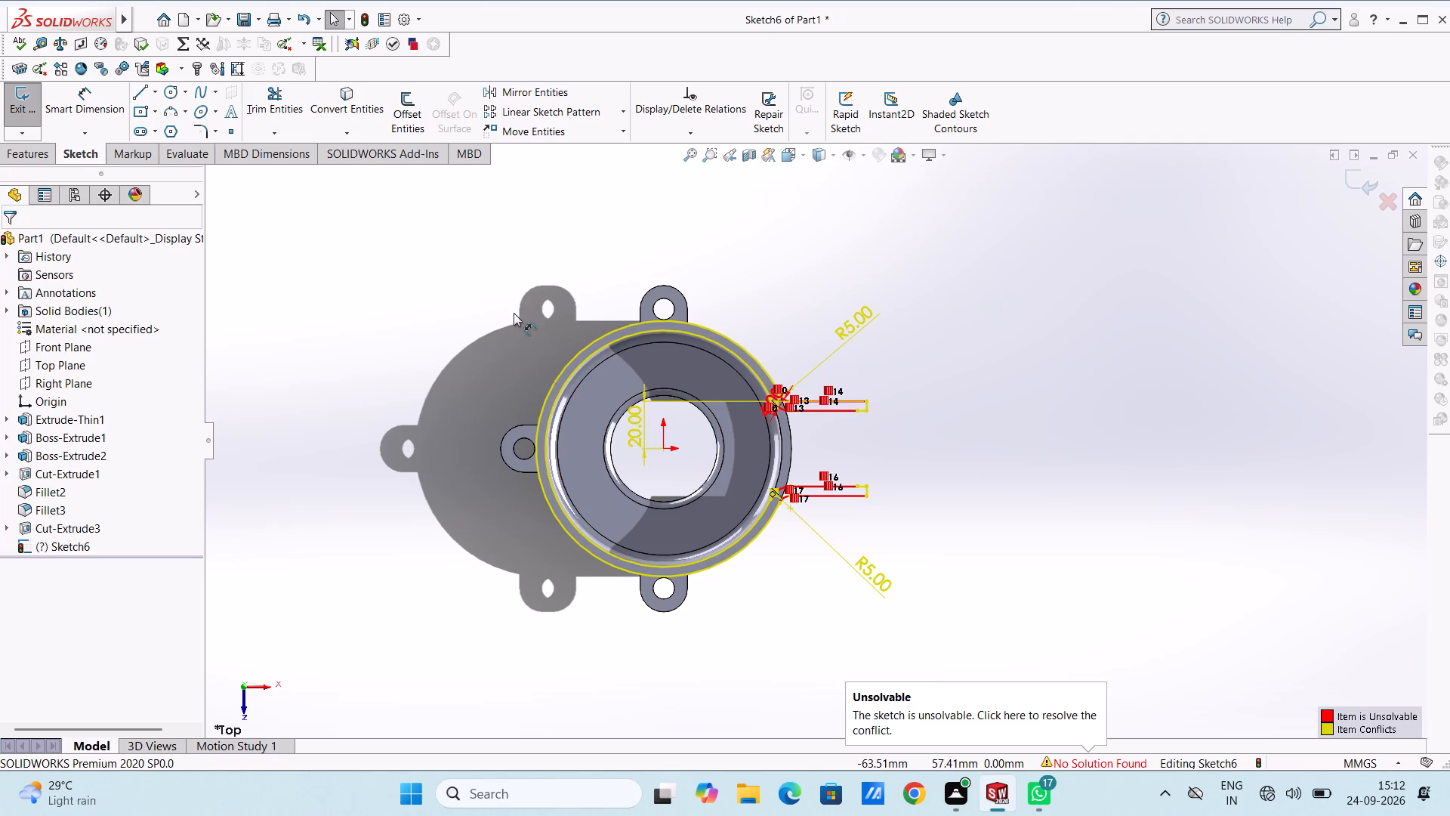
left_click(642, 439)
key("Delete")
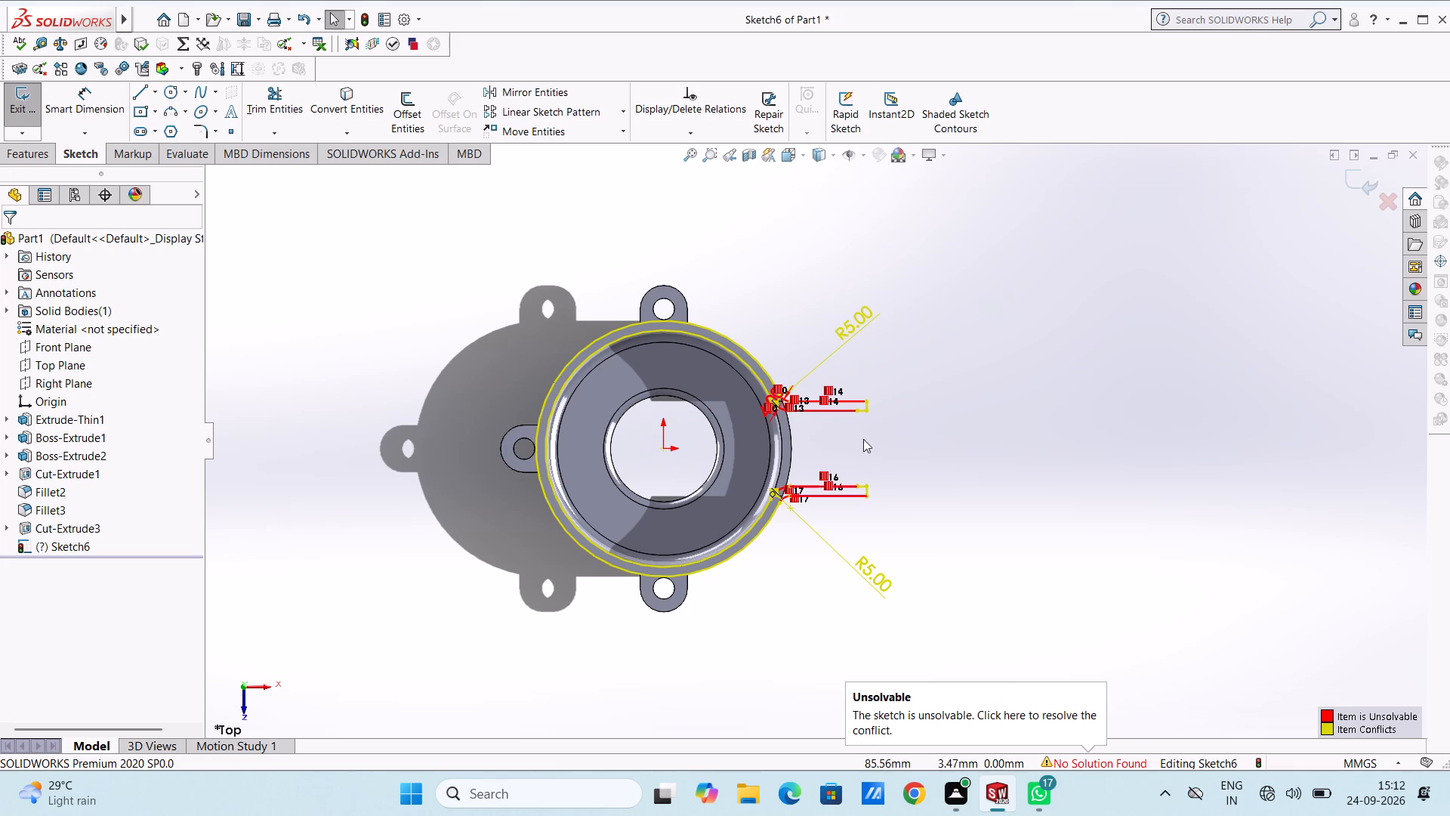
Delete the R5 radius dimensions of the upper and lower corner arcs.
scroll(790, 379, "down", 8)
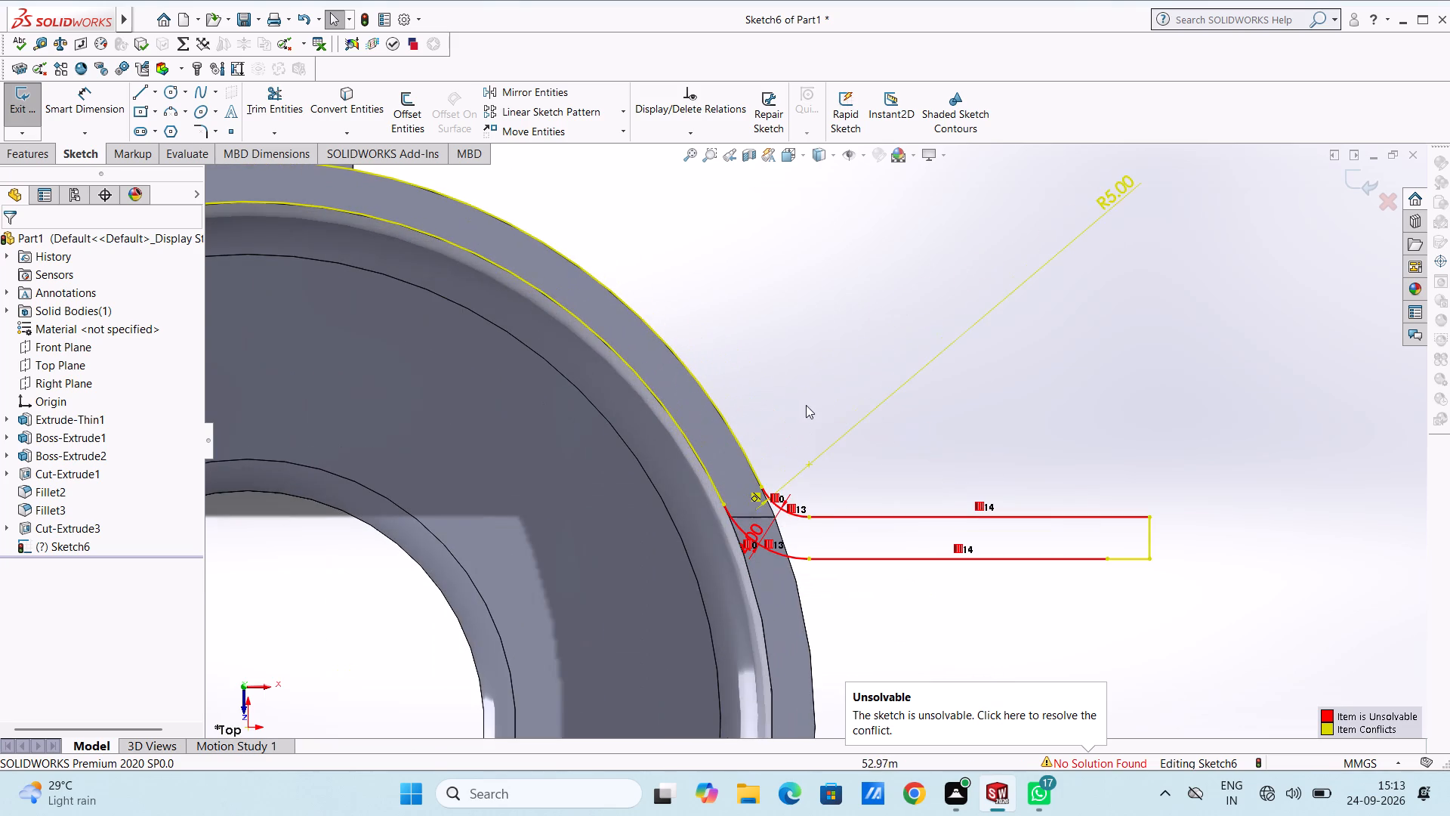
left_click(835, 441)
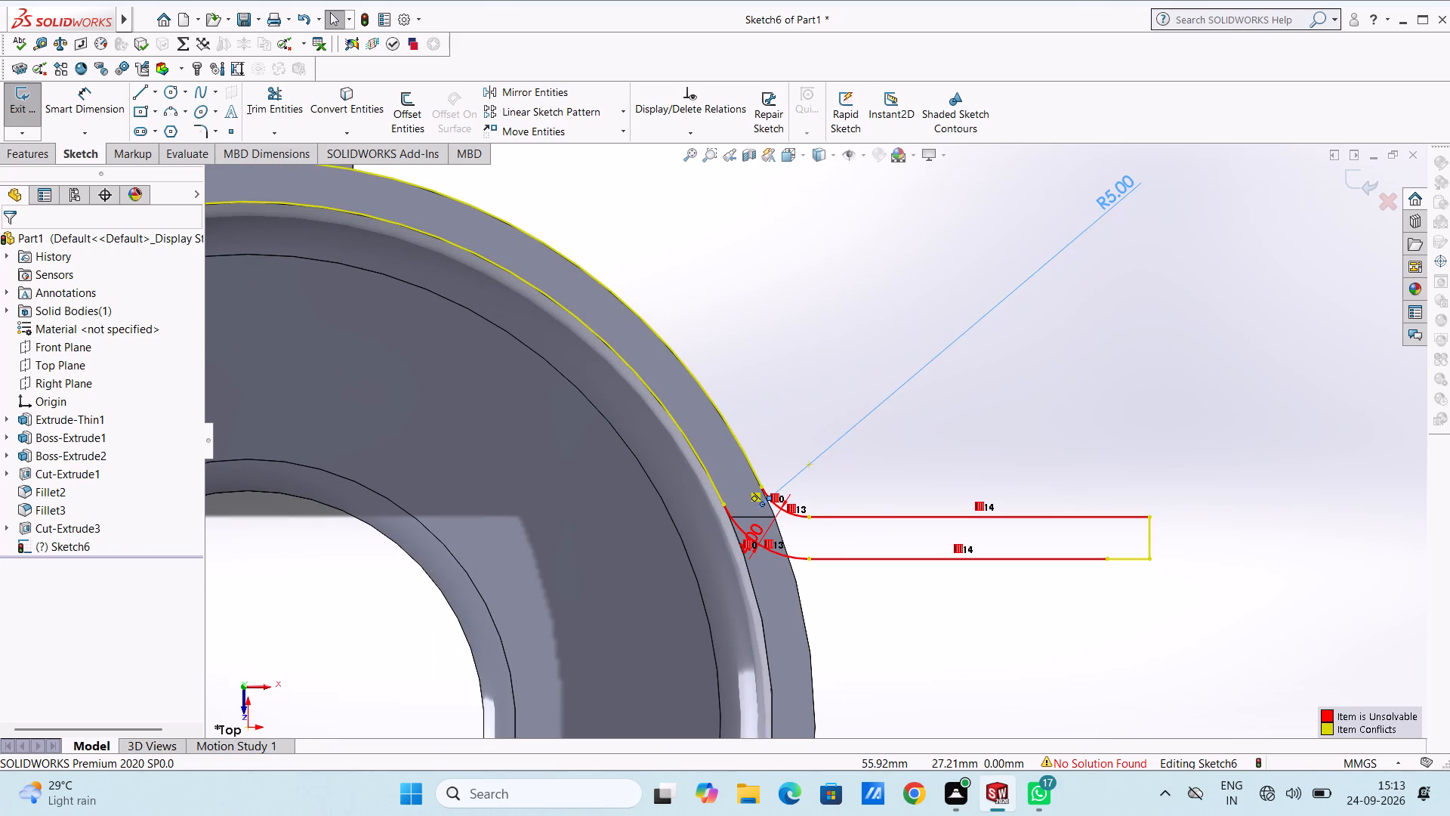
key("Delete")
scroll(835, 441, "up", 3)
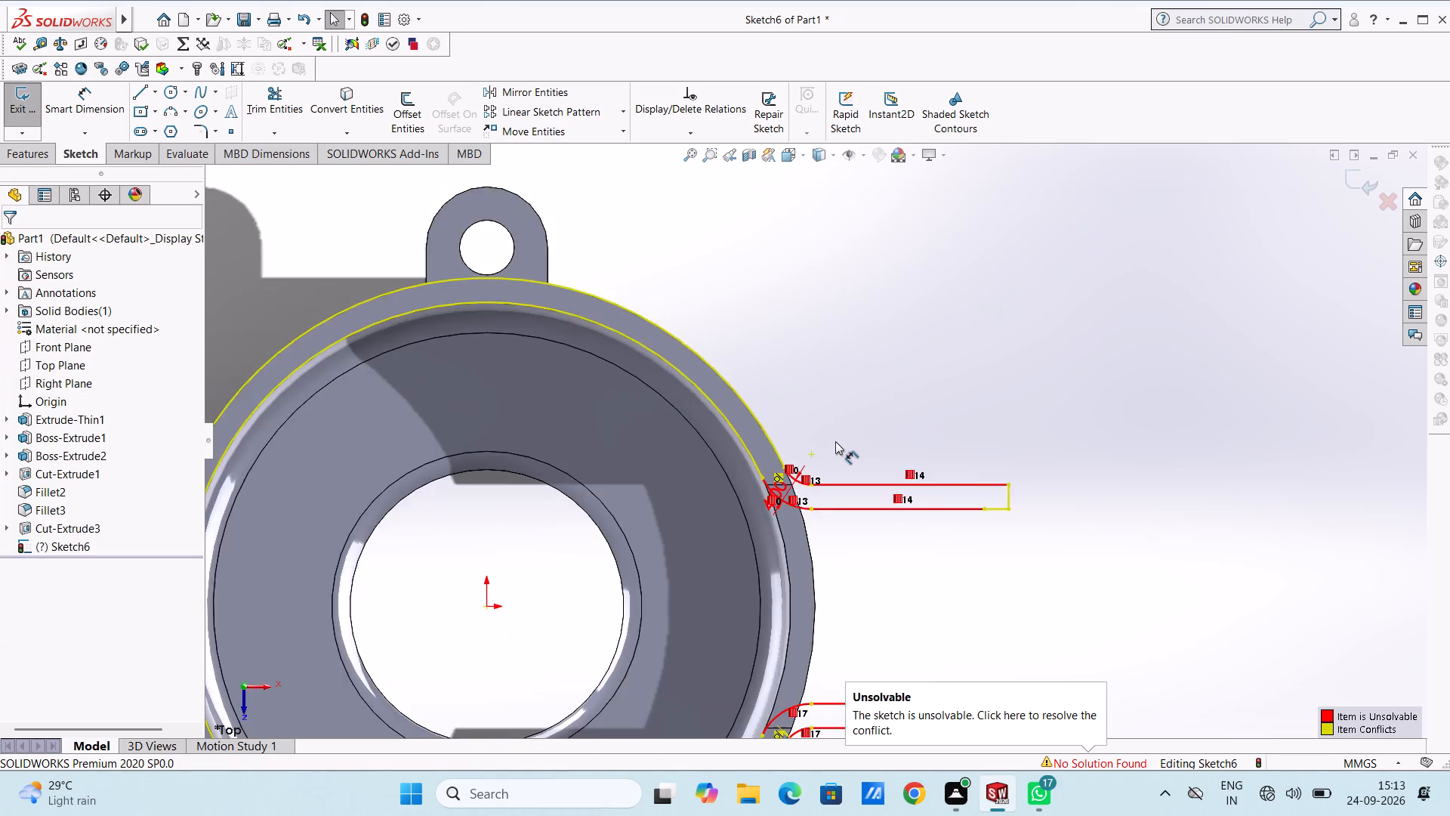
scroll(835, 441, "up", 5)
left_click(902, 632)
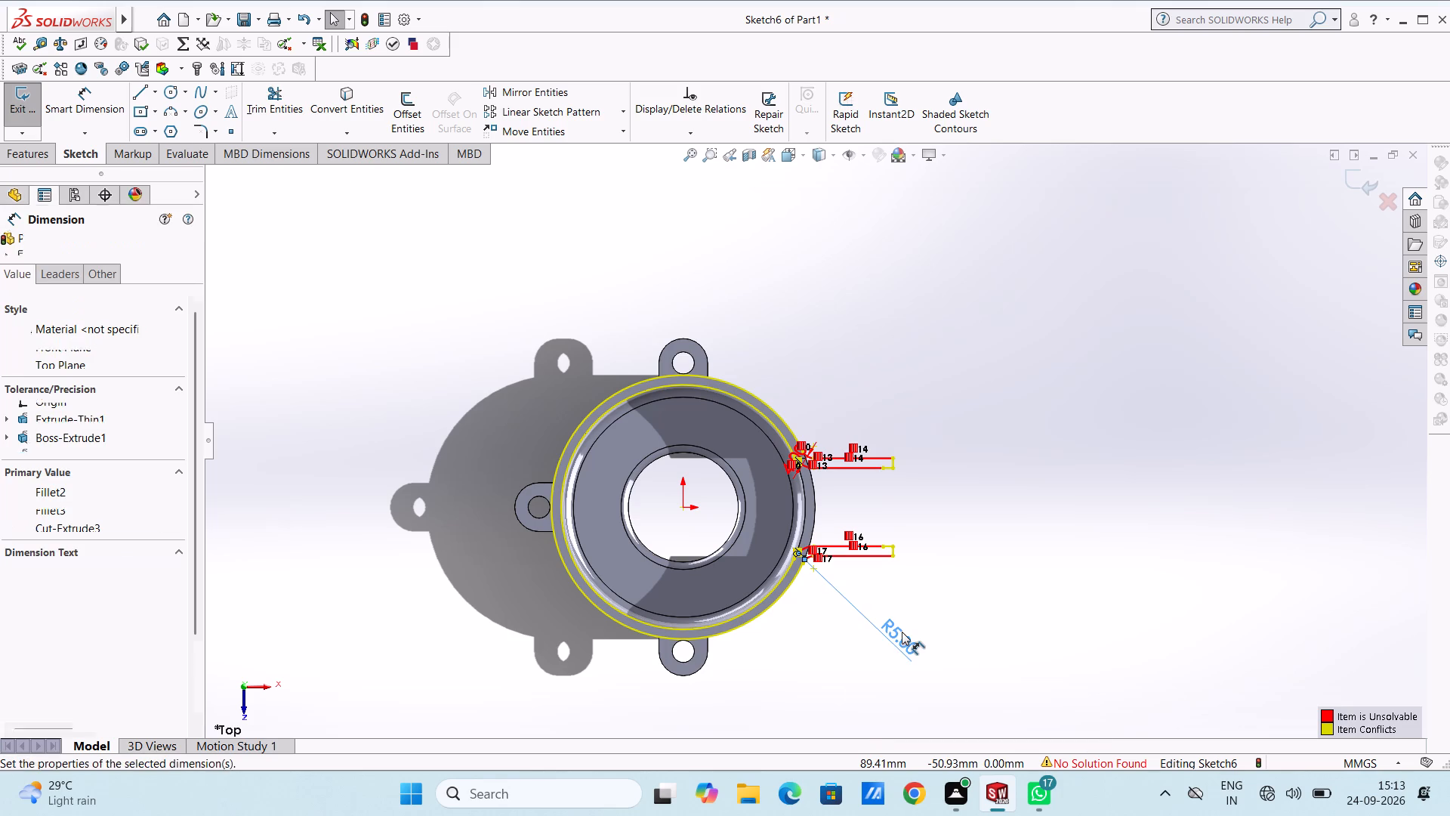
key("Delete")
Delete the 4 mm offset dimension at the upper corner arcs.
scroll(902, 632, "down", 1)
scroll(869, 486, "down", 4)
scroll(839, 317, "down", 3)
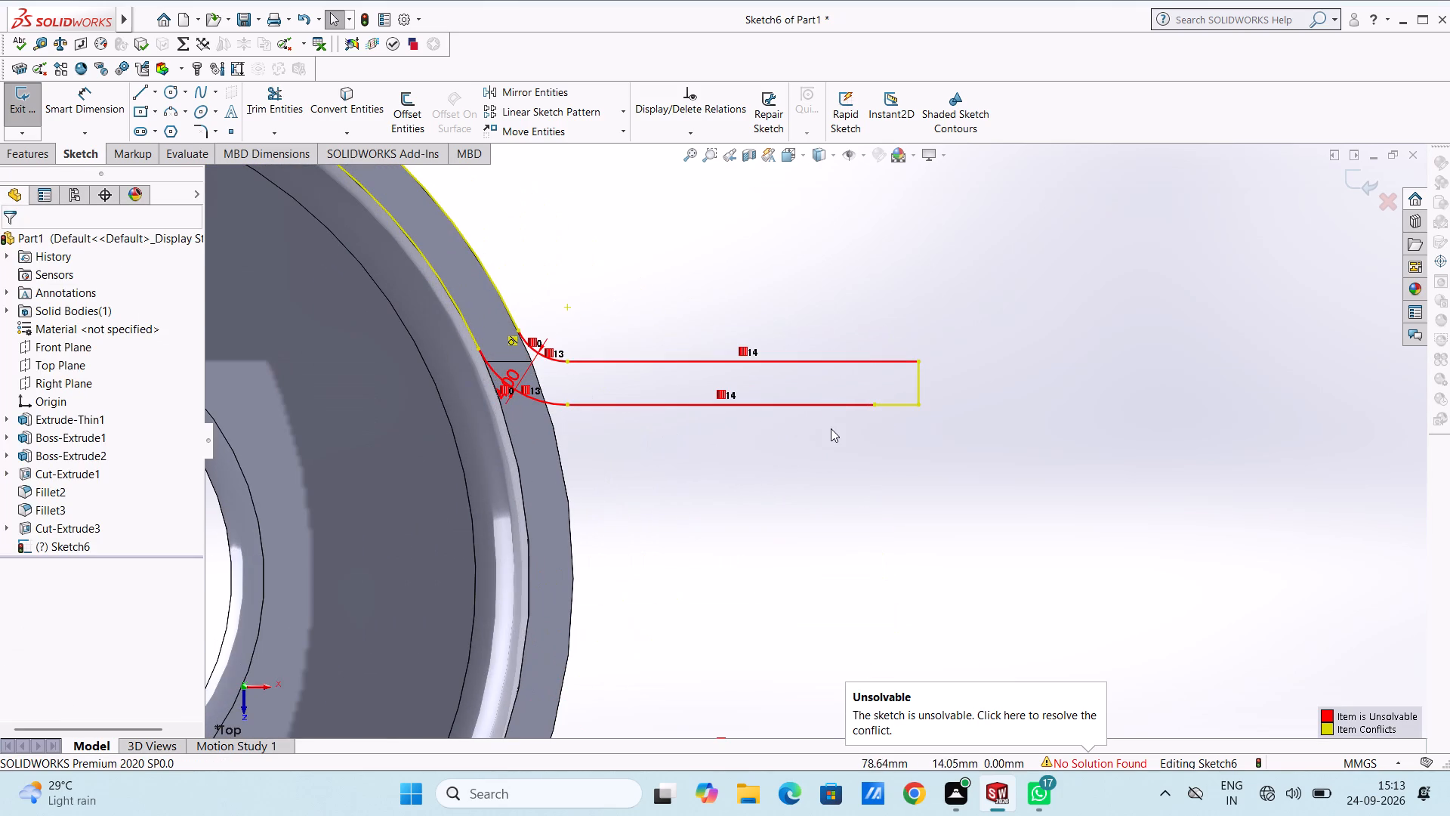
scroll(896, 412, "up", 3)
scroll(637, 411, "down", 5)
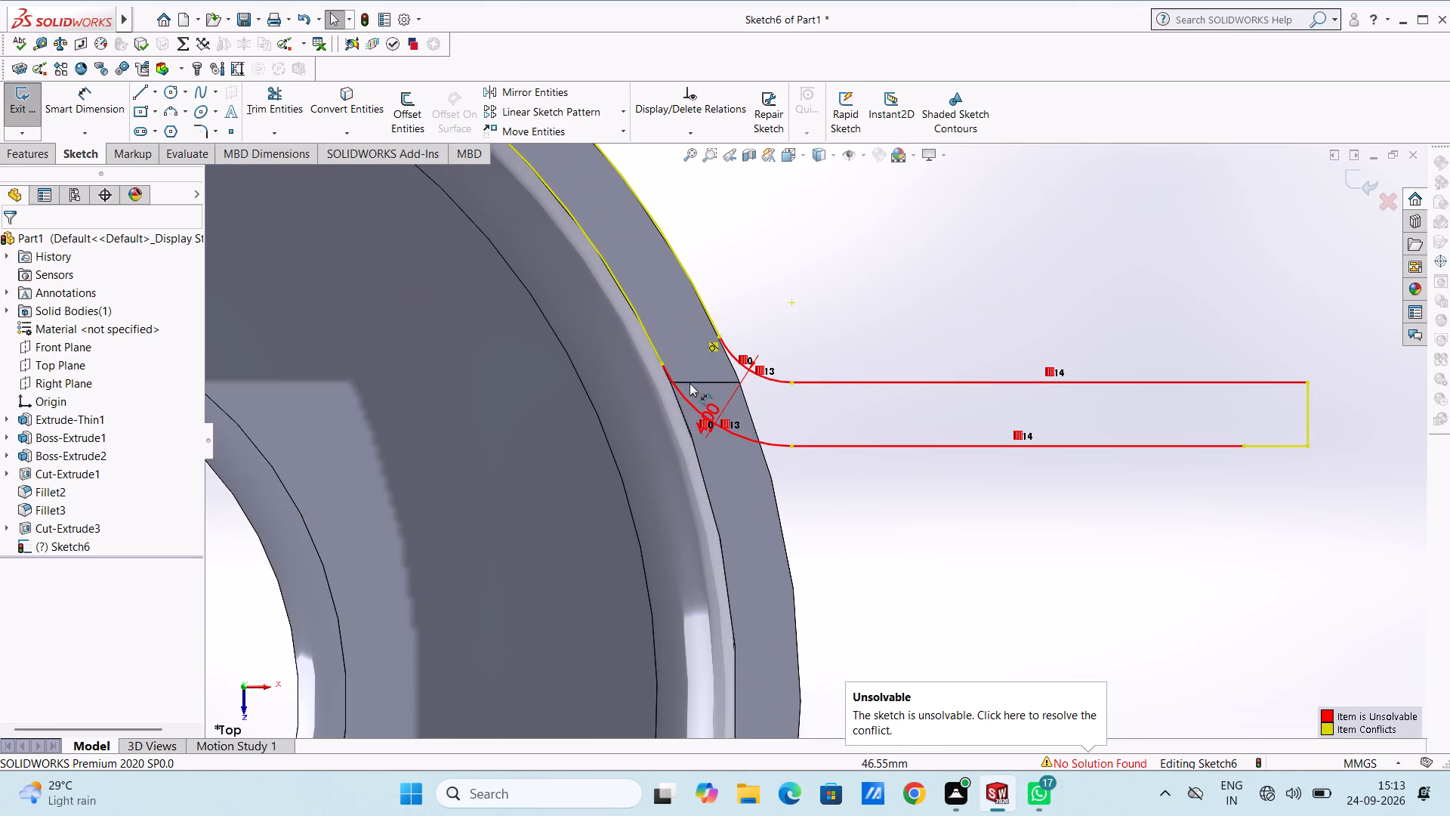
left_click(727, 406)
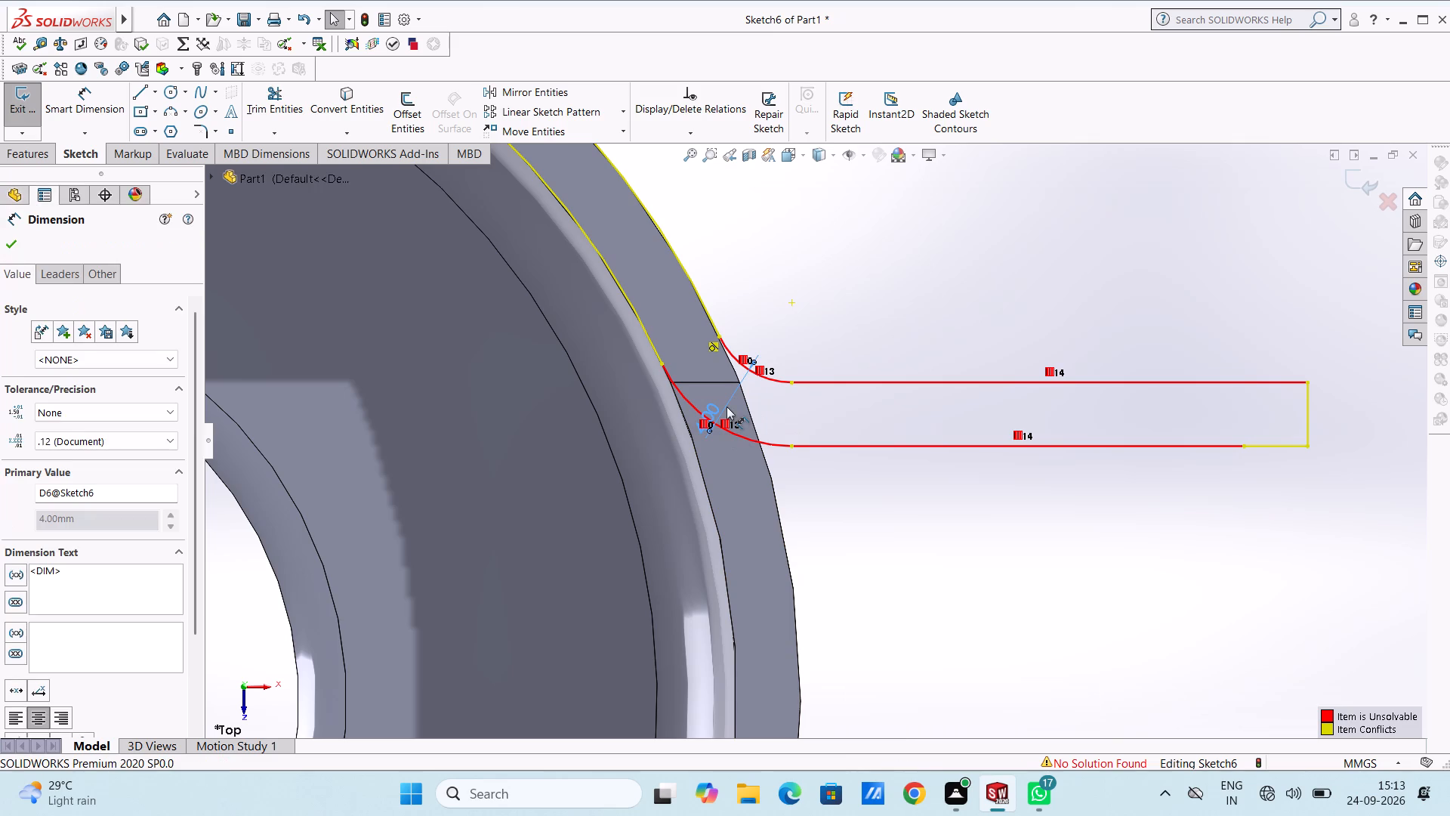
key("Delete")
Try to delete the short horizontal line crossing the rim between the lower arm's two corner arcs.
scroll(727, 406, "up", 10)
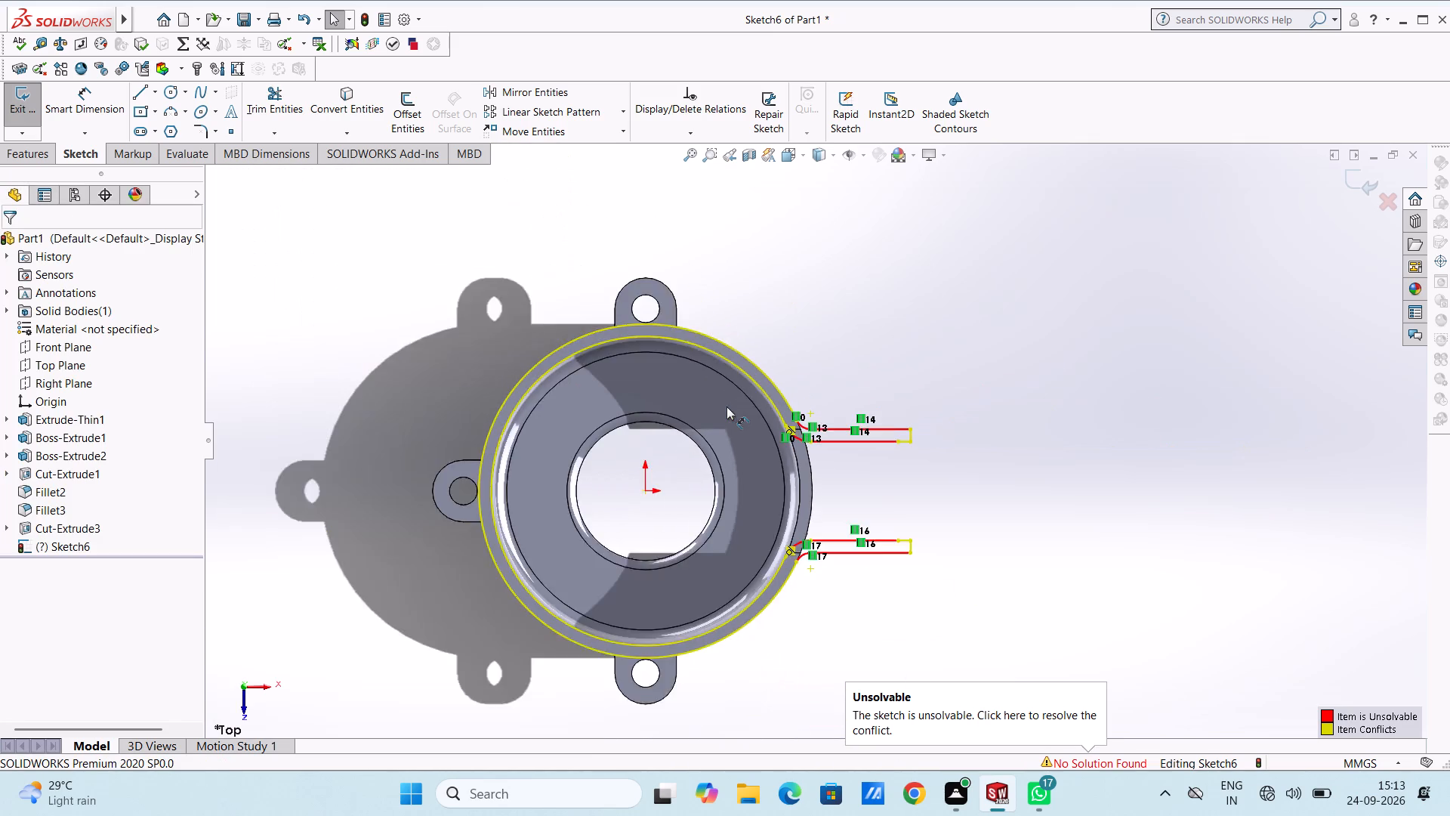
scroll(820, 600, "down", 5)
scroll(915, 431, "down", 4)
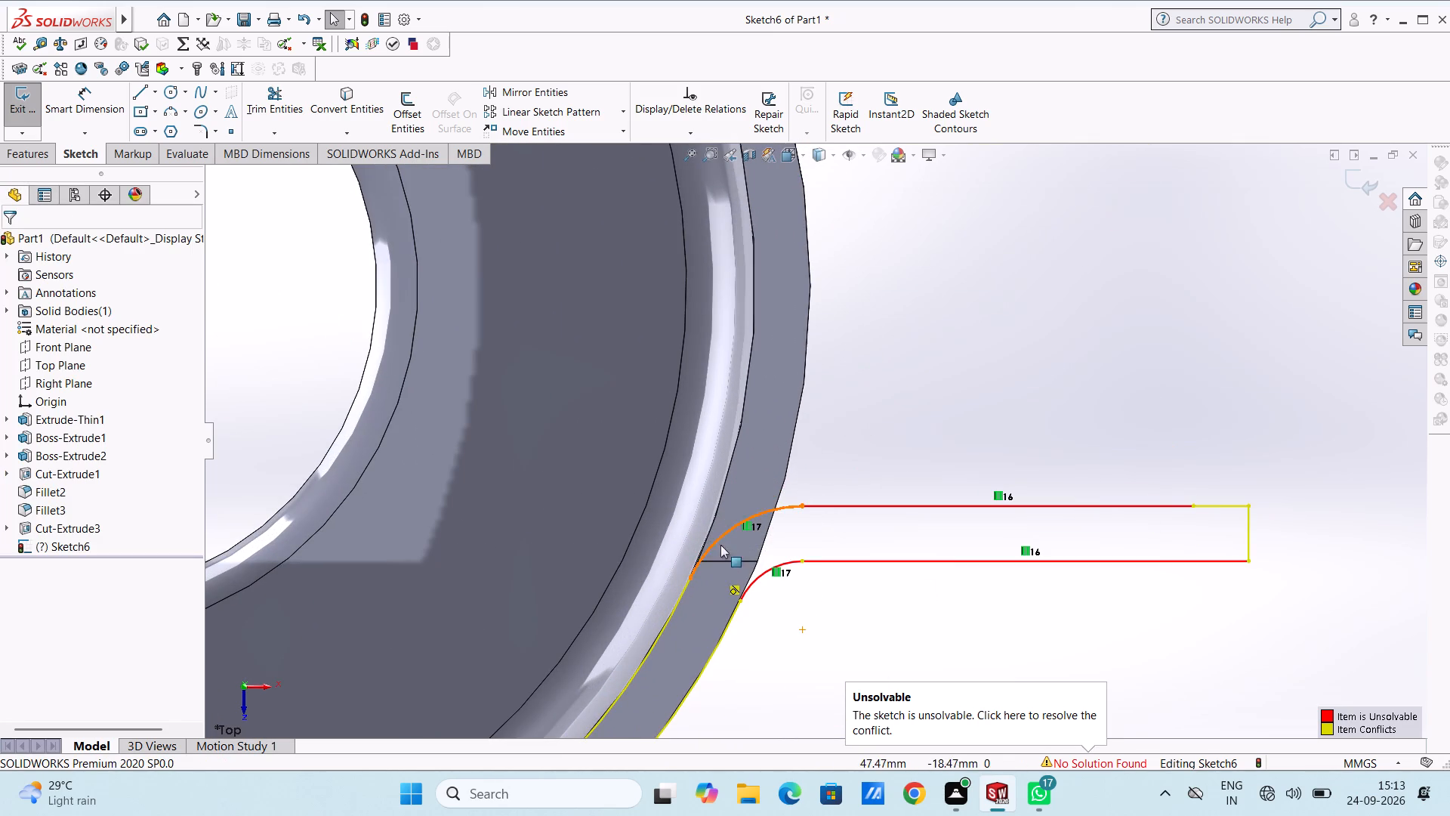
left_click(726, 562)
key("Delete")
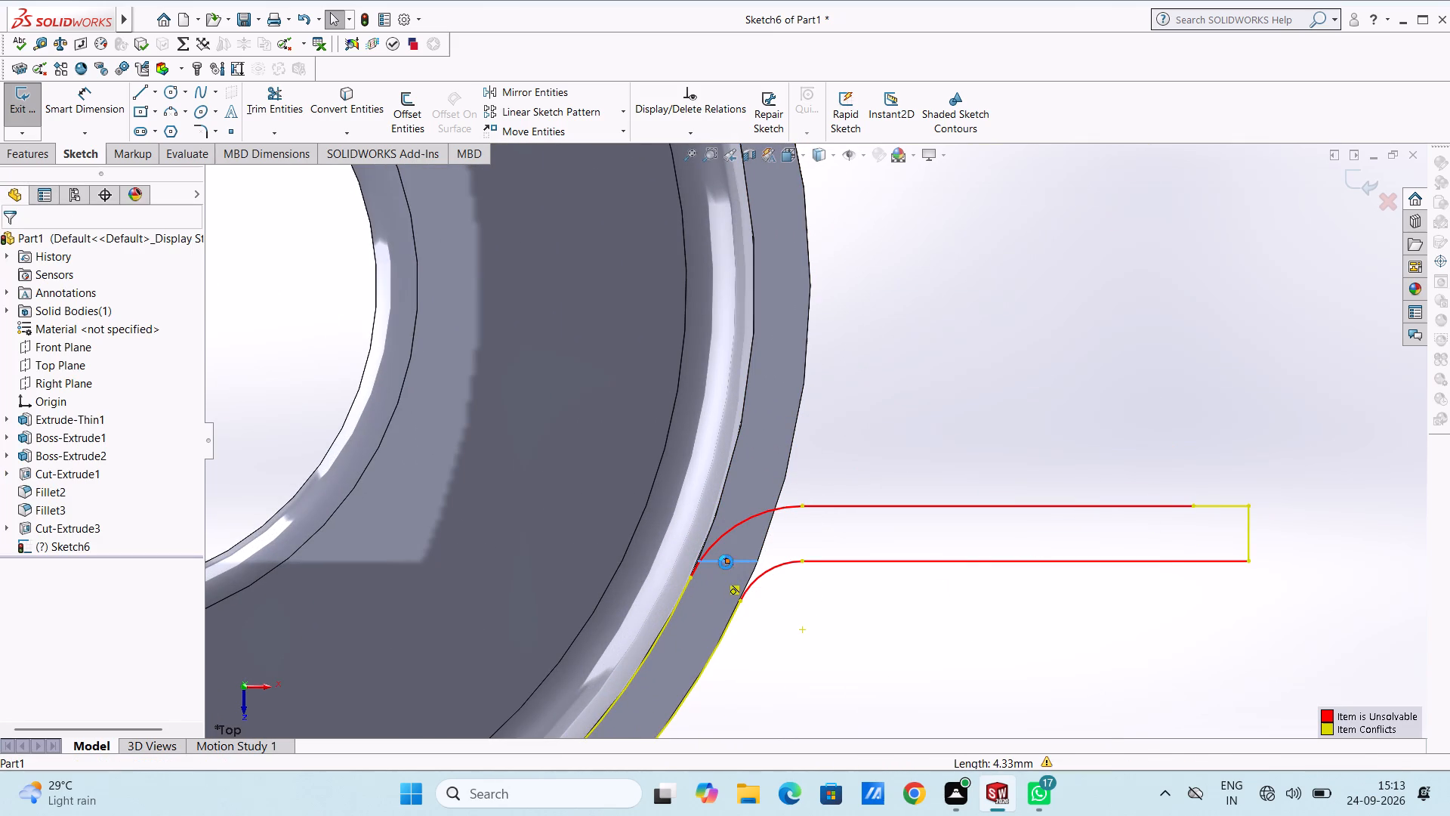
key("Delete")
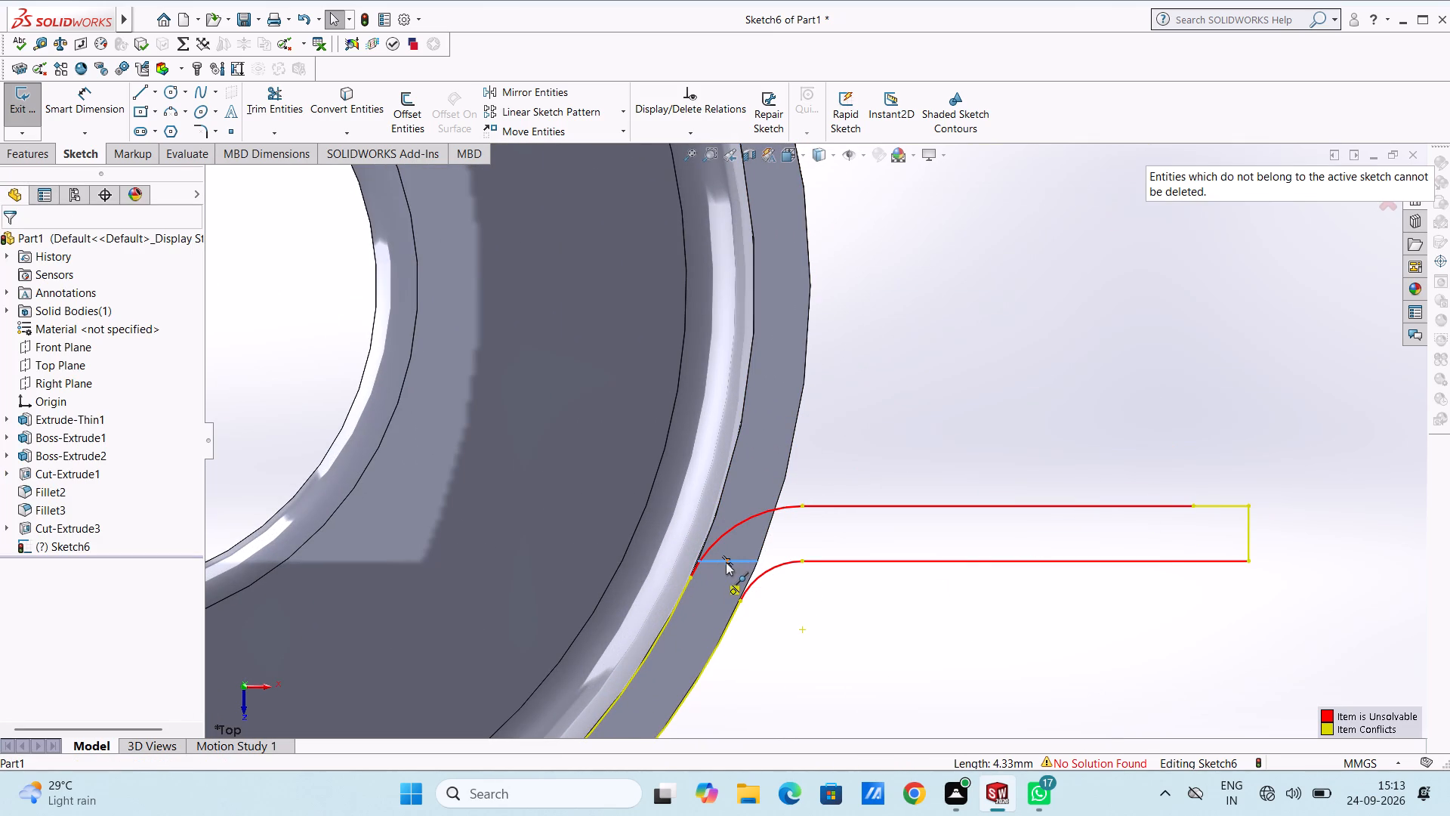
Undo the dimension deletions and the preceding arm-end edits, back to the sketch with both vertical lines joining the arms.
left_click(1026, 406)
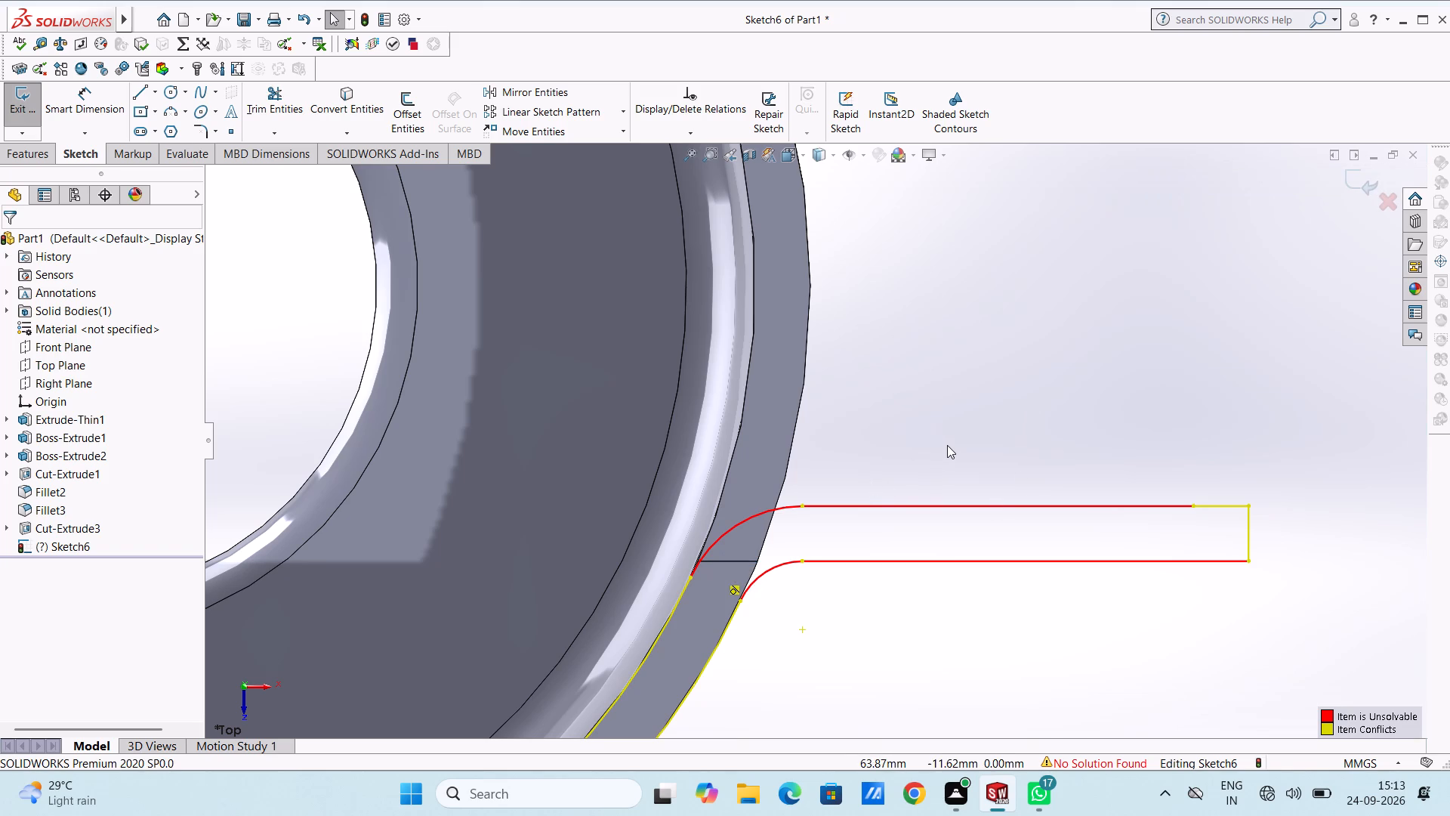
scroll(947, 445, "up", 9)
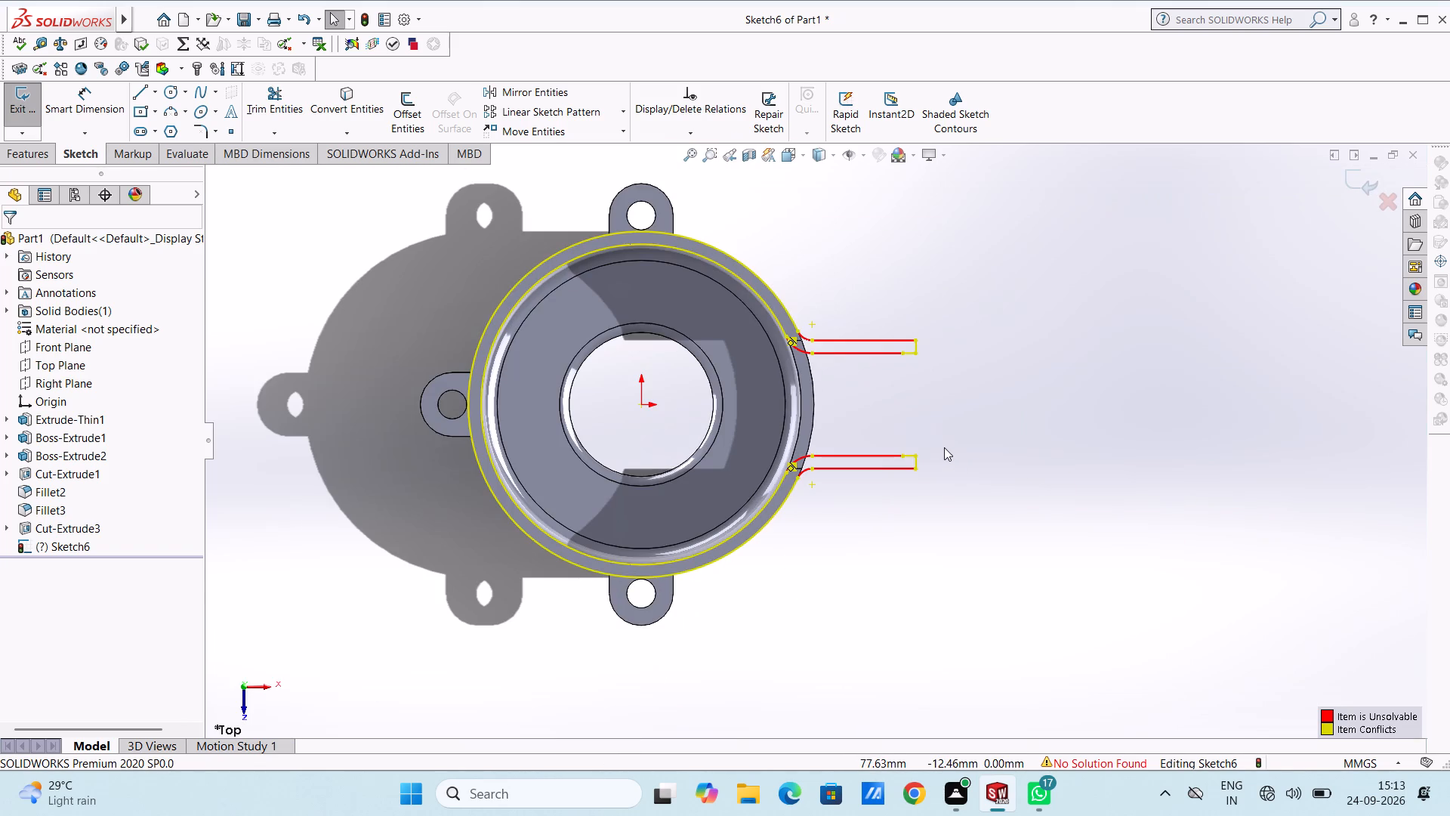
key("ctrl+z")
key("ctrl+z")
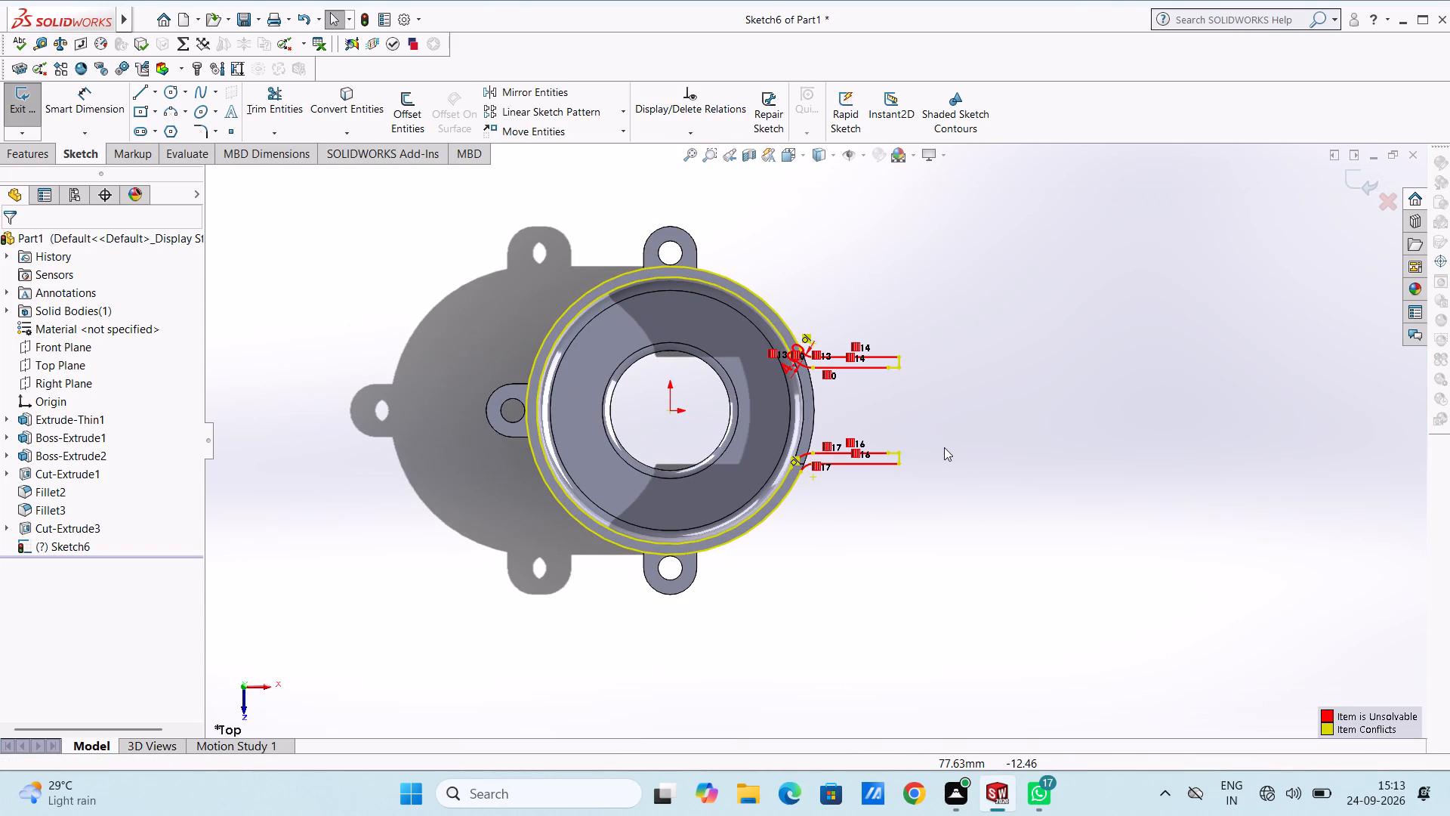
key("ctrl+z")
key("ctrl+z")
key("ctrl+z")
key("ctrl+z")
key("ctrl+z")
key("ctrl+z")
key("ctrl+z")
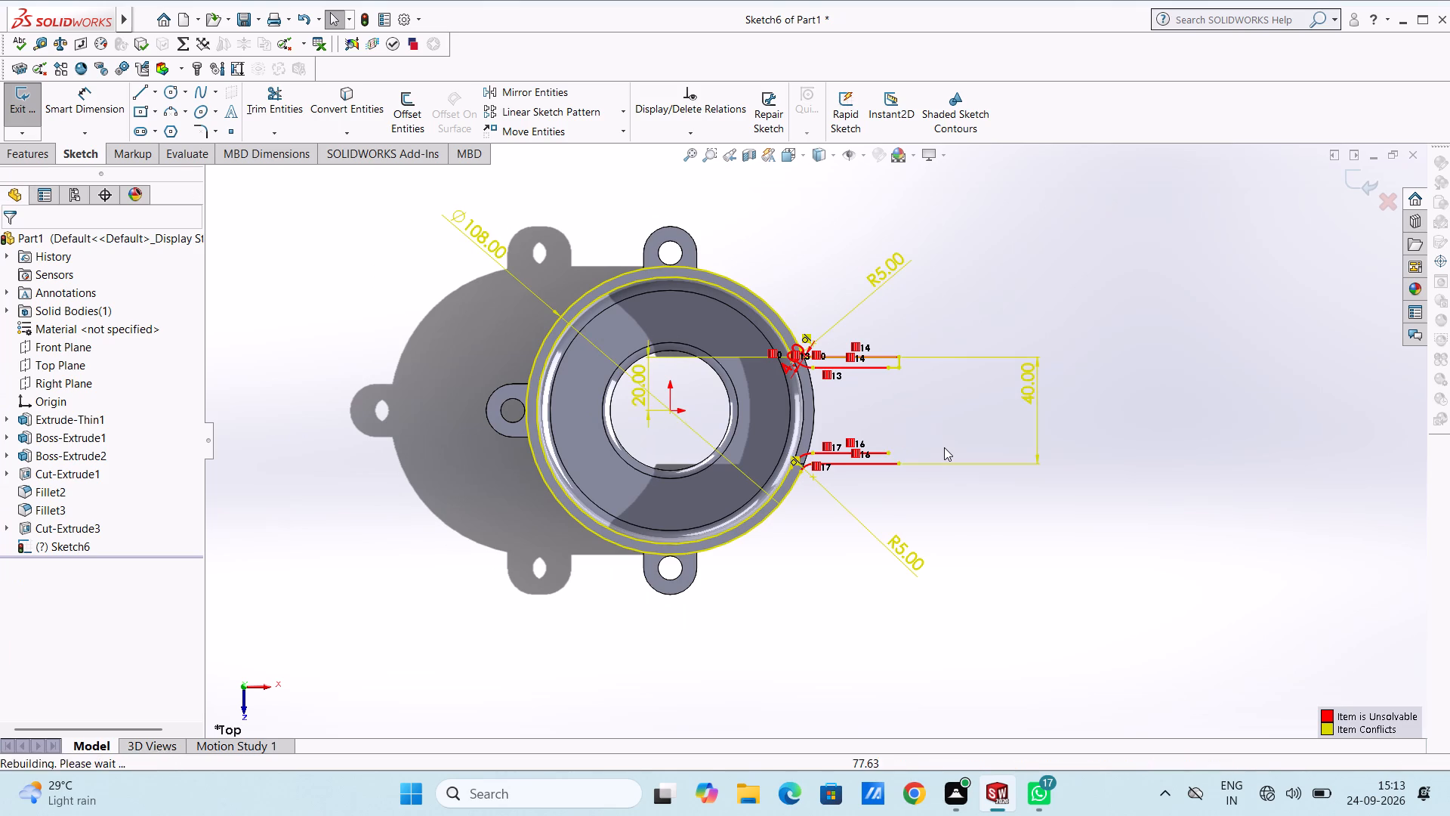
key("ctrl+z")
key("ctrl+z")
key("ctrl+z")
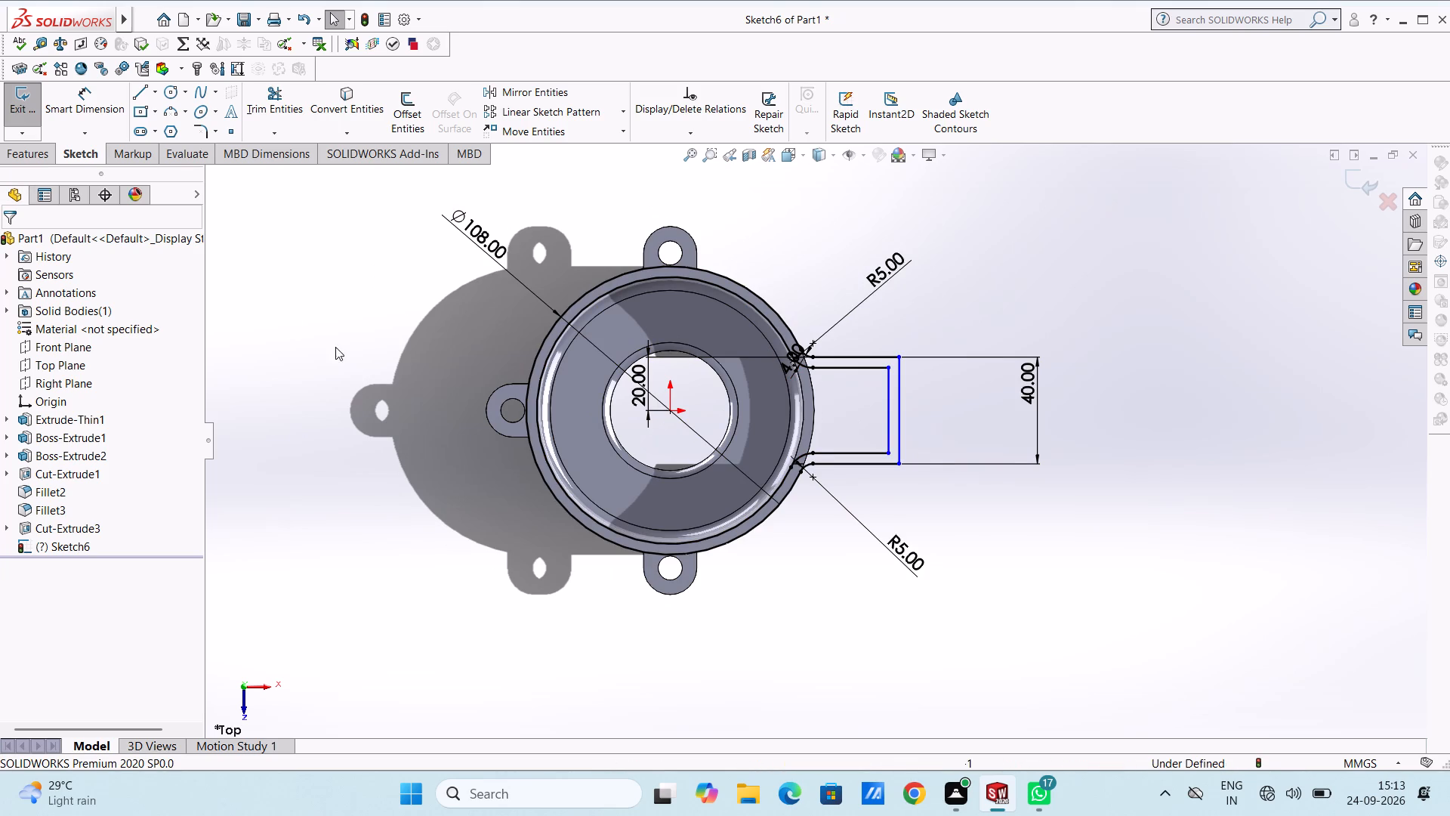
Trim away the inner vertical line that joins the inner edges of the two arms.
left_click(264, 103)
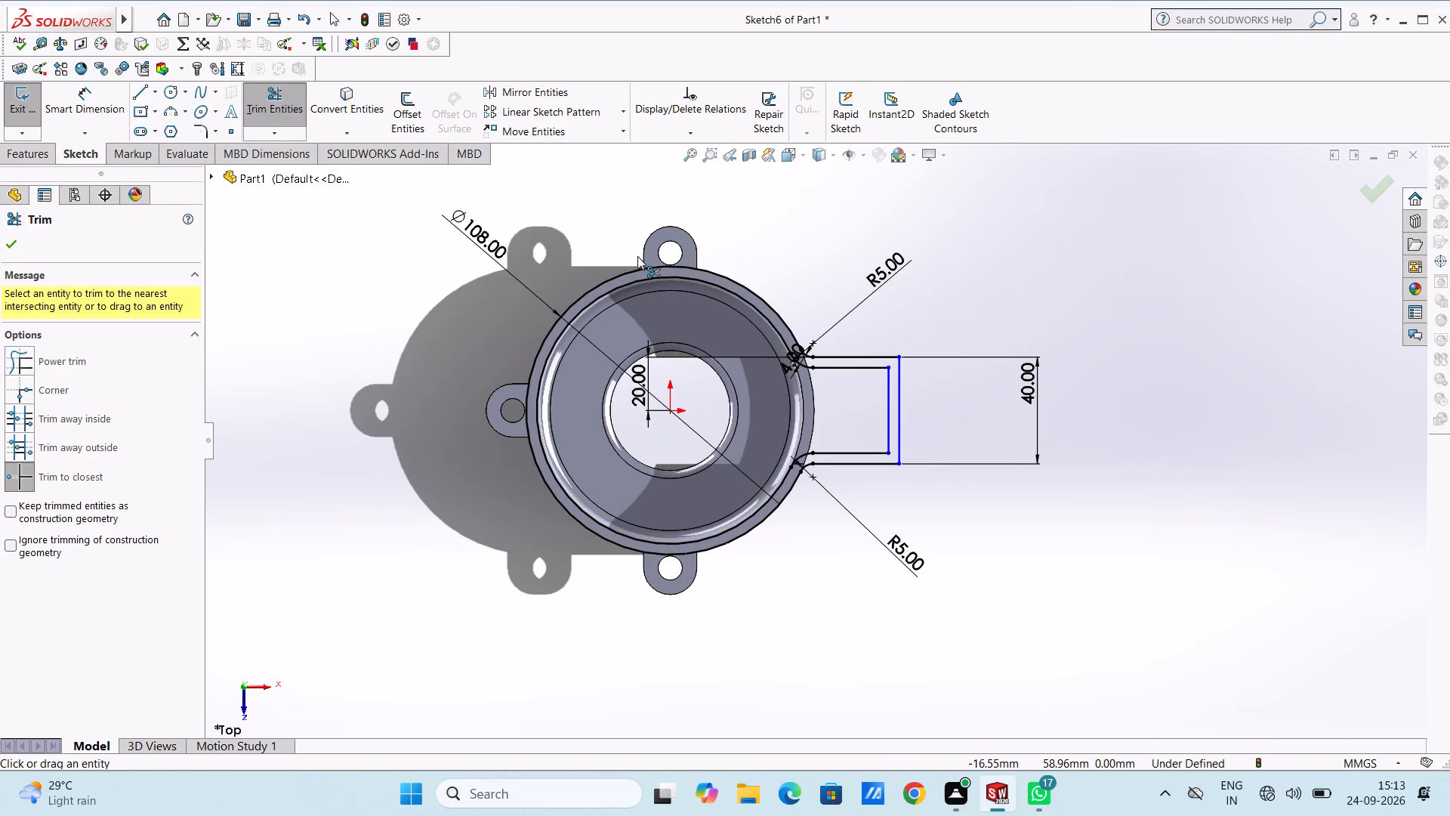
left_click(887, 411)
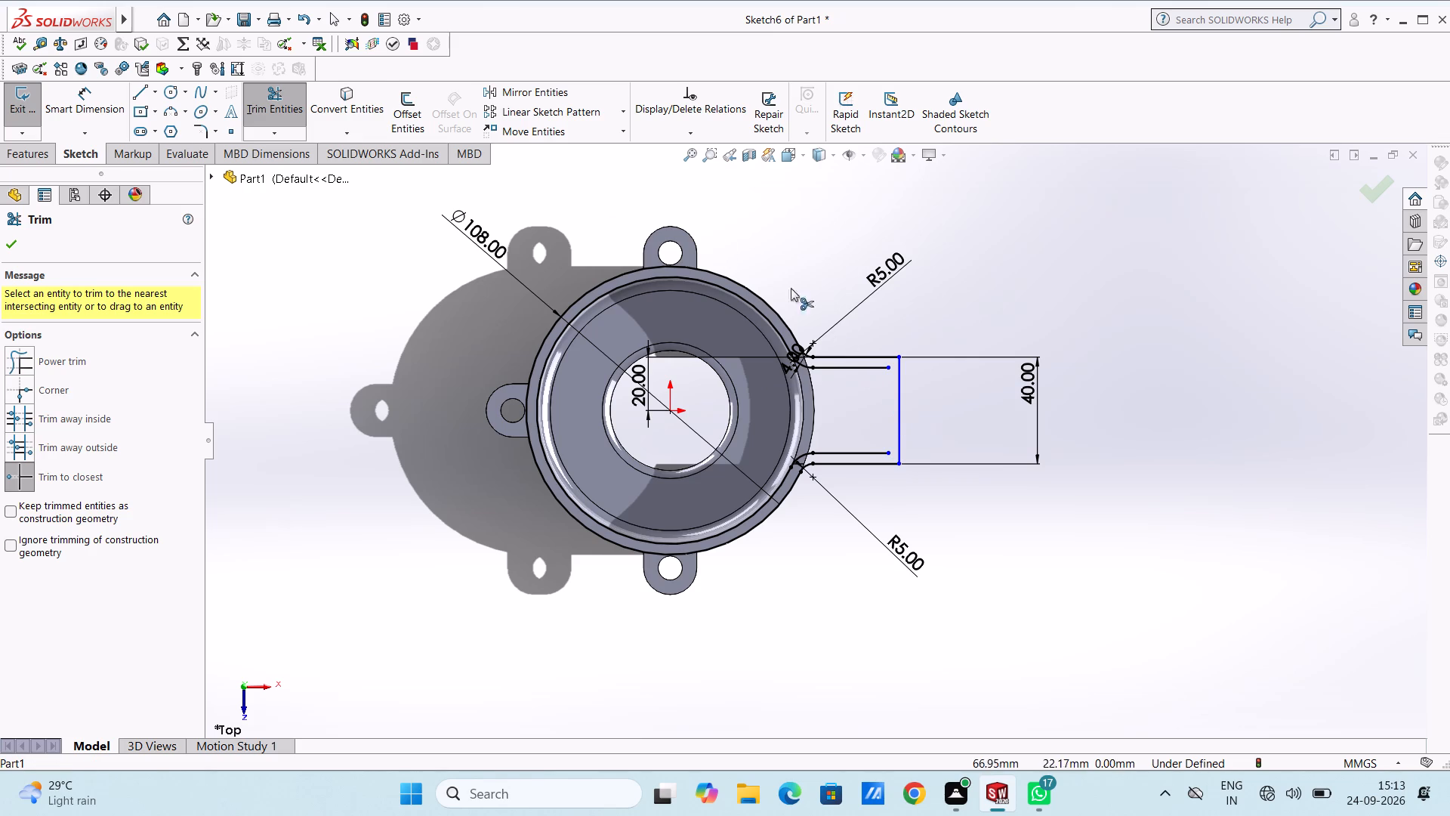
left_click(292, 100)
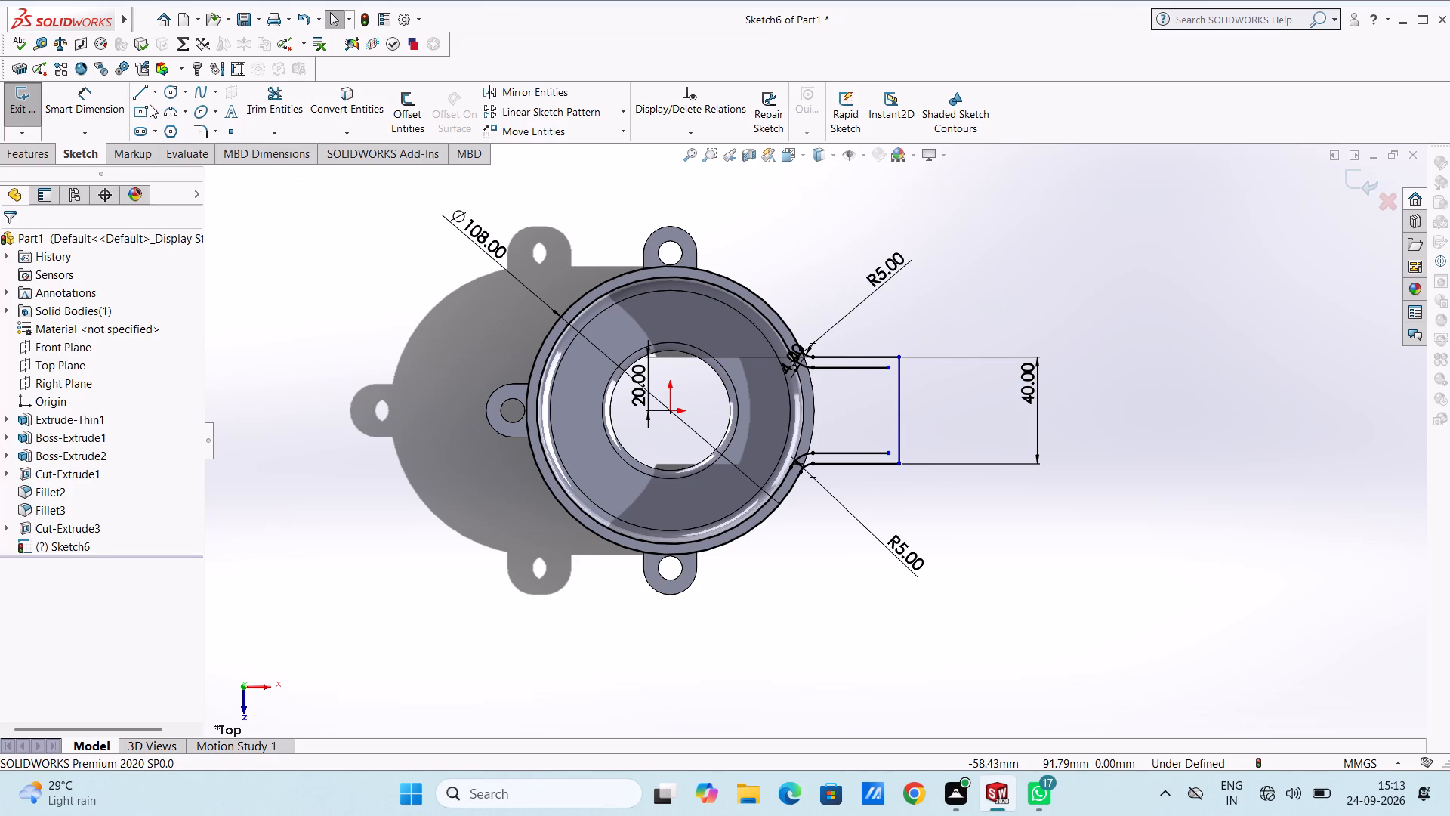
Draw 4 mm horizontal lines extending both arms' inner edges to the outer vertical line, joined by a 32 mm vertical line.
left_click(142, 97)
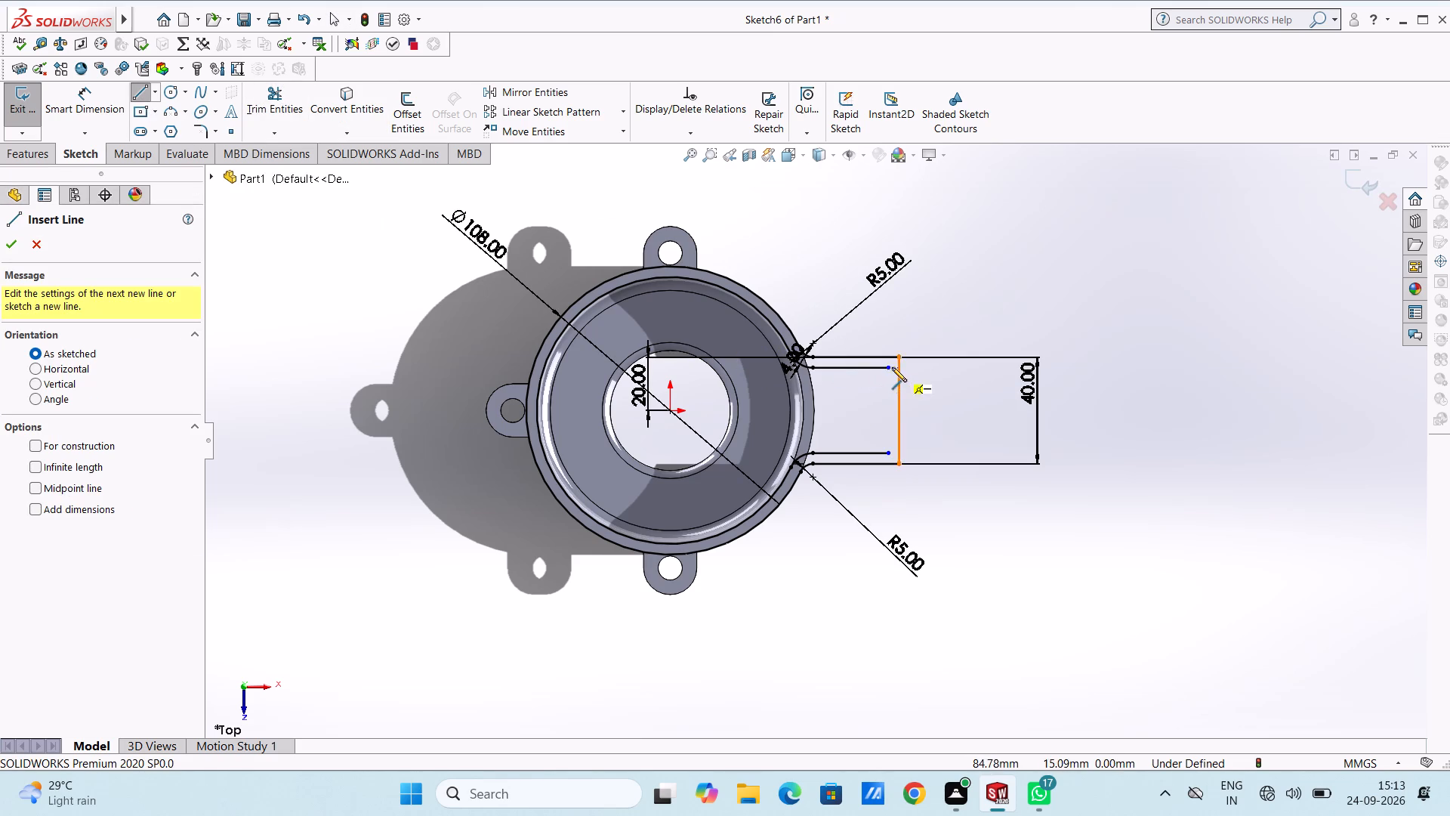
left_click(888, 366)
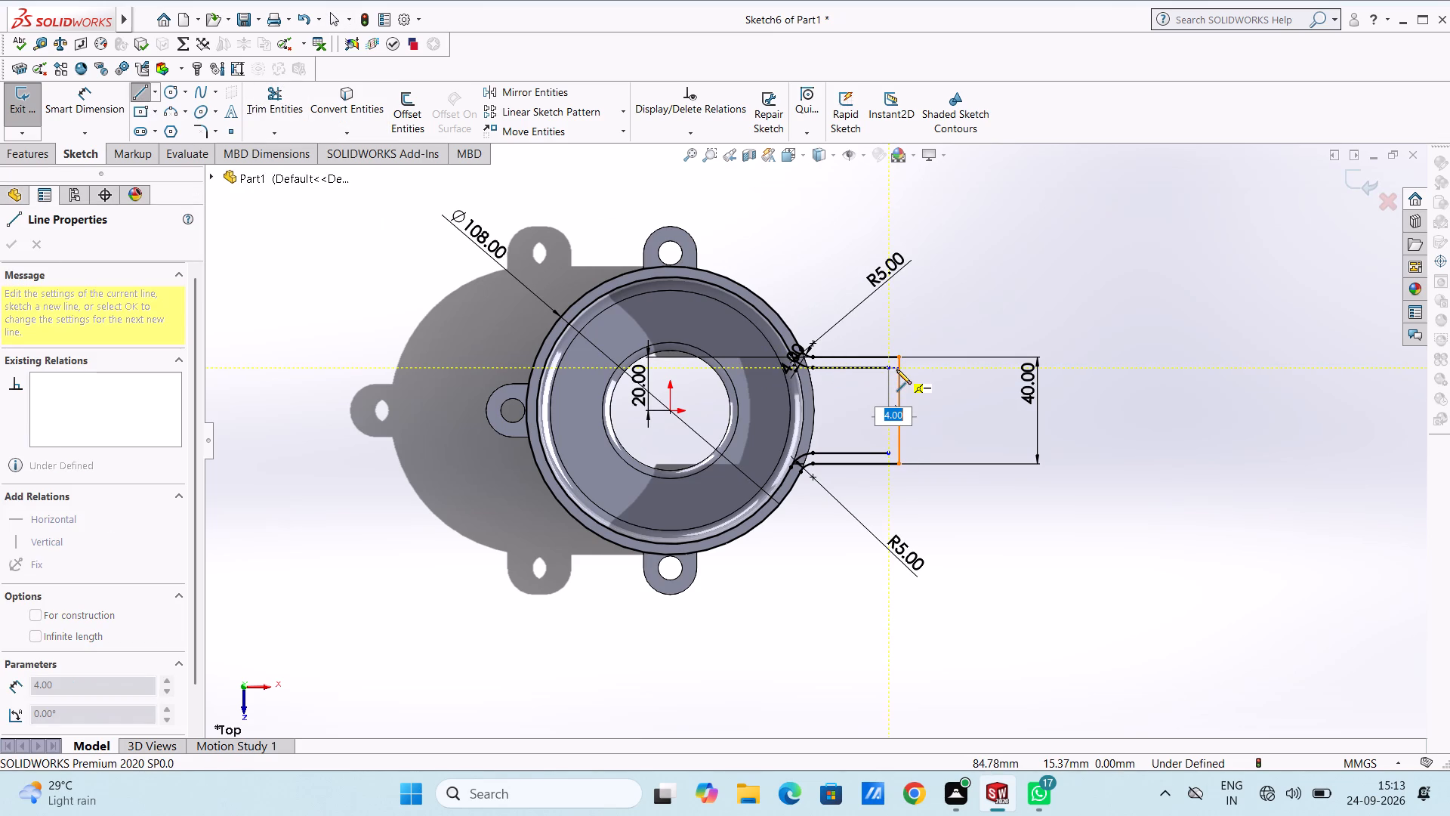
left_click(897, 369)
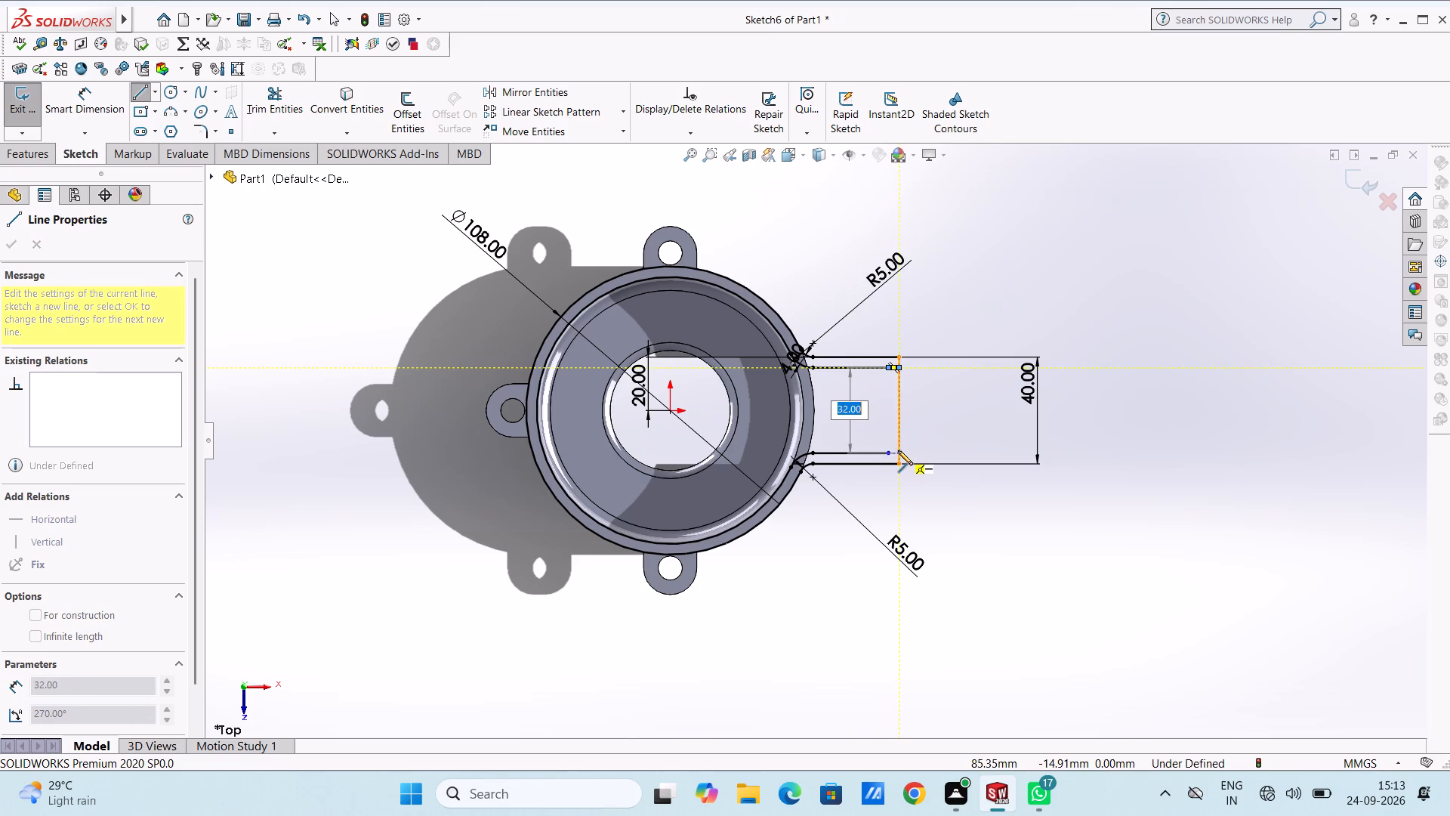
left_click(898, 450)
left_click(887, 453)
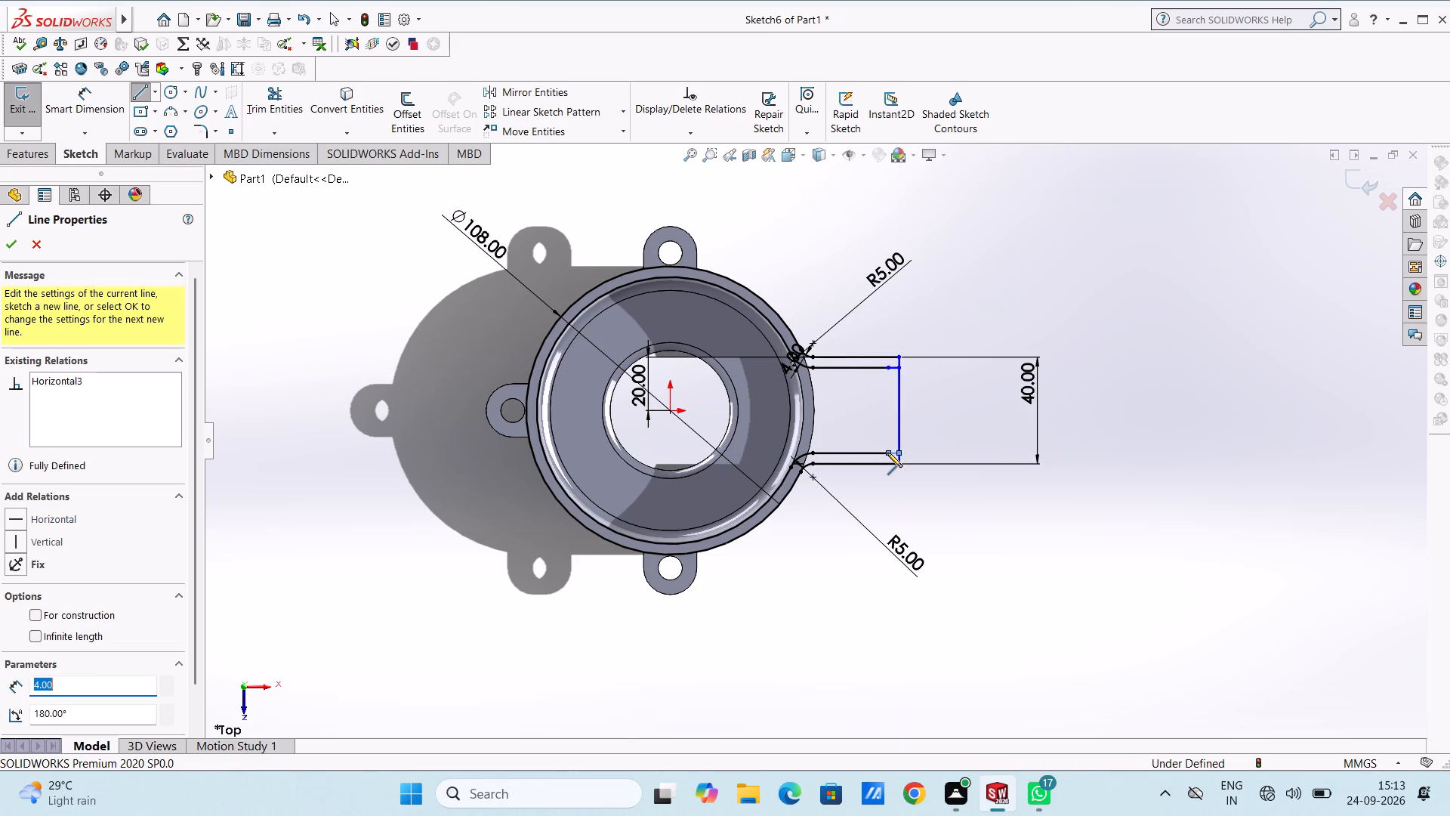
key("Escape")
key("Escape")
key("Escape")
Trim the overlapping vertical lines between the two arms, leaving only a short end line closing each arm.
left_click(272, 92)
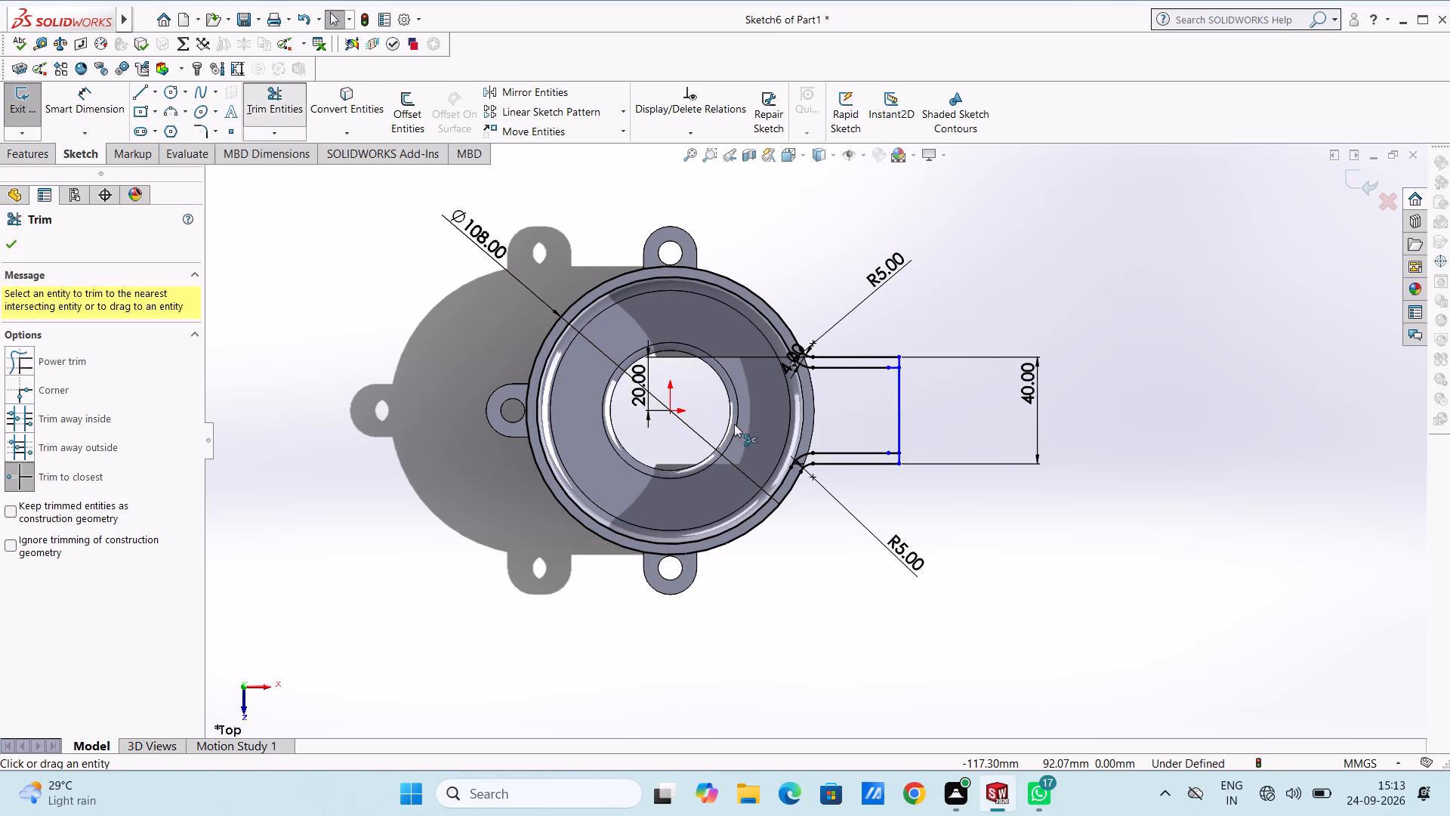
left_click(899, 413)
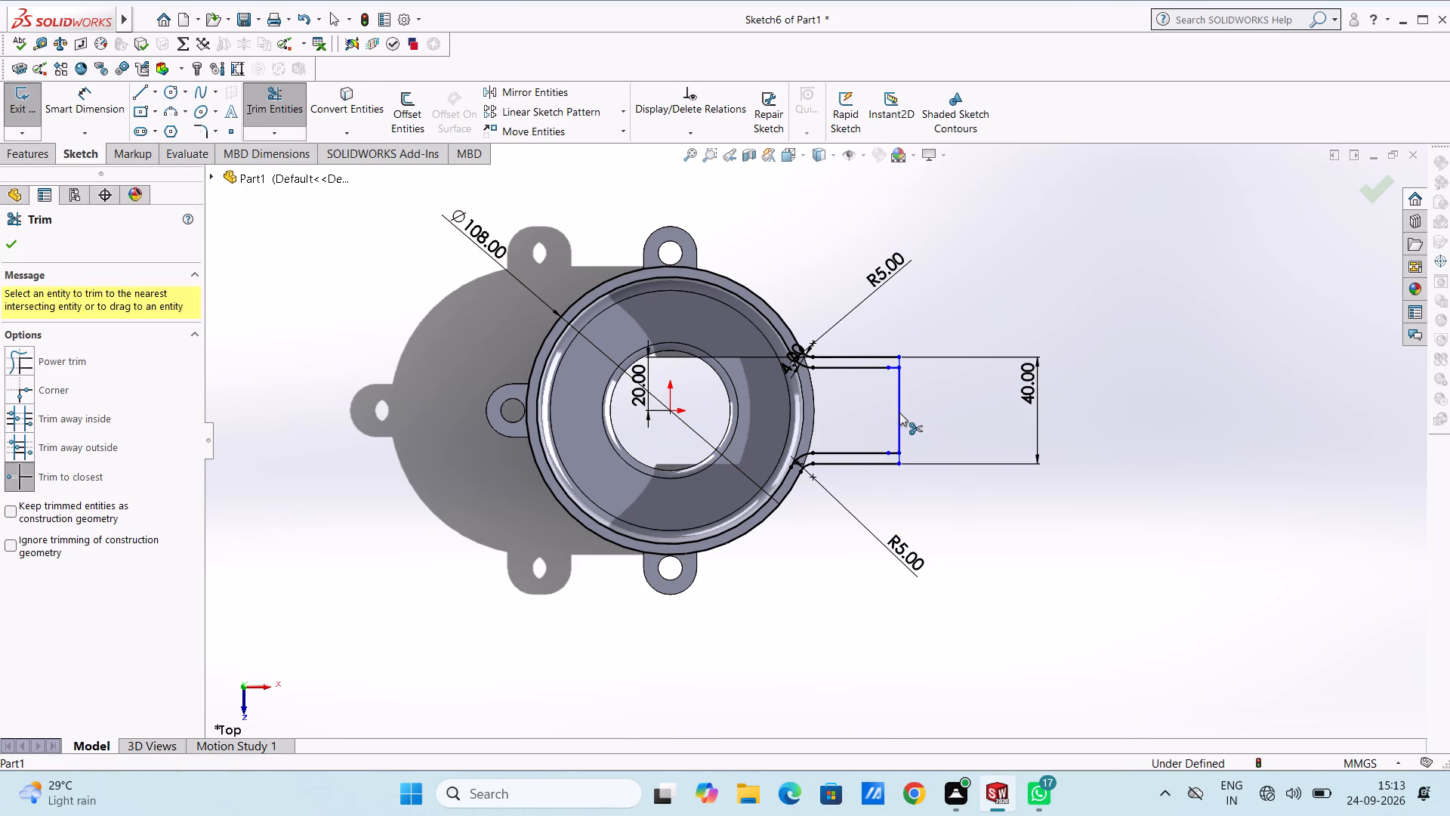
left_click(899, 413)
left_click(899, 413)
key("Escape")
key("Escape")
key("Escape")
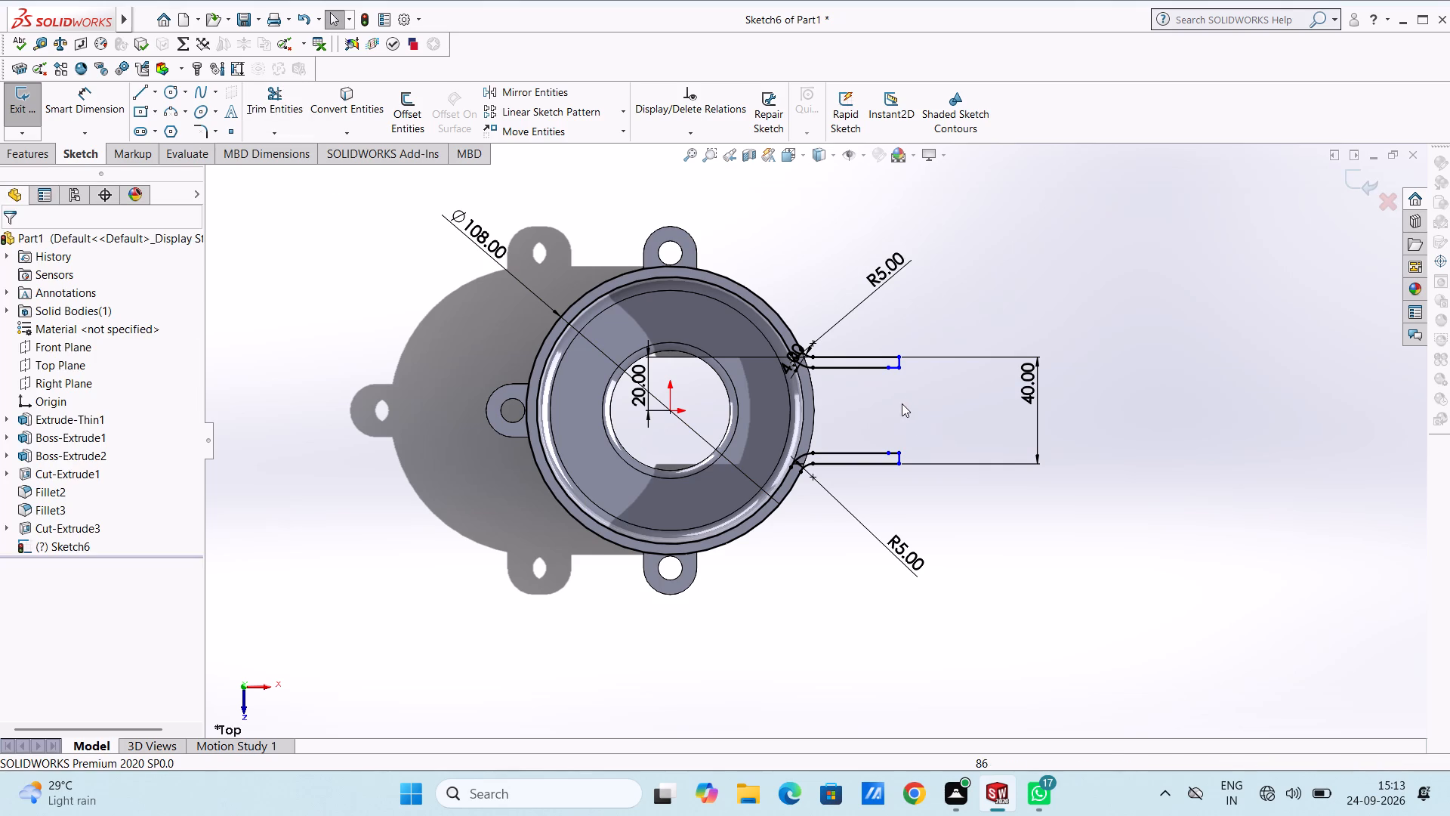
key("Escape")
Extrude the ring-and-arms profile 30 mm blind in the reversed direction, down along the cup wall, merging the result.
scroll(940, 383, "down", 3)
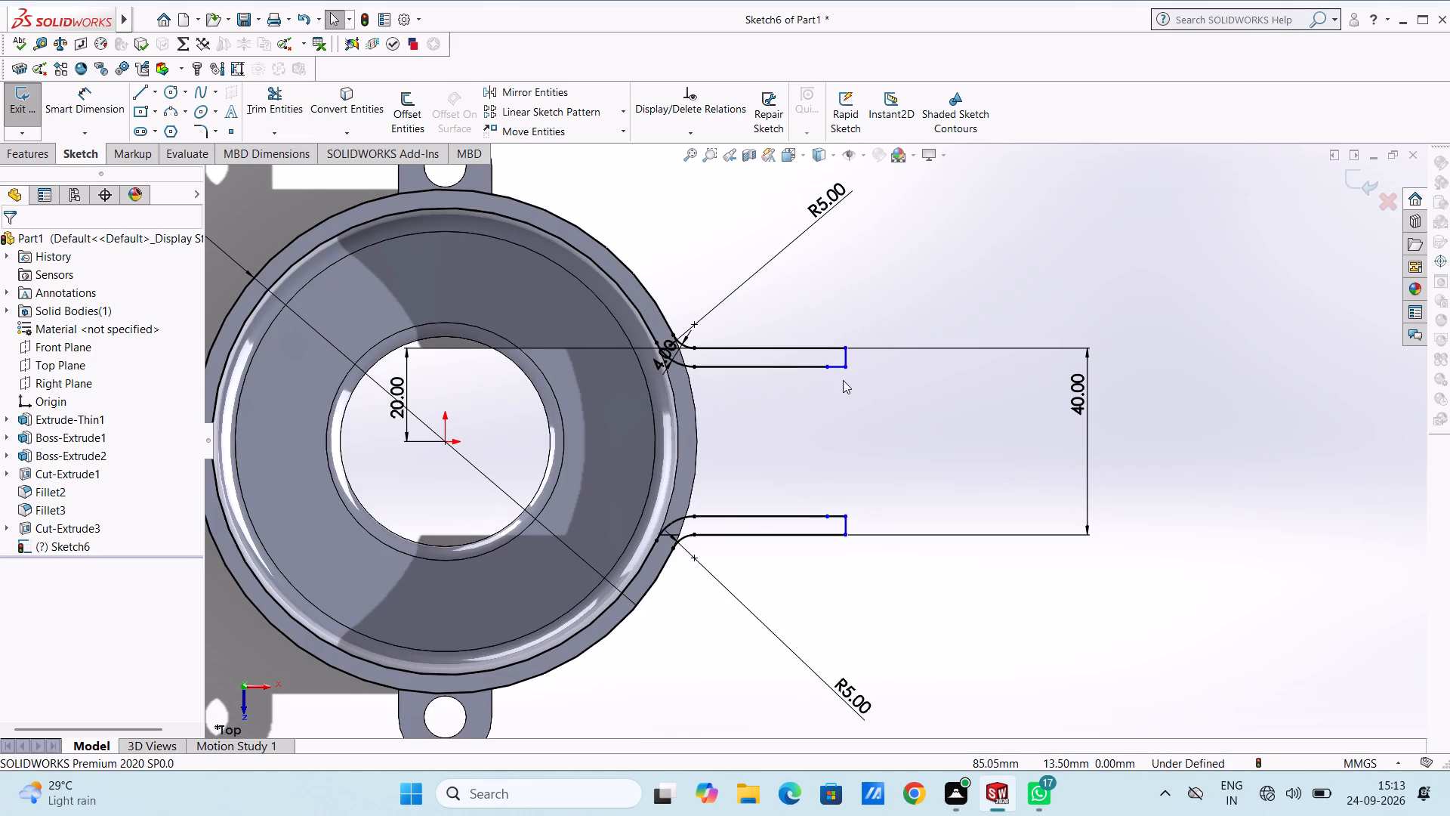
scroll(843, 389, "down", 2)
scroll(843, 390, "up", 6)
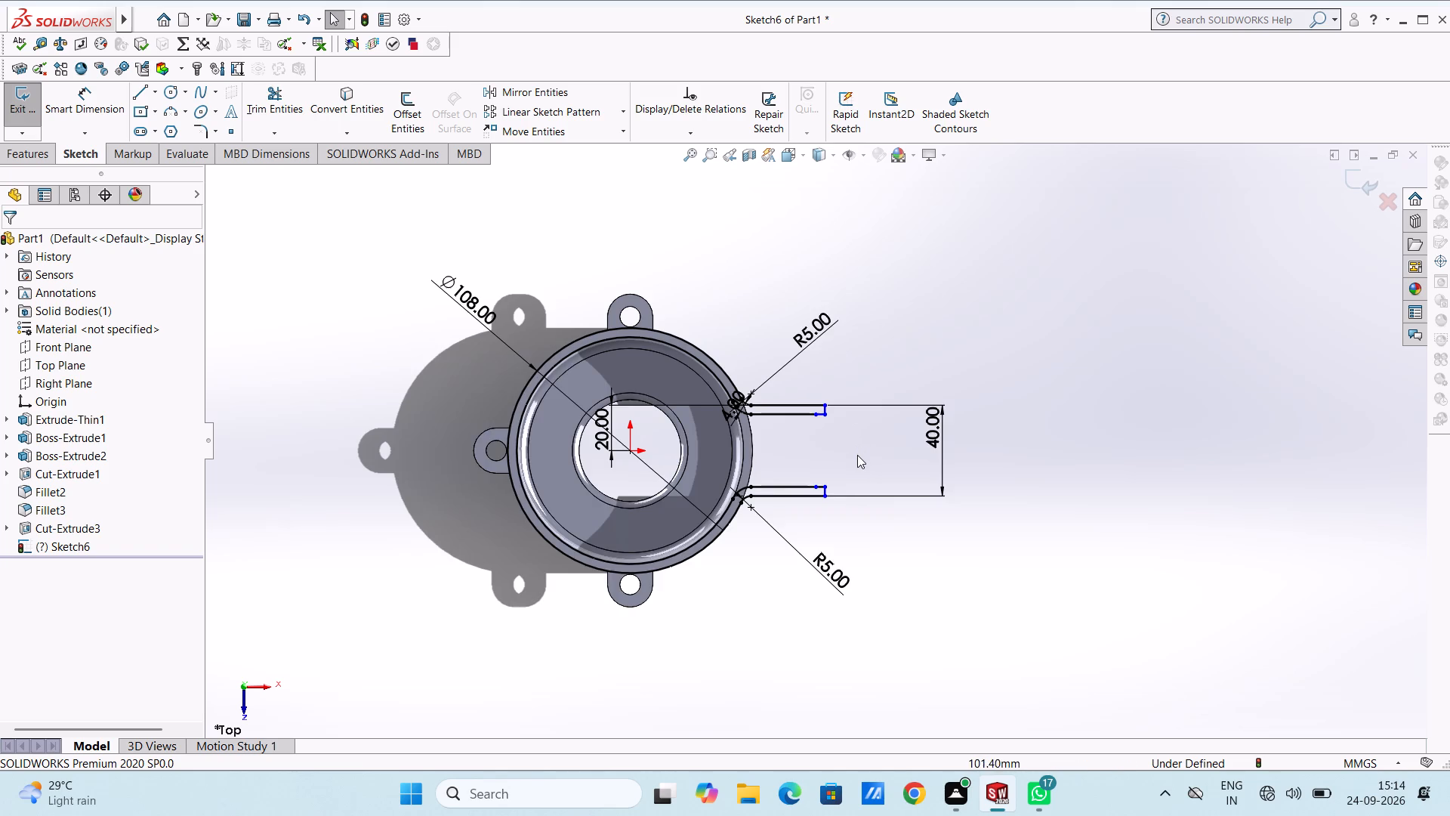
scroll(857, 455, "down", 1)
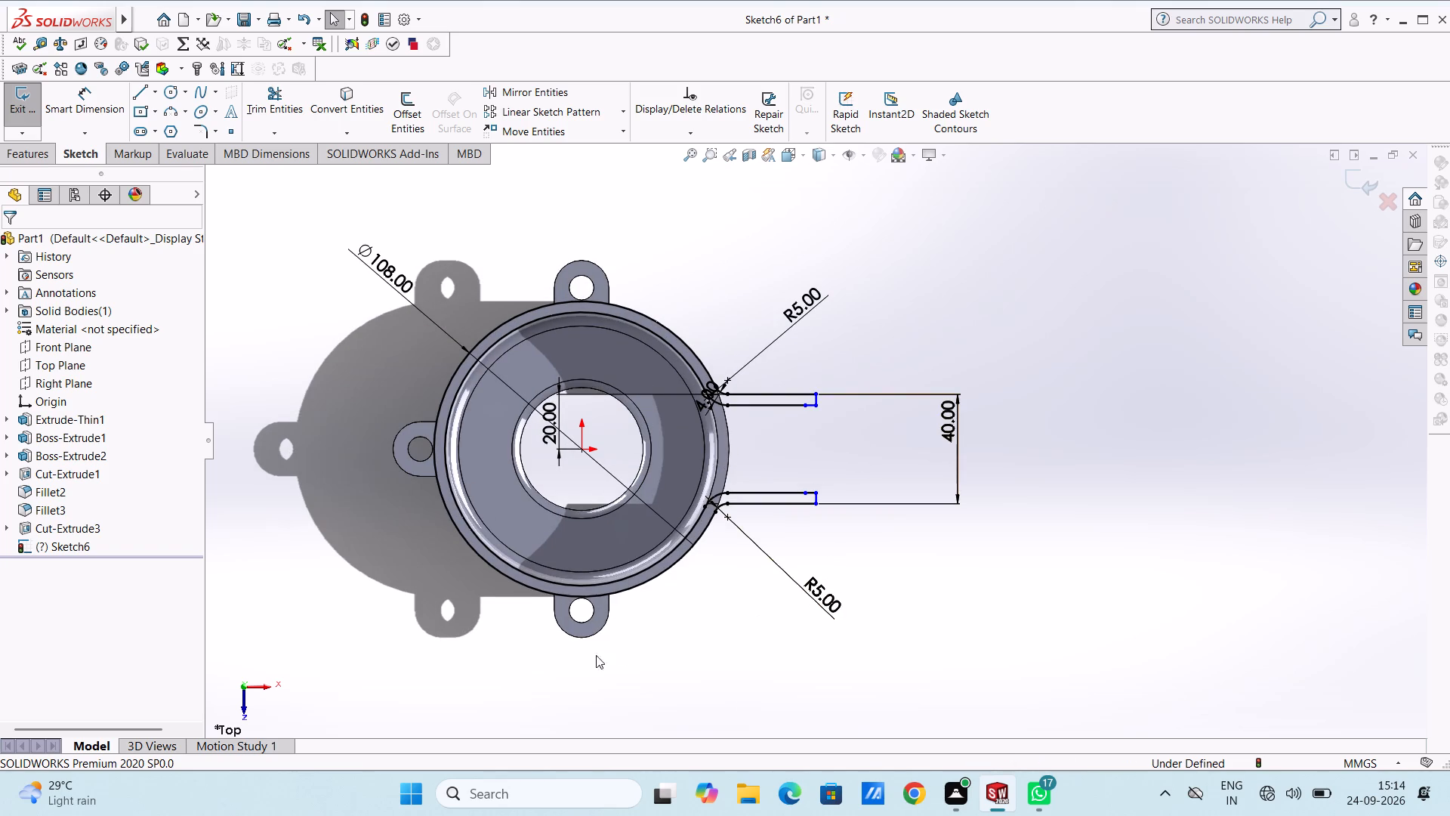
middle_click_drag(668, 641, 656, 456)
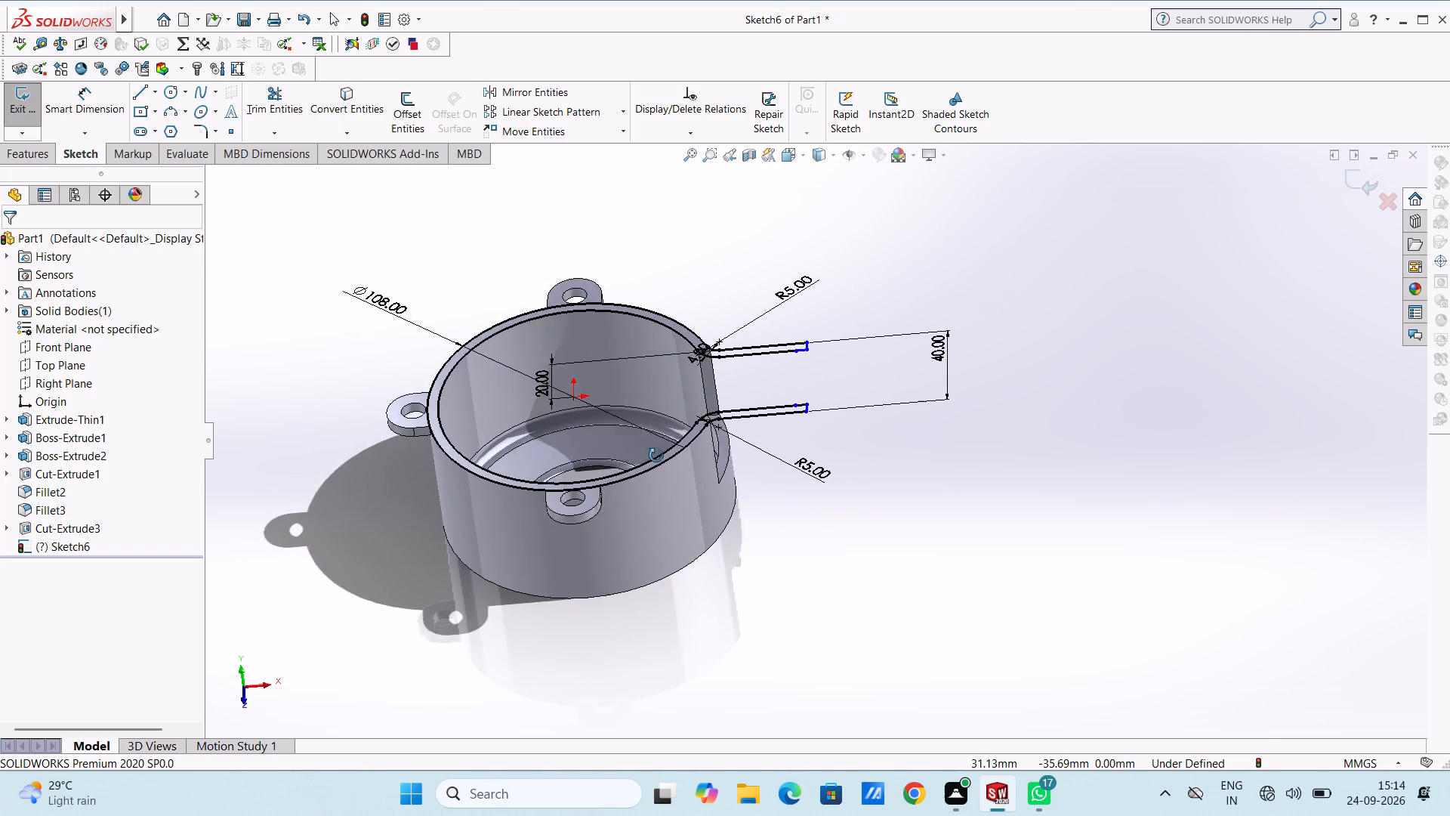
middle_click_drag(656, 456, 650, 459)
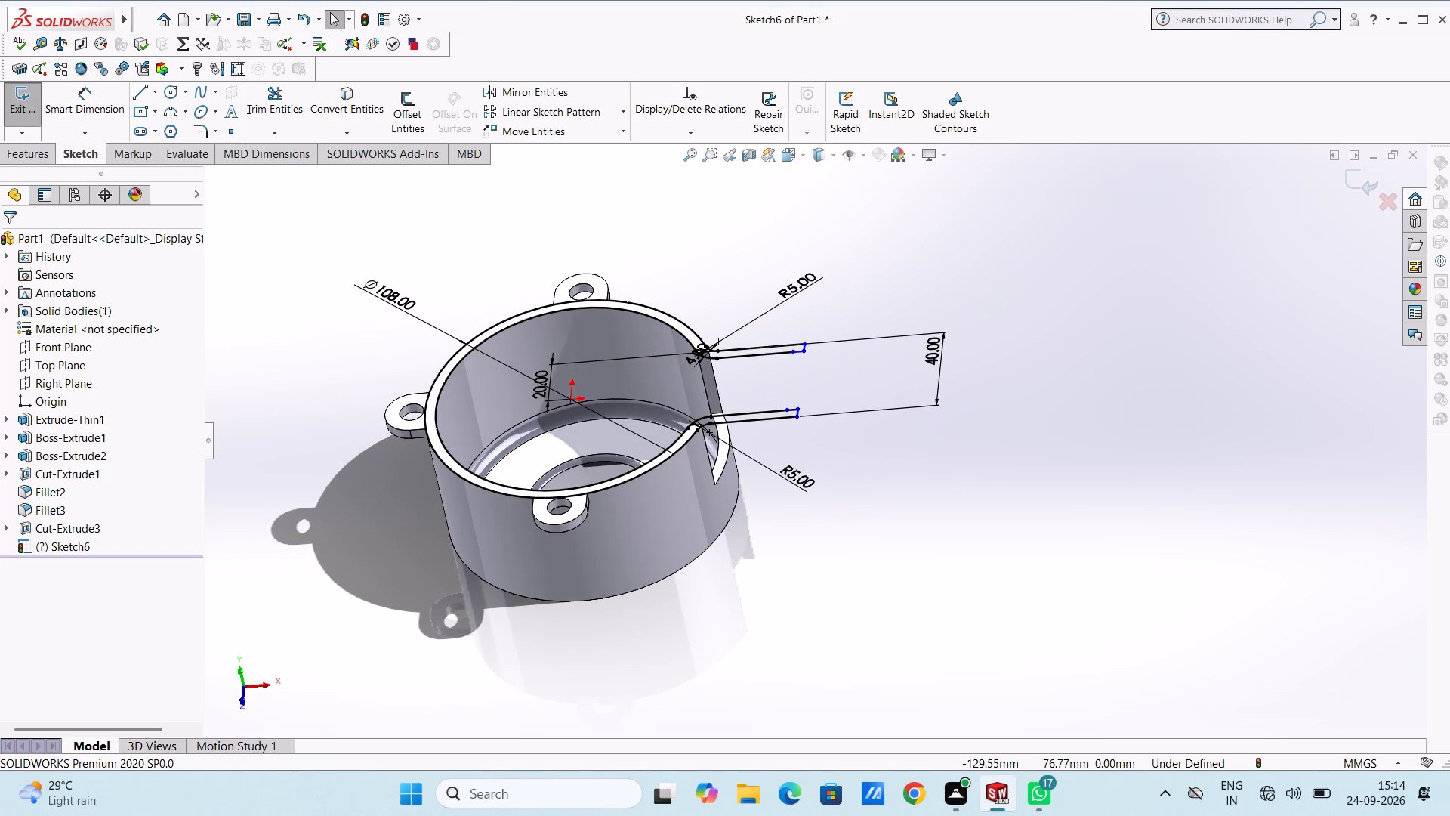
left_click(34, 156)
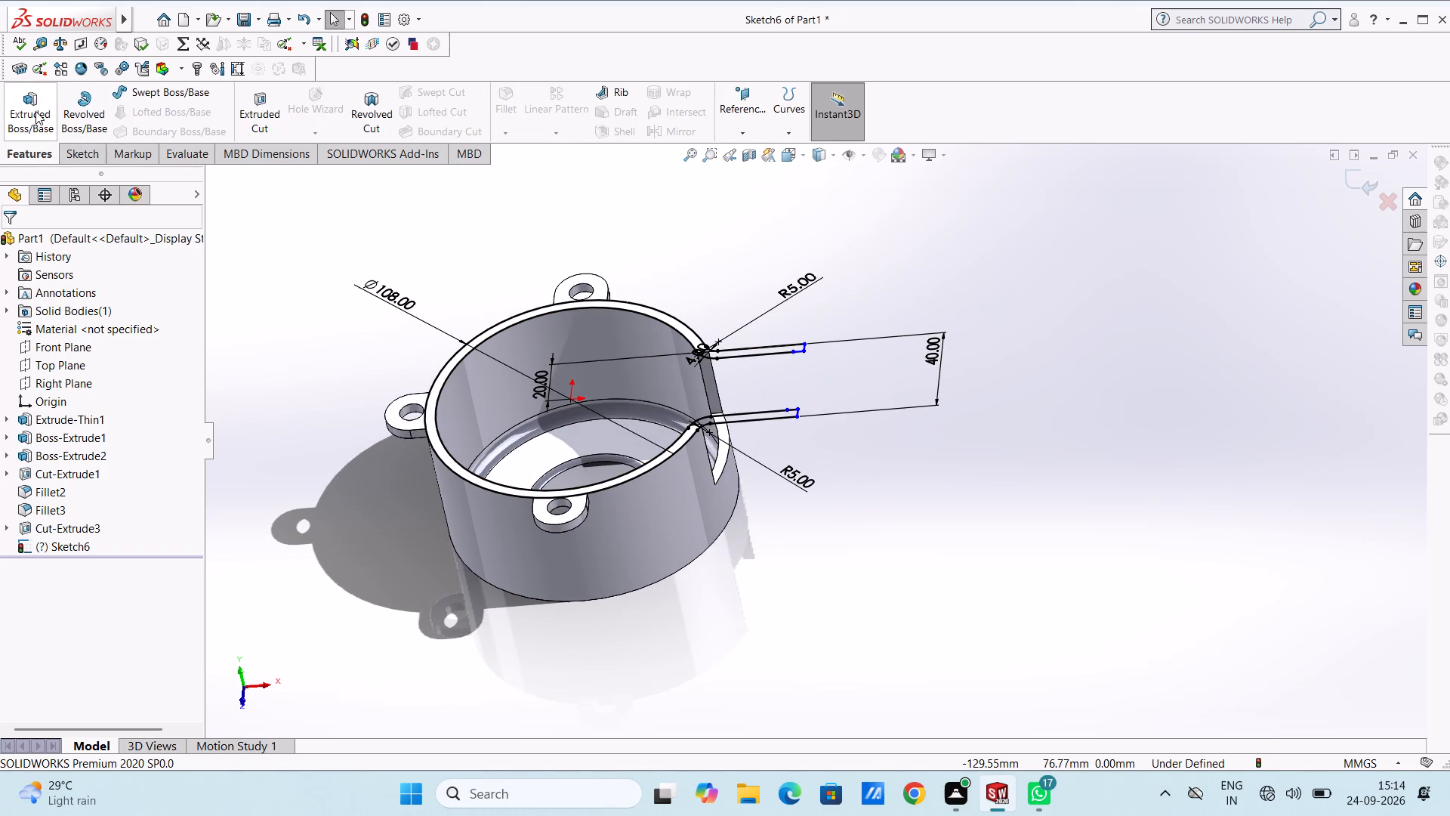
left_click(32, 110)
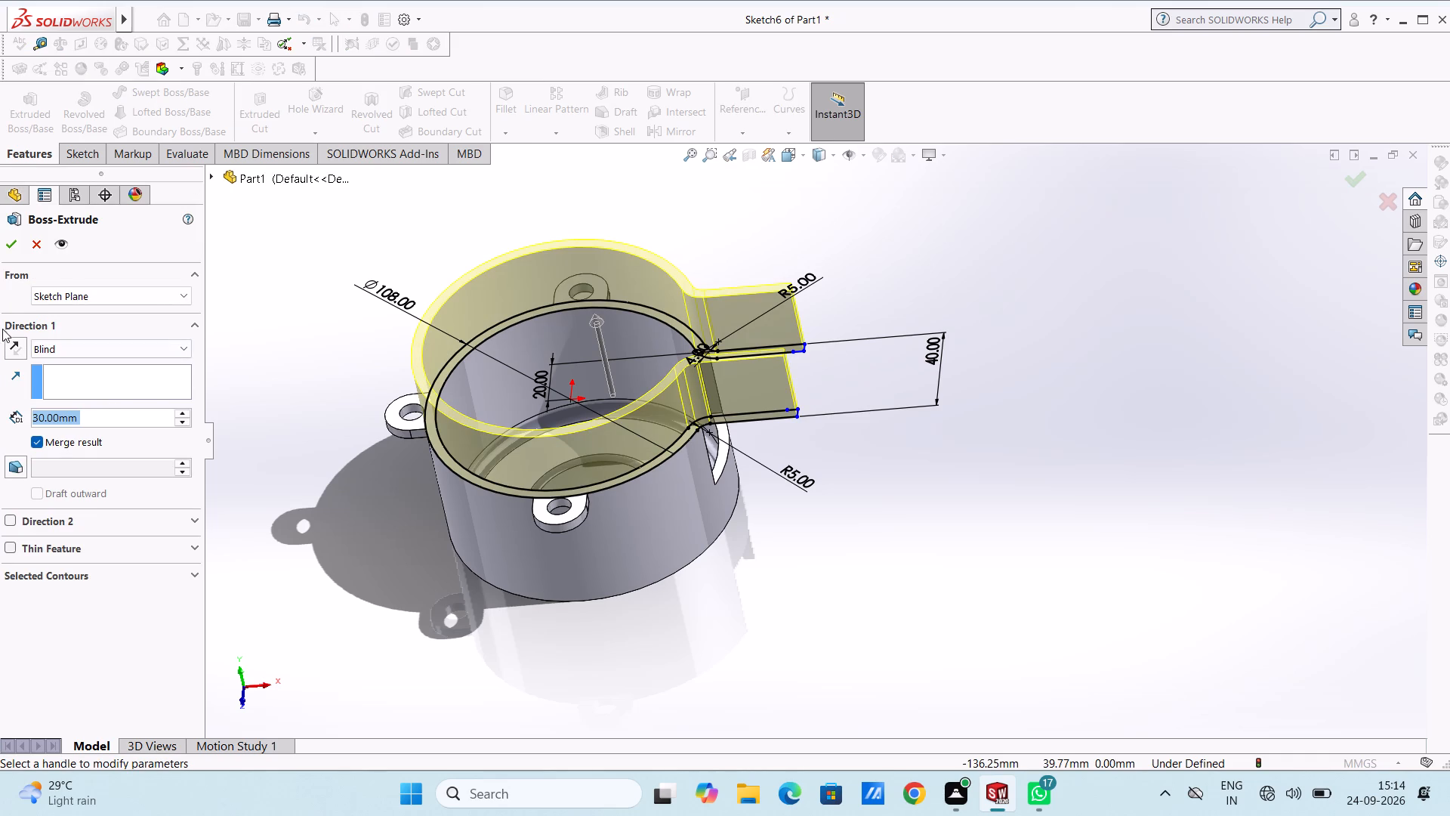
left_click(19, 345)
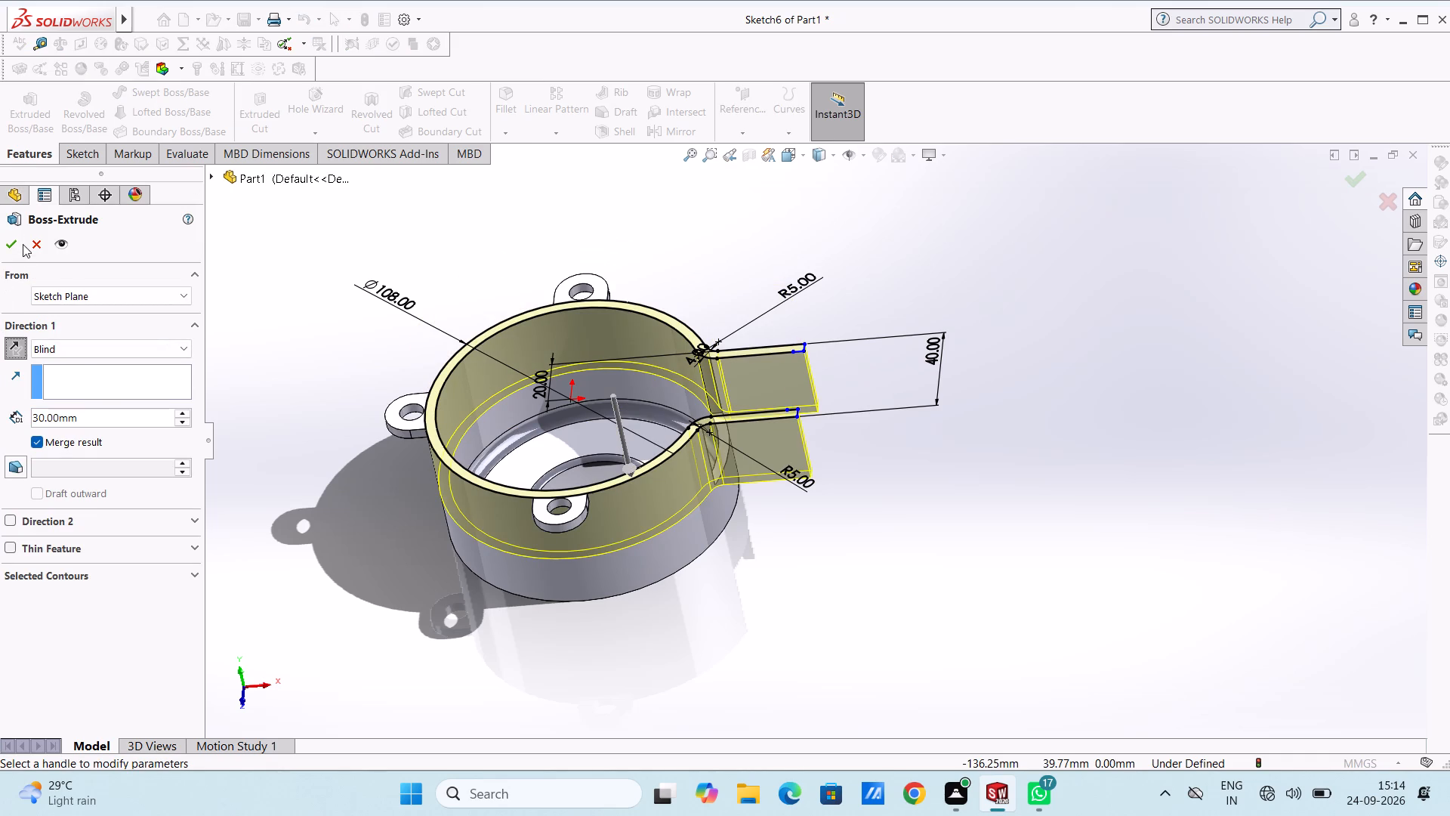
left_click(12, 246)
Examine the extruded arms and cup from an oblique angle and from the top.
left_click(326, 287)
middle_click_drag(405, 273, 372, 448)
middle_click_drag(372, 448, 384, 459)
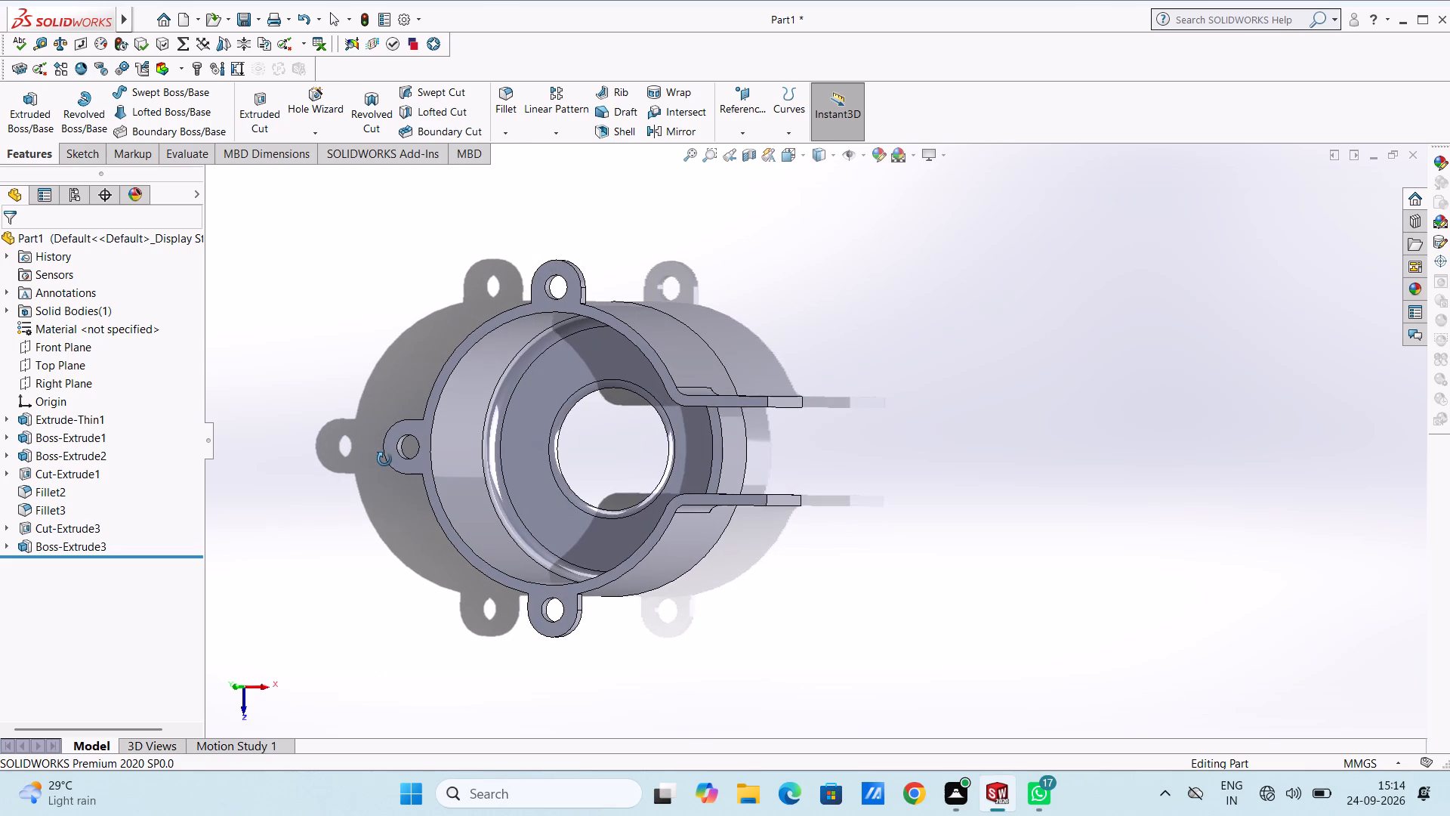
middle_click_drag(384, 459, 384, 461)
middle_click_drag(384, 462, 391, 468)
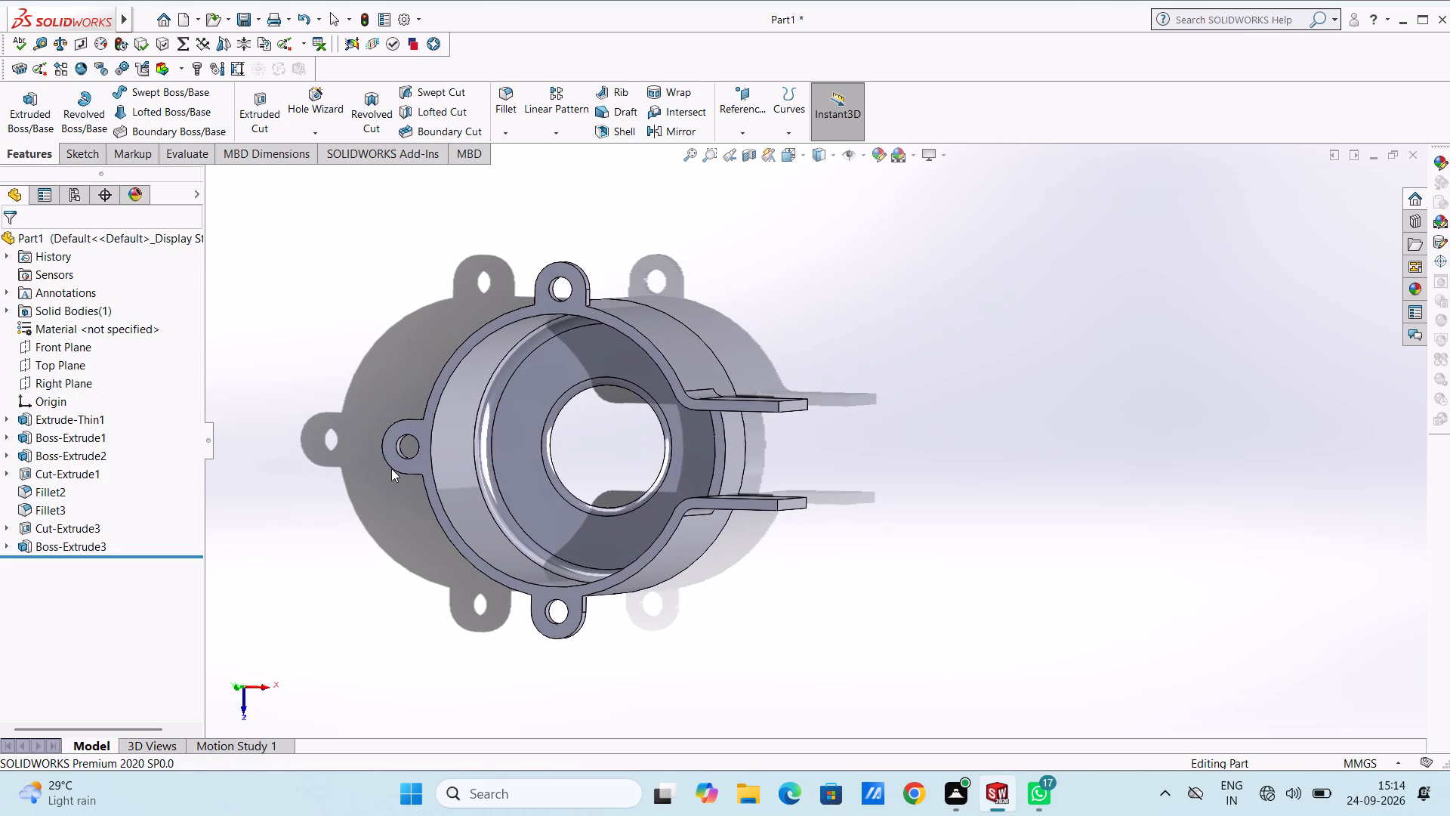
key("ctrl+5")
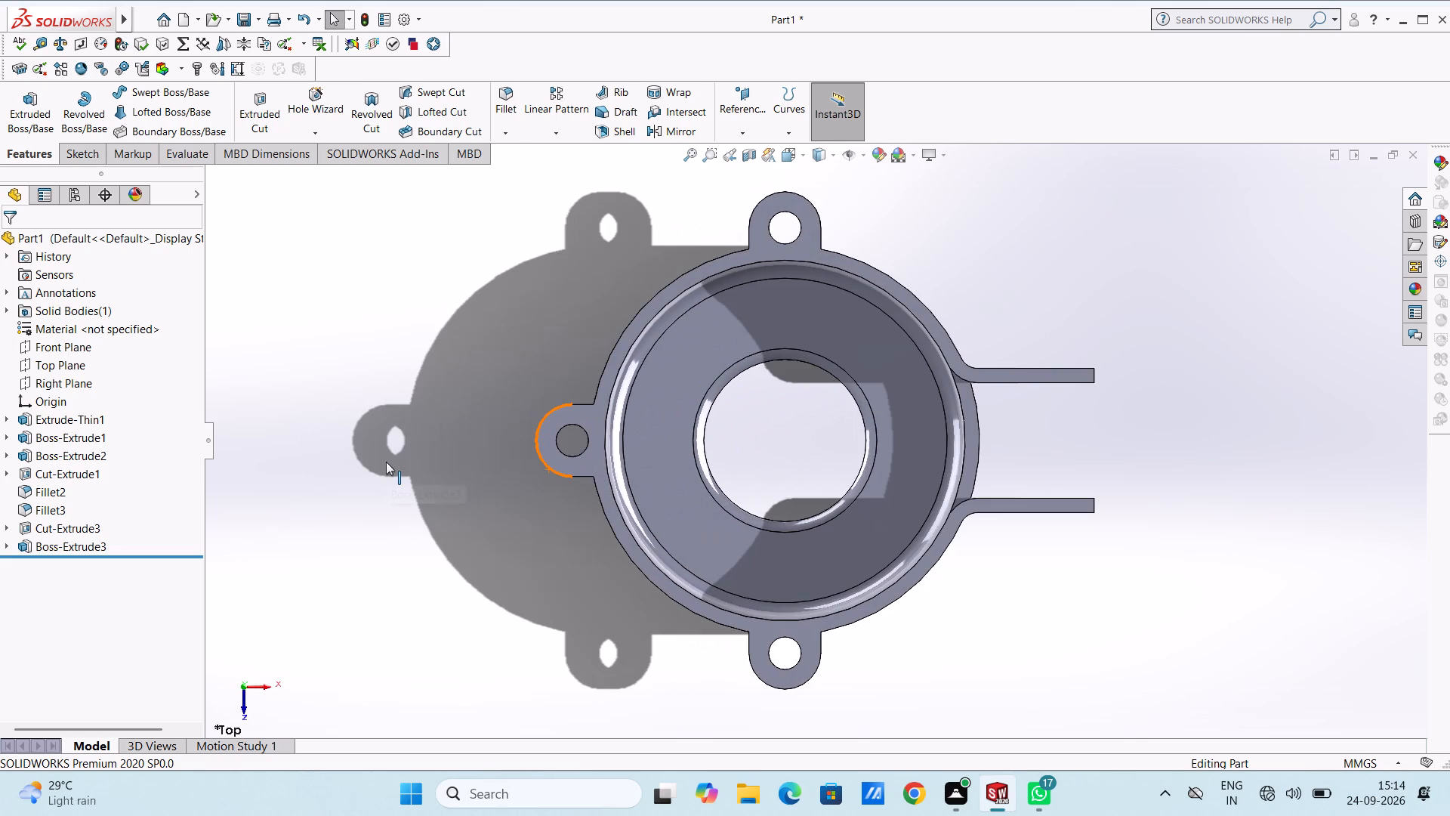
left_click(402, 461)
scroll(1158, 497, "up", 3)
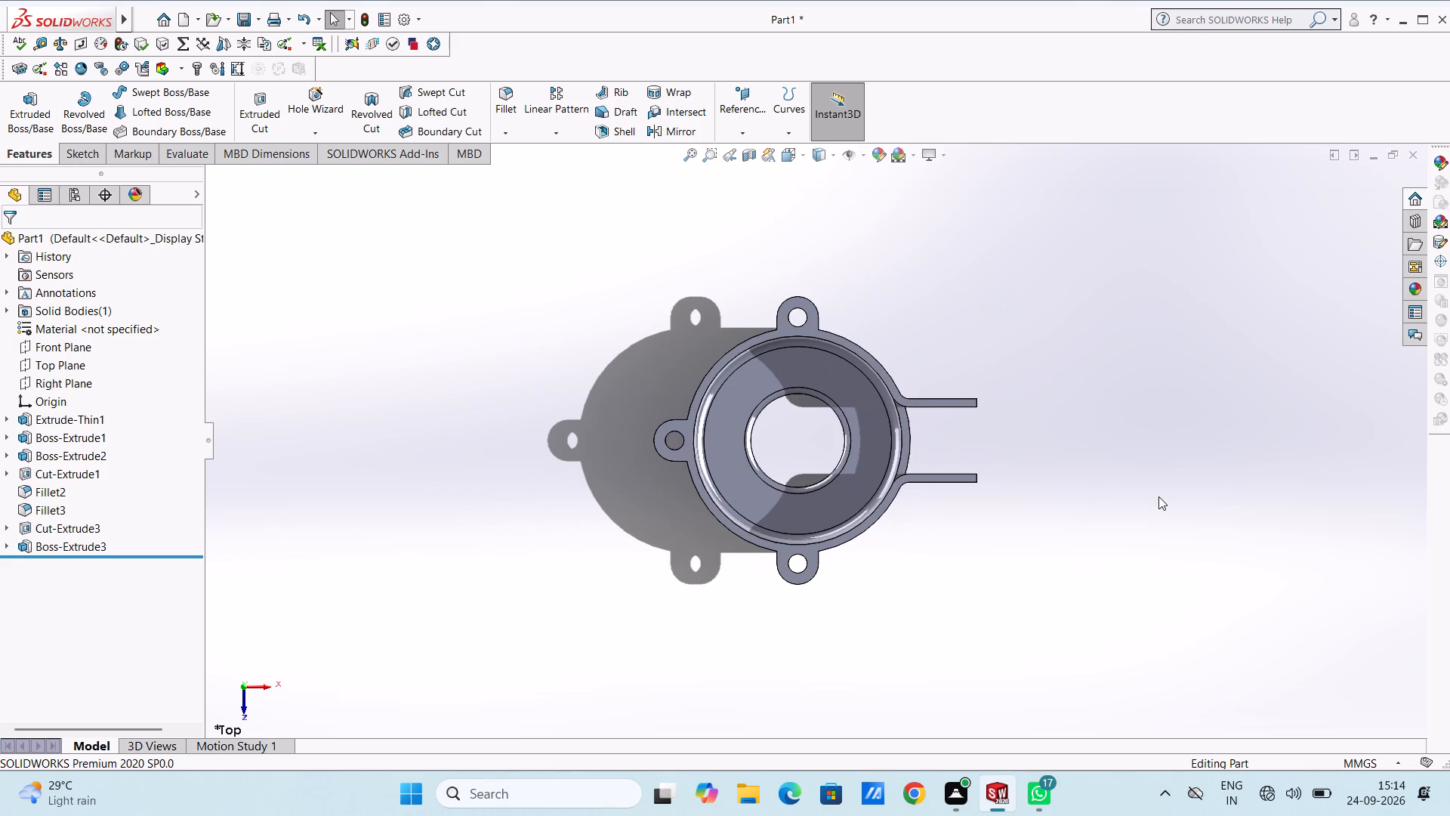
scroll(1158, 496, "up", 1)
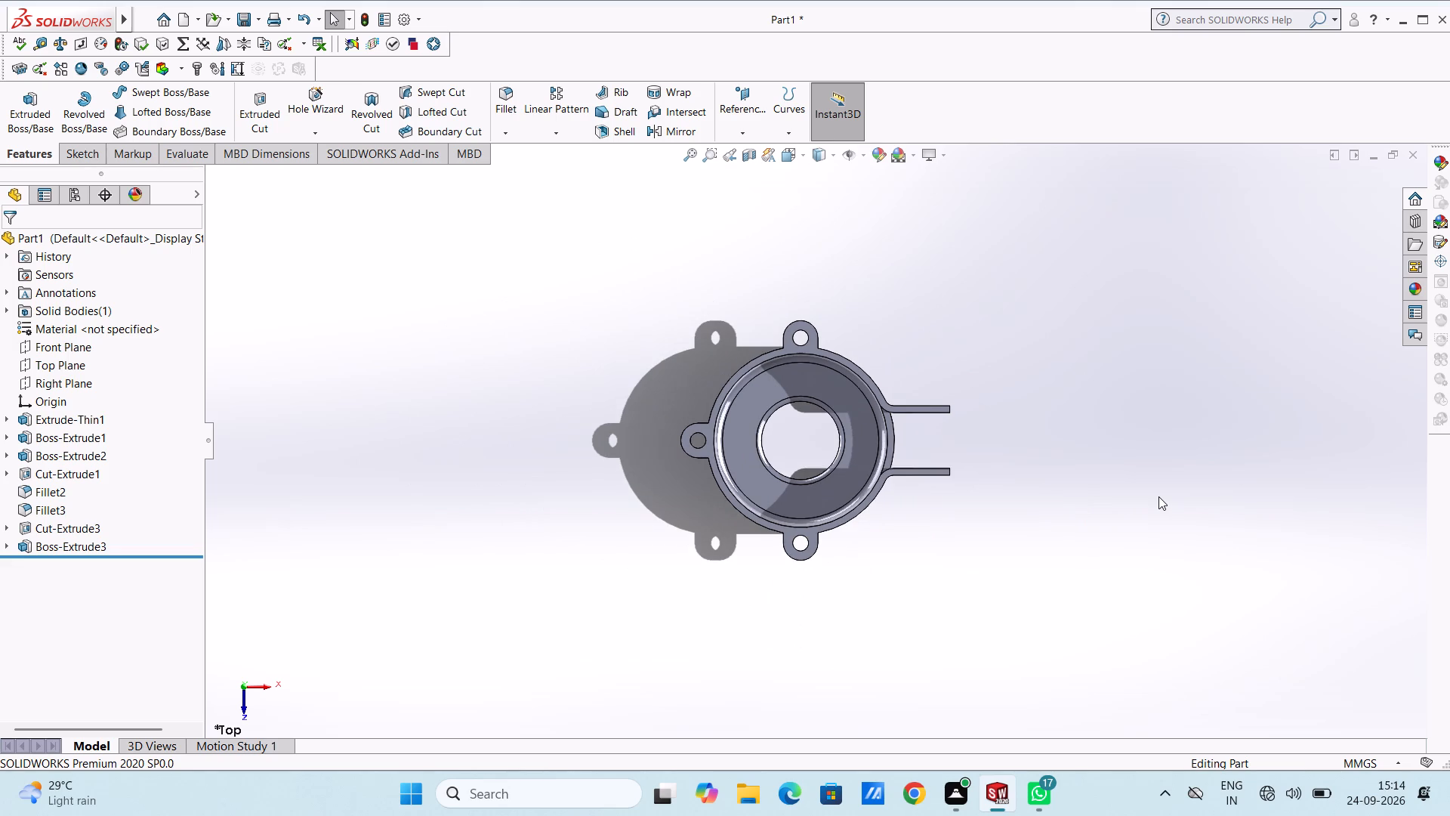
scroll(1106, 474, "up", 3)
scroll(1032, 388, "down", 2)
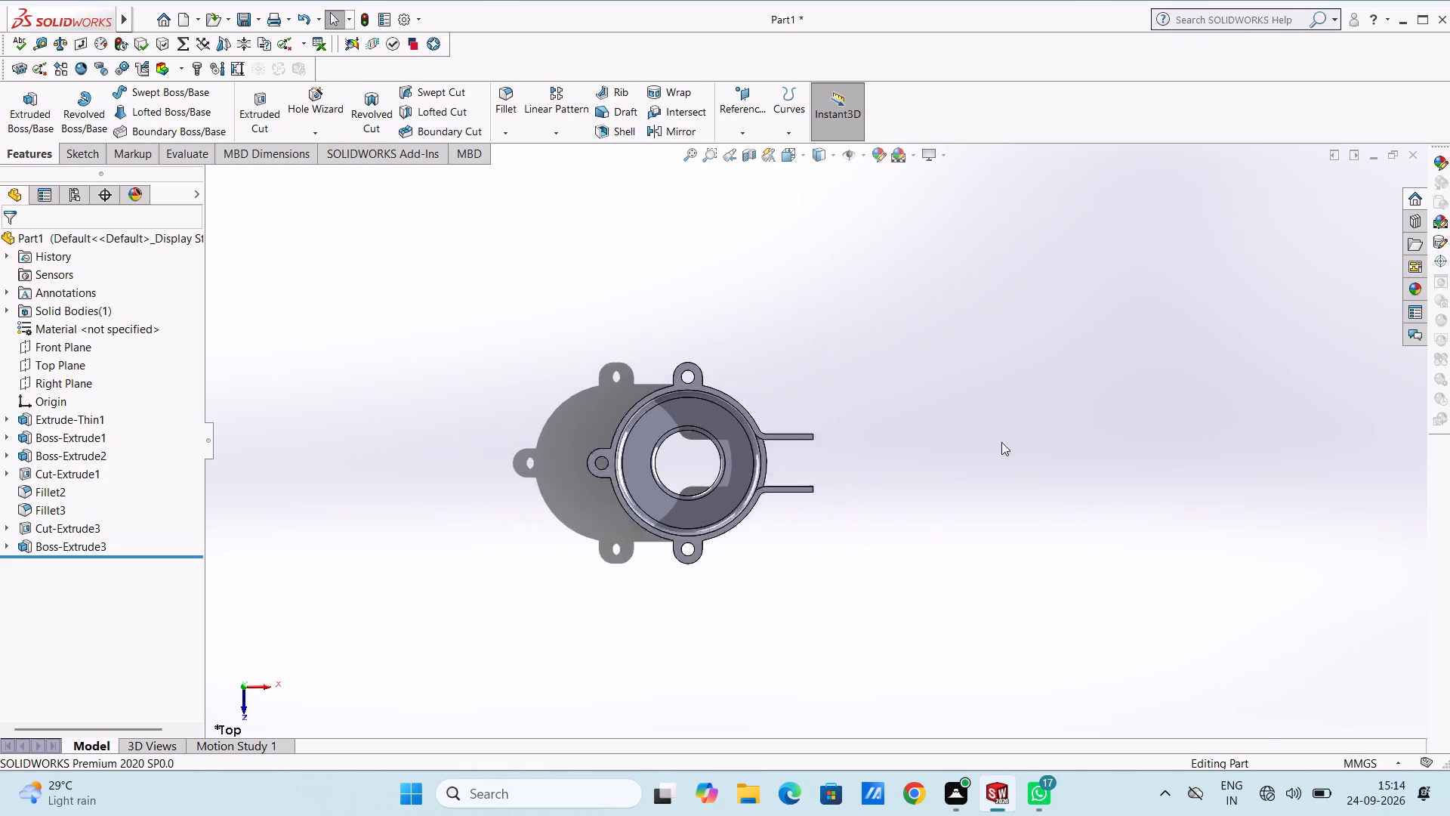
scroll(1001, 442, "down", 3)
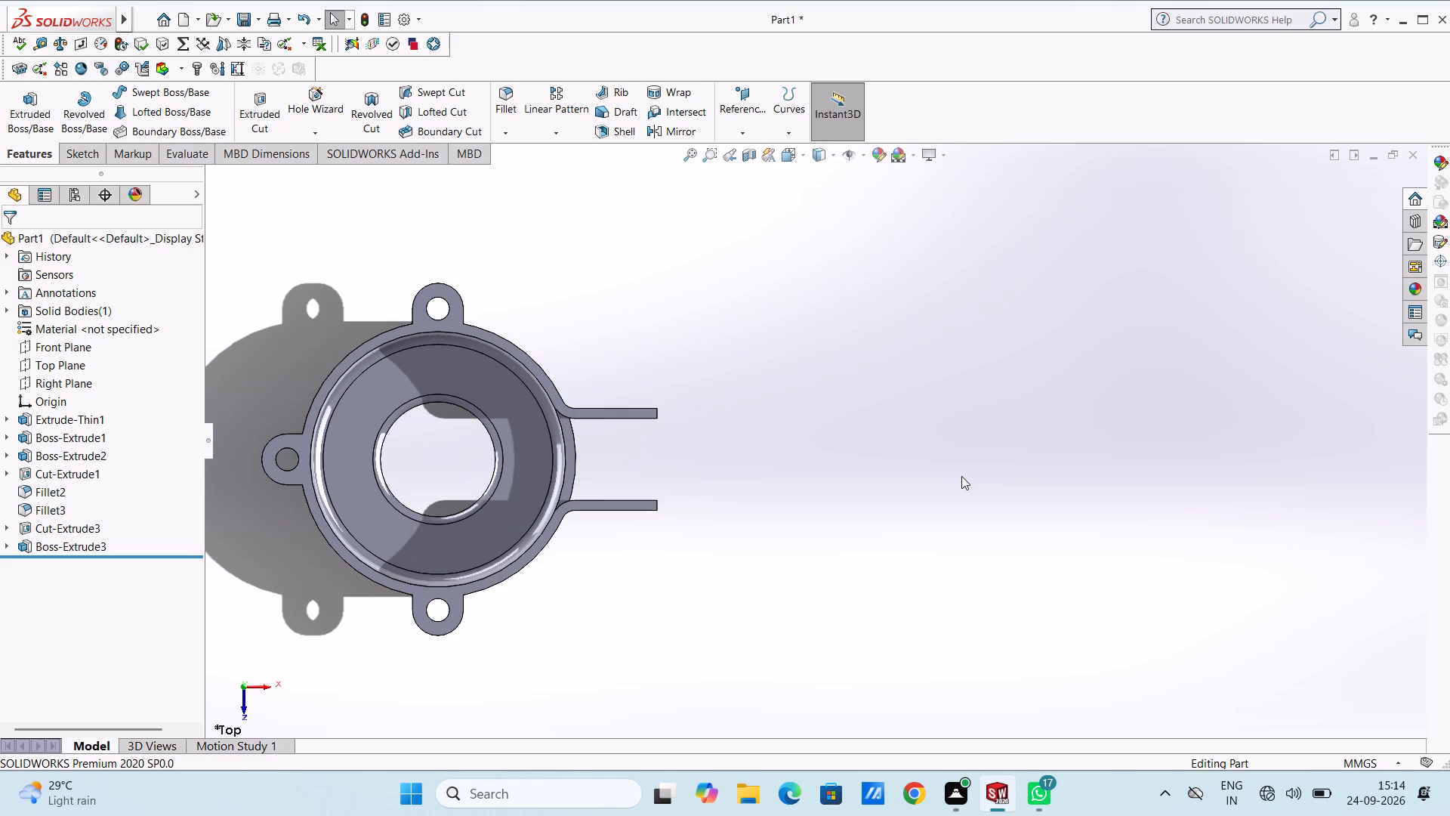
On the arms' top face, sketch an 80 mm by 140 mm rectangular outline beyond the arms, with 20 mm end segments reaching the arms' outer corners.
left_click(631, 412)
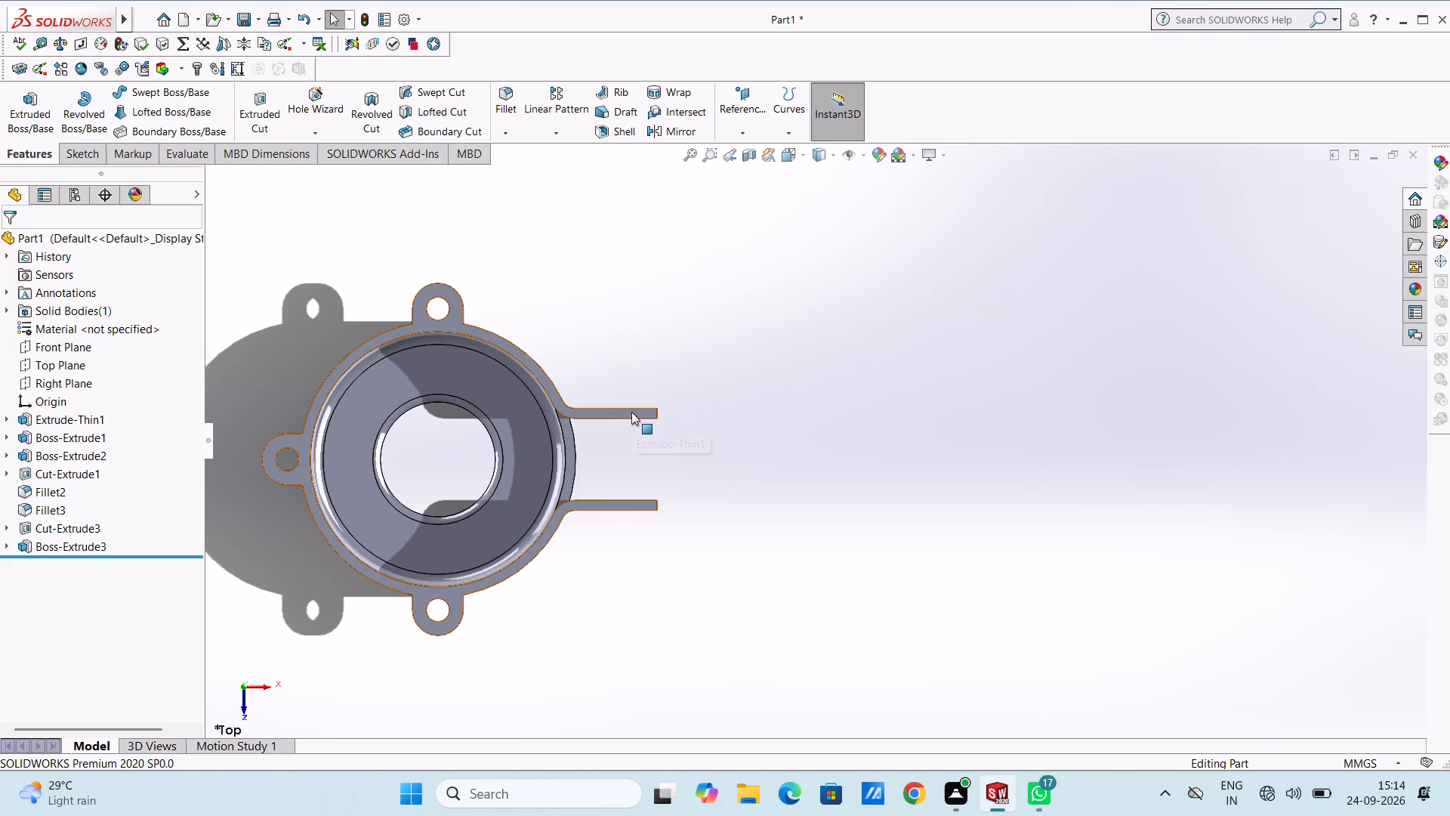
left_click(696, 372)
left_click(614, 353)
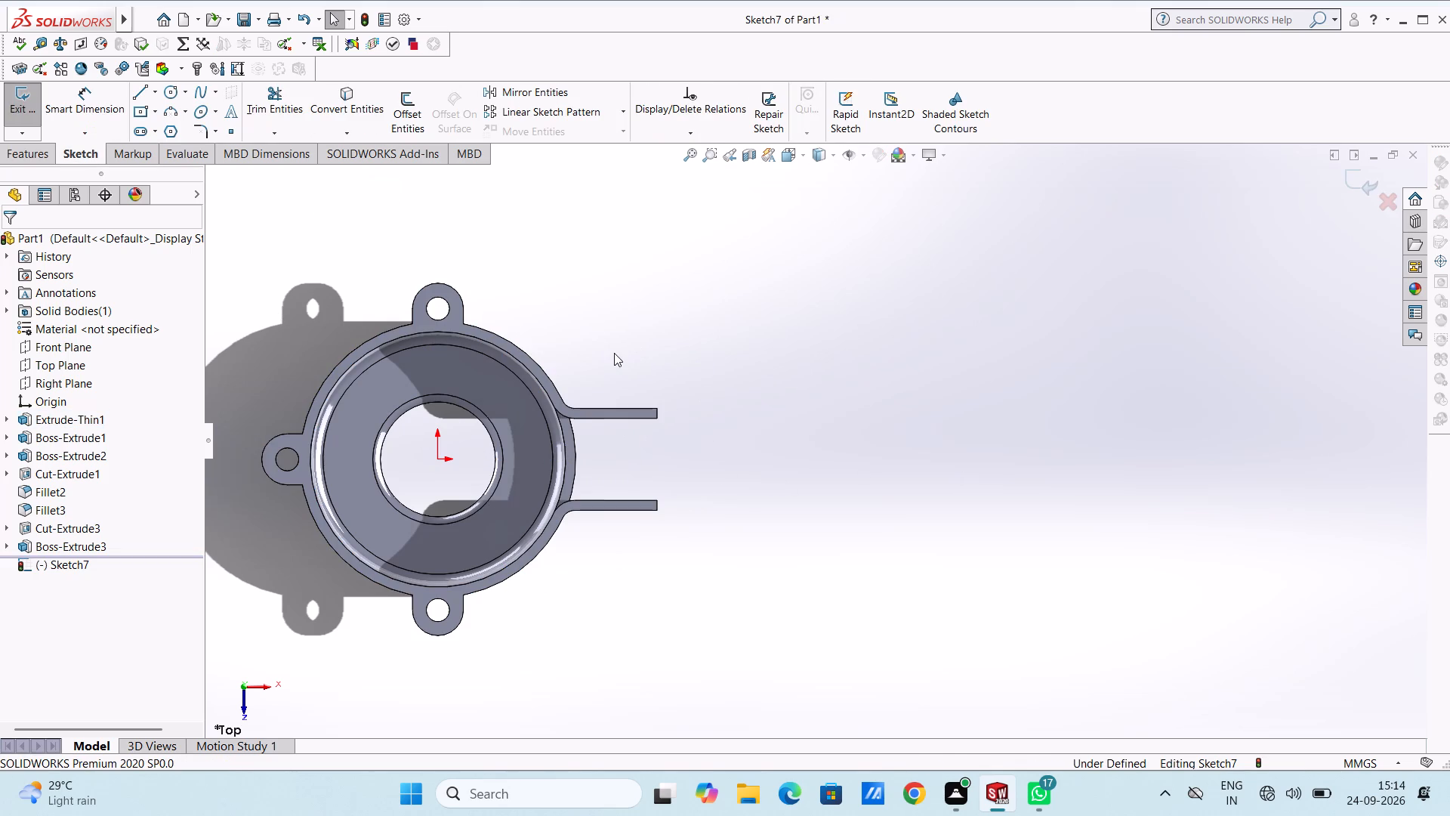
left_click(153, 110)
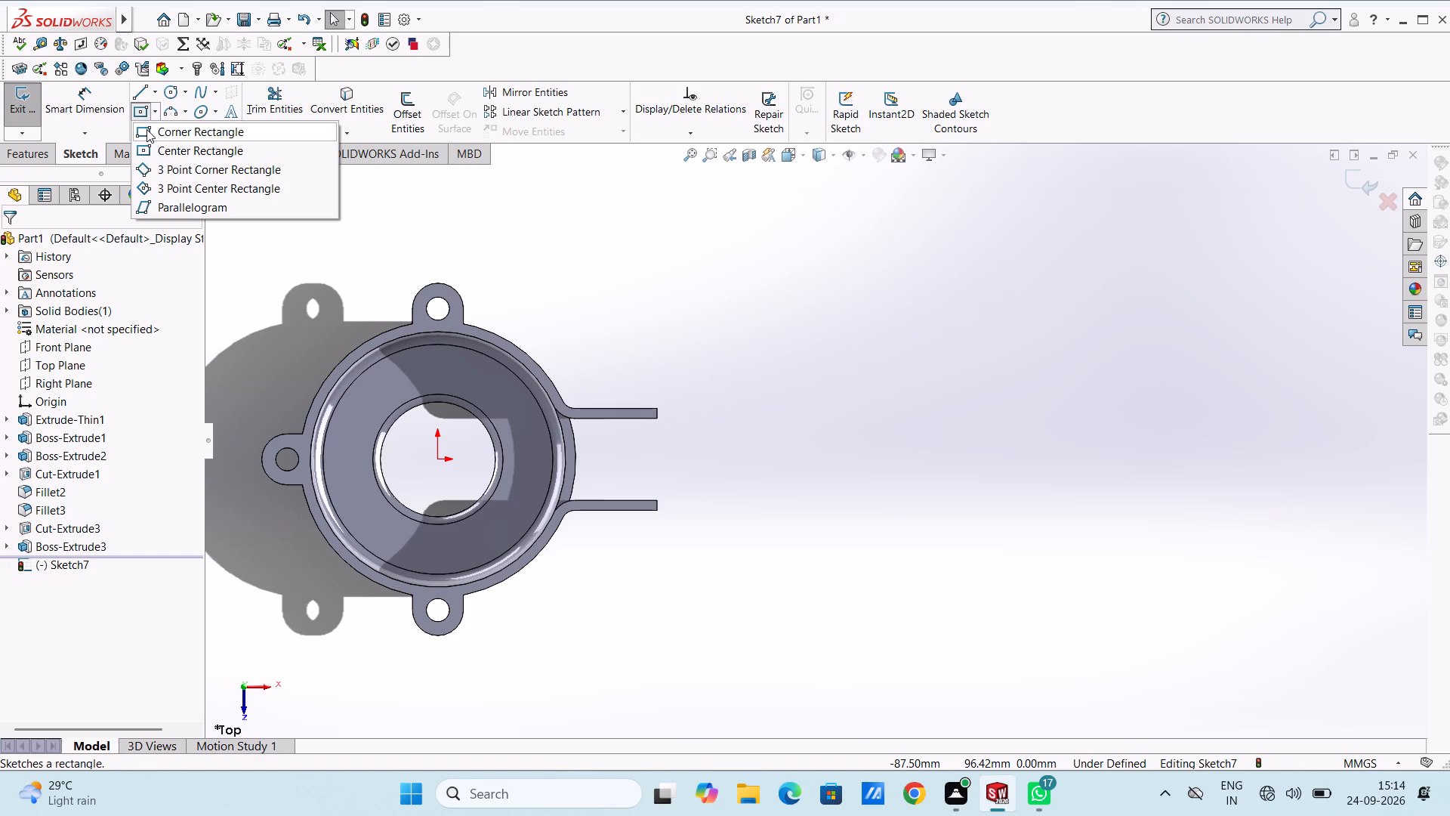
left_click(143, 89)
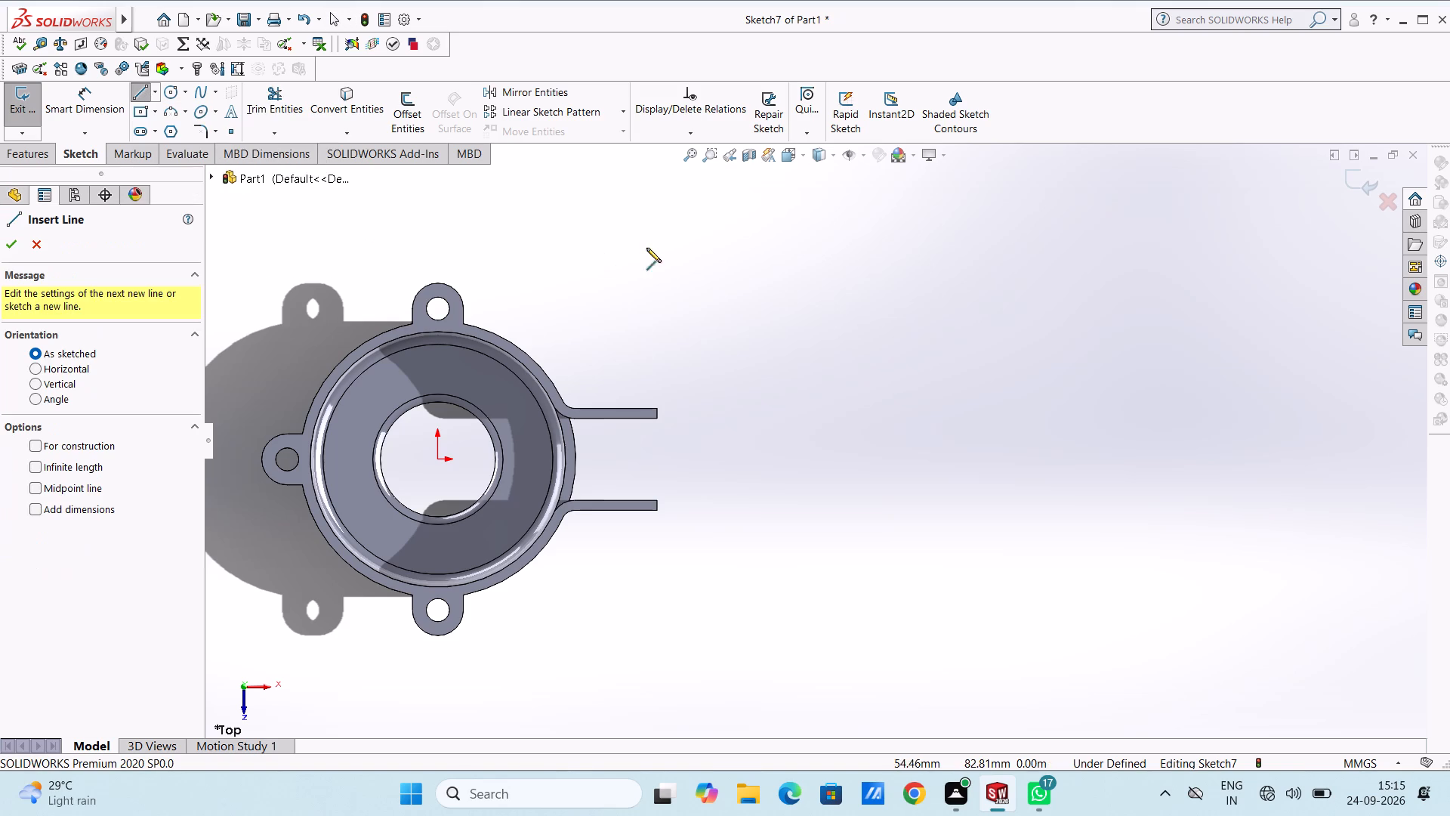
left_click(659, 406)
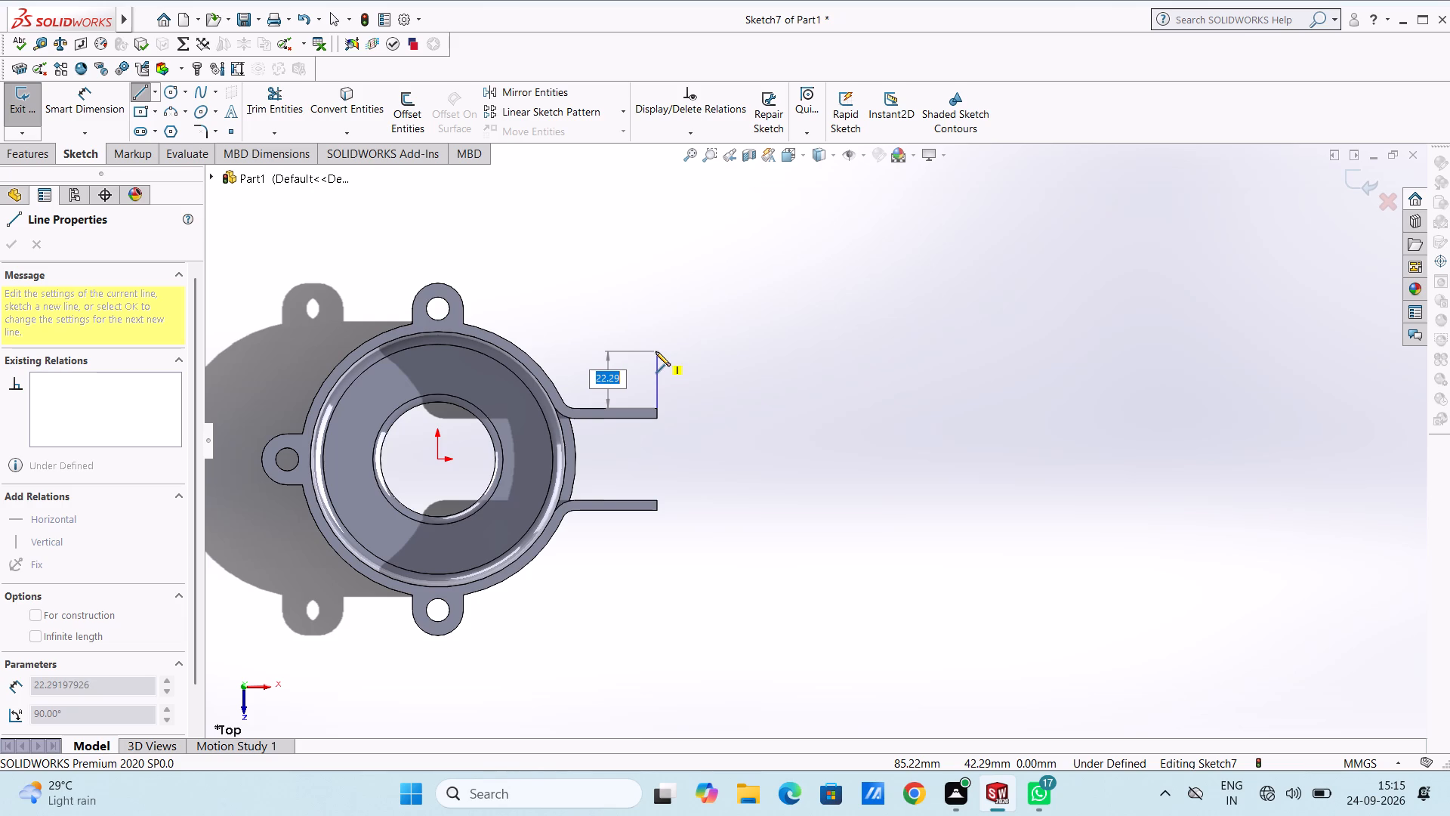
type("20")
key("Return")
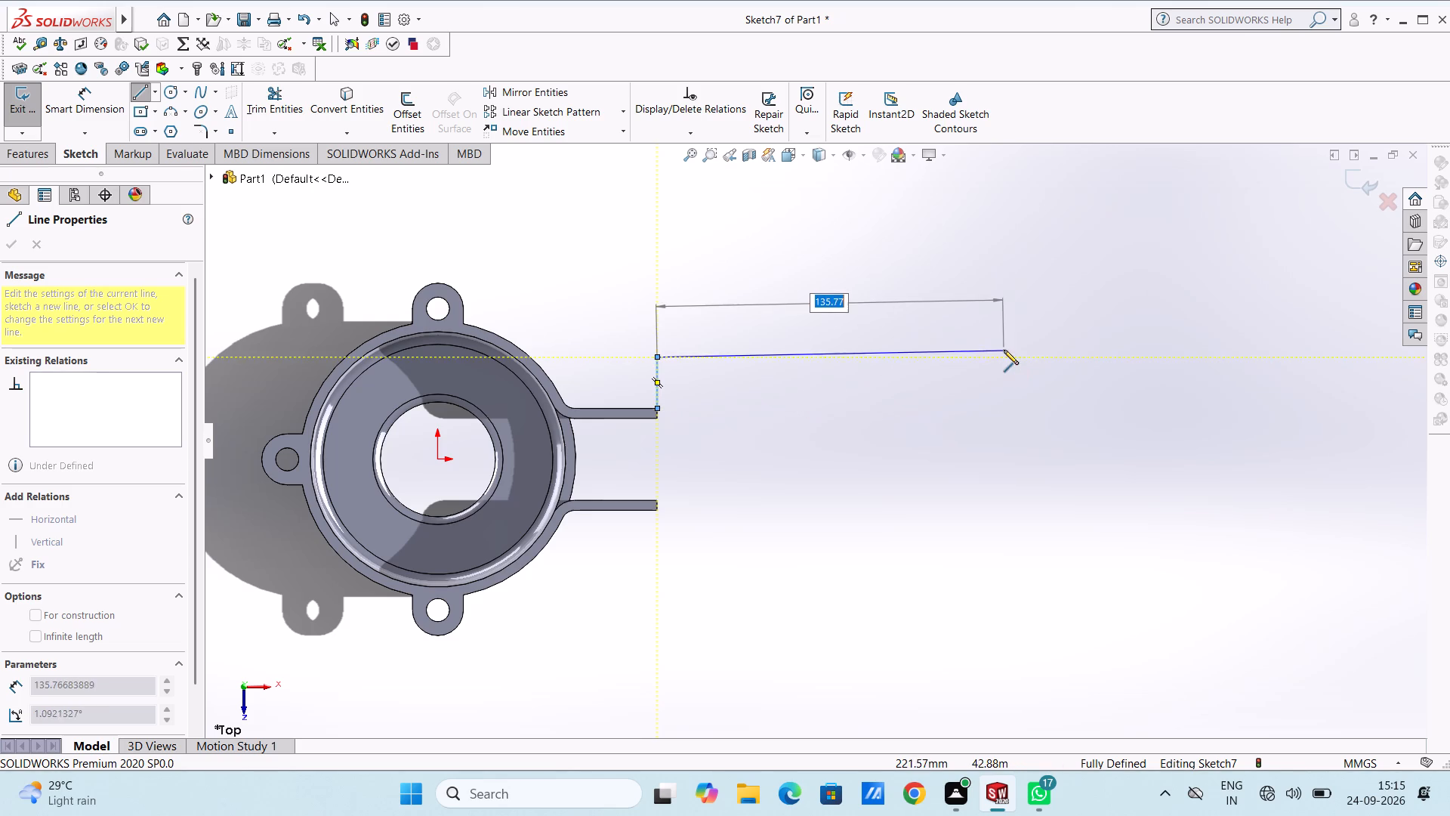
type("140")
key("Return")
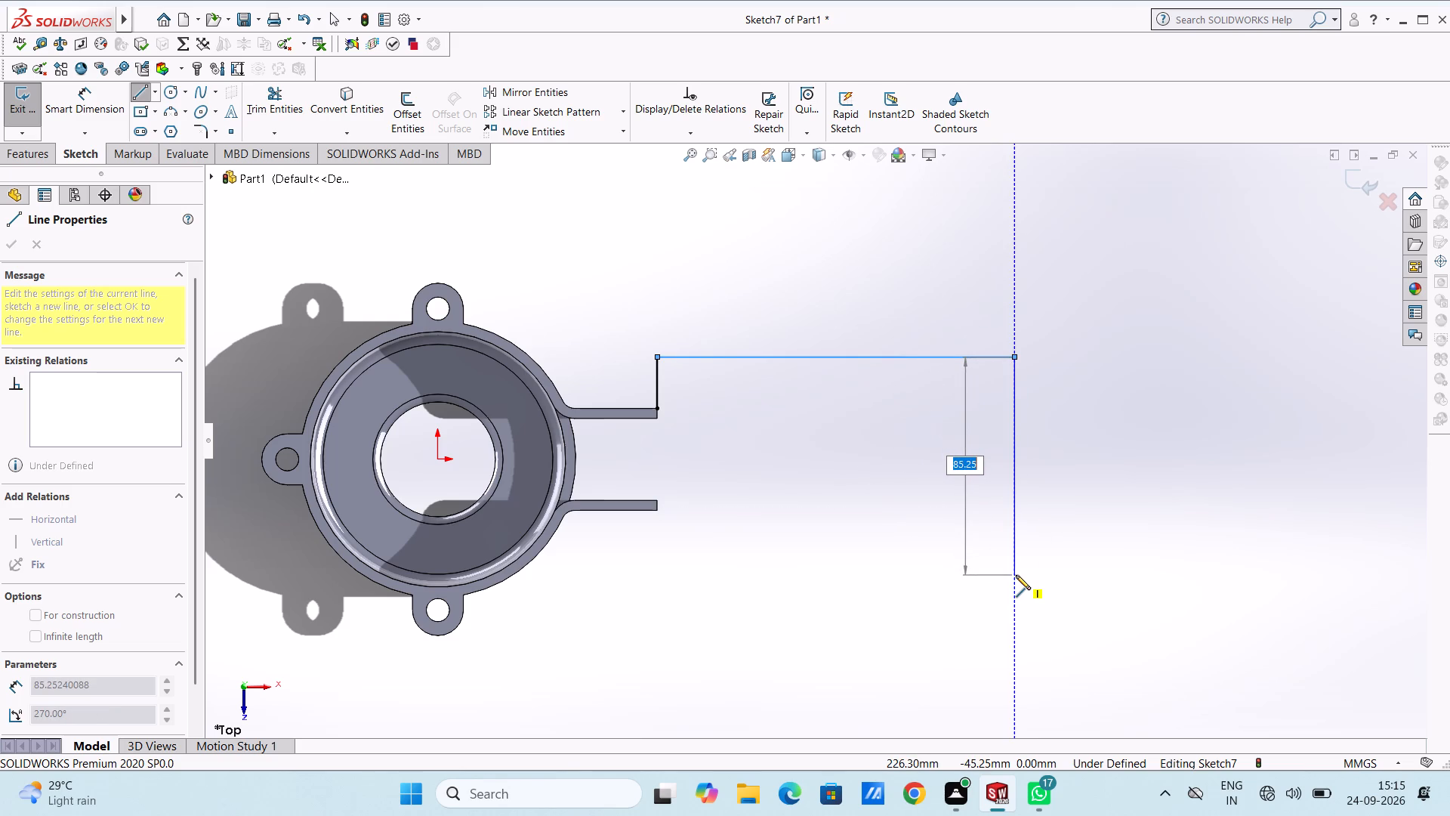
type("80")
key("Return")
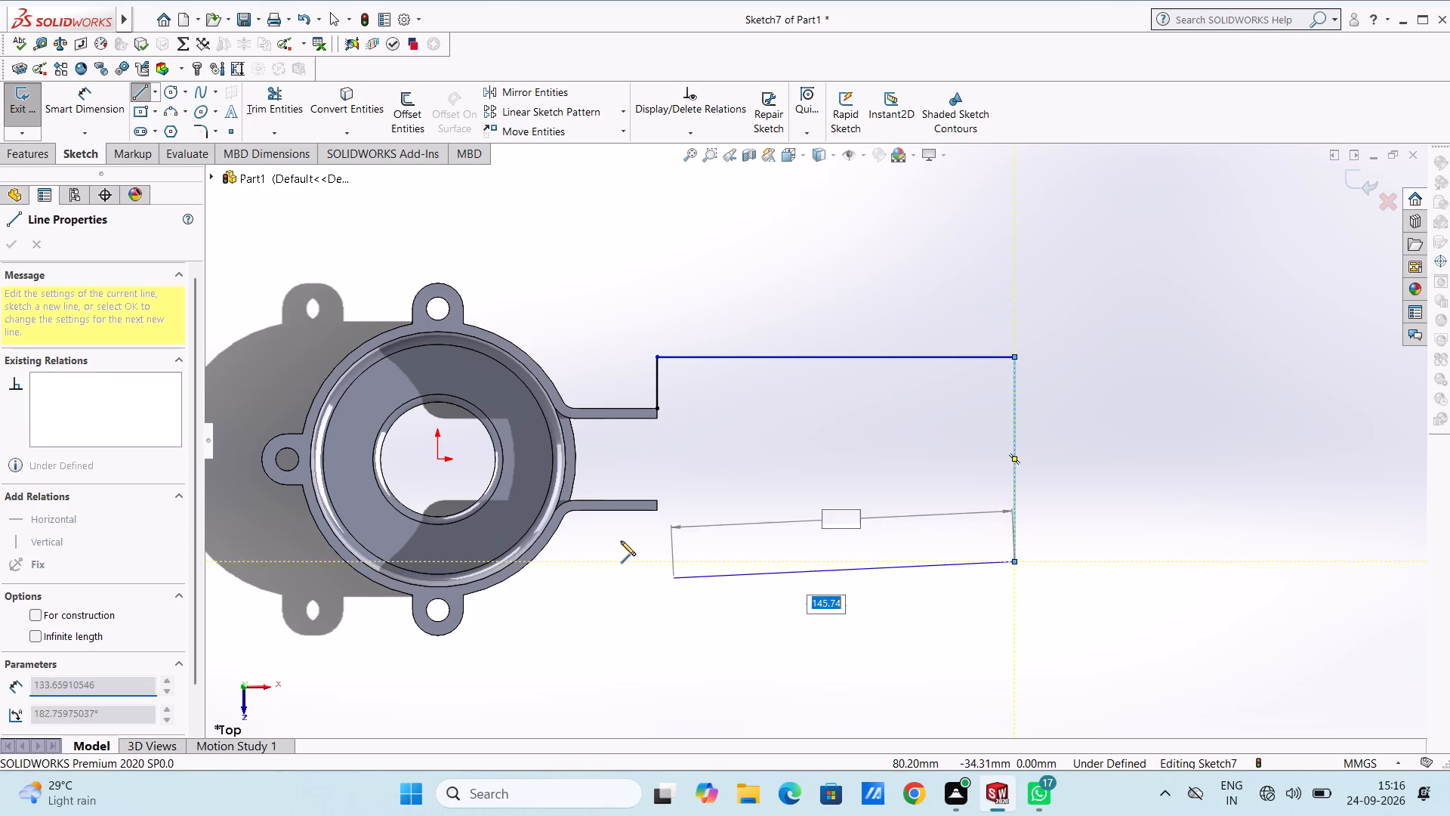
left_click(659, 561)
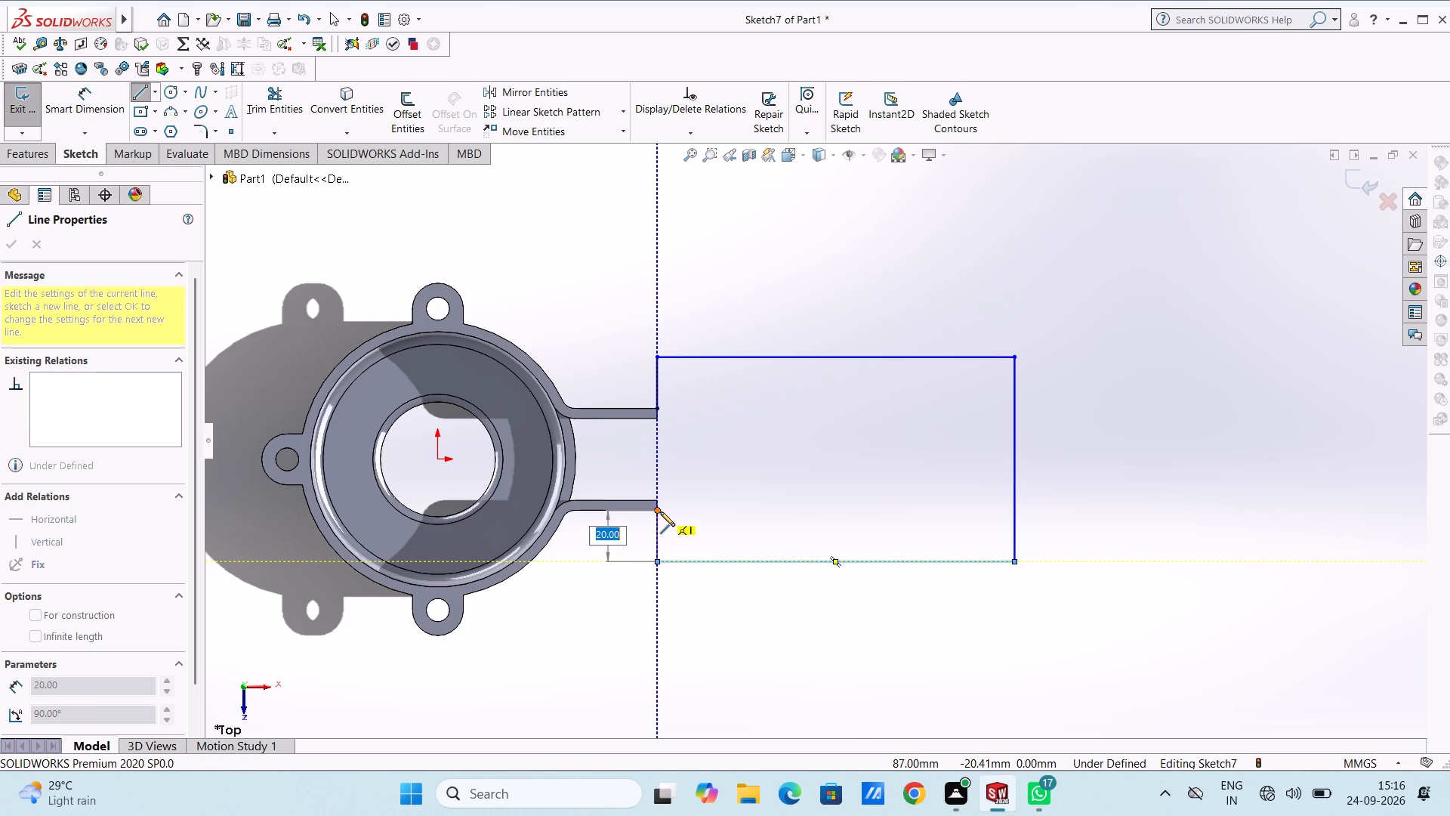
left_click(660, 512)
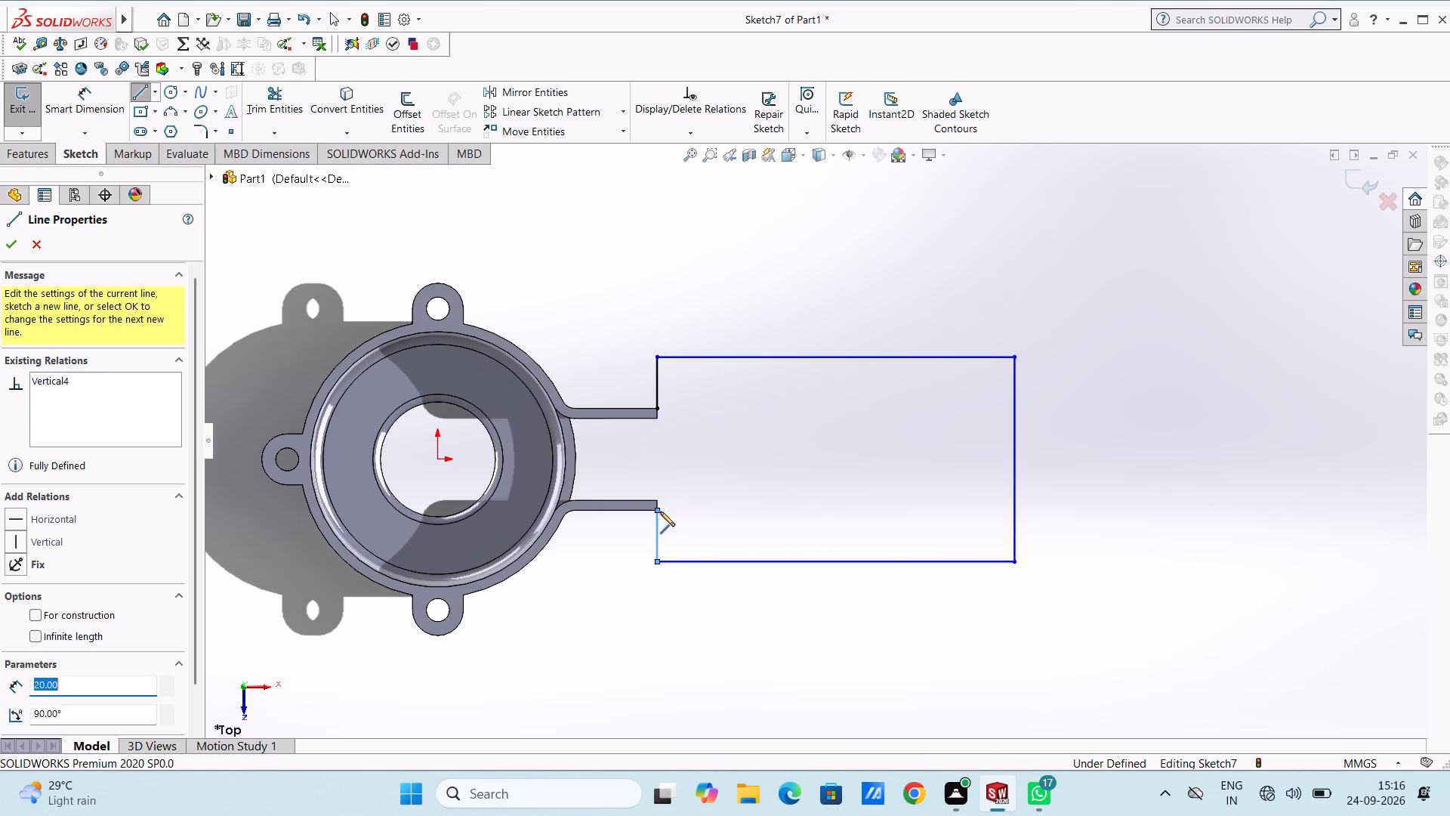
key("Escape")
key("Escape")
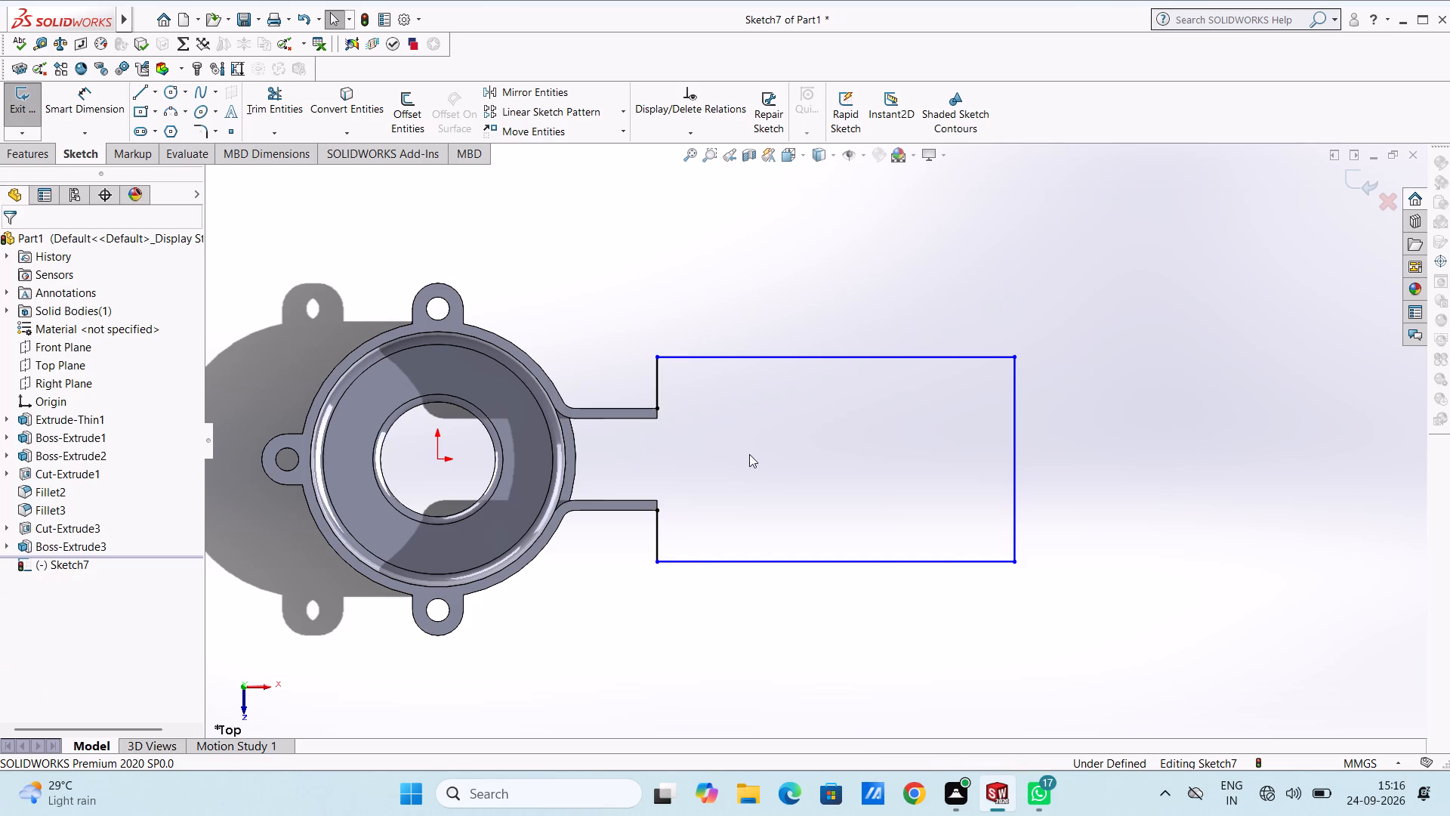
Close the rectangular outline with a 40 mm vertical line across the arm ends, joining the two 20 mm segments.
scroll(788, 433, "down", 1)
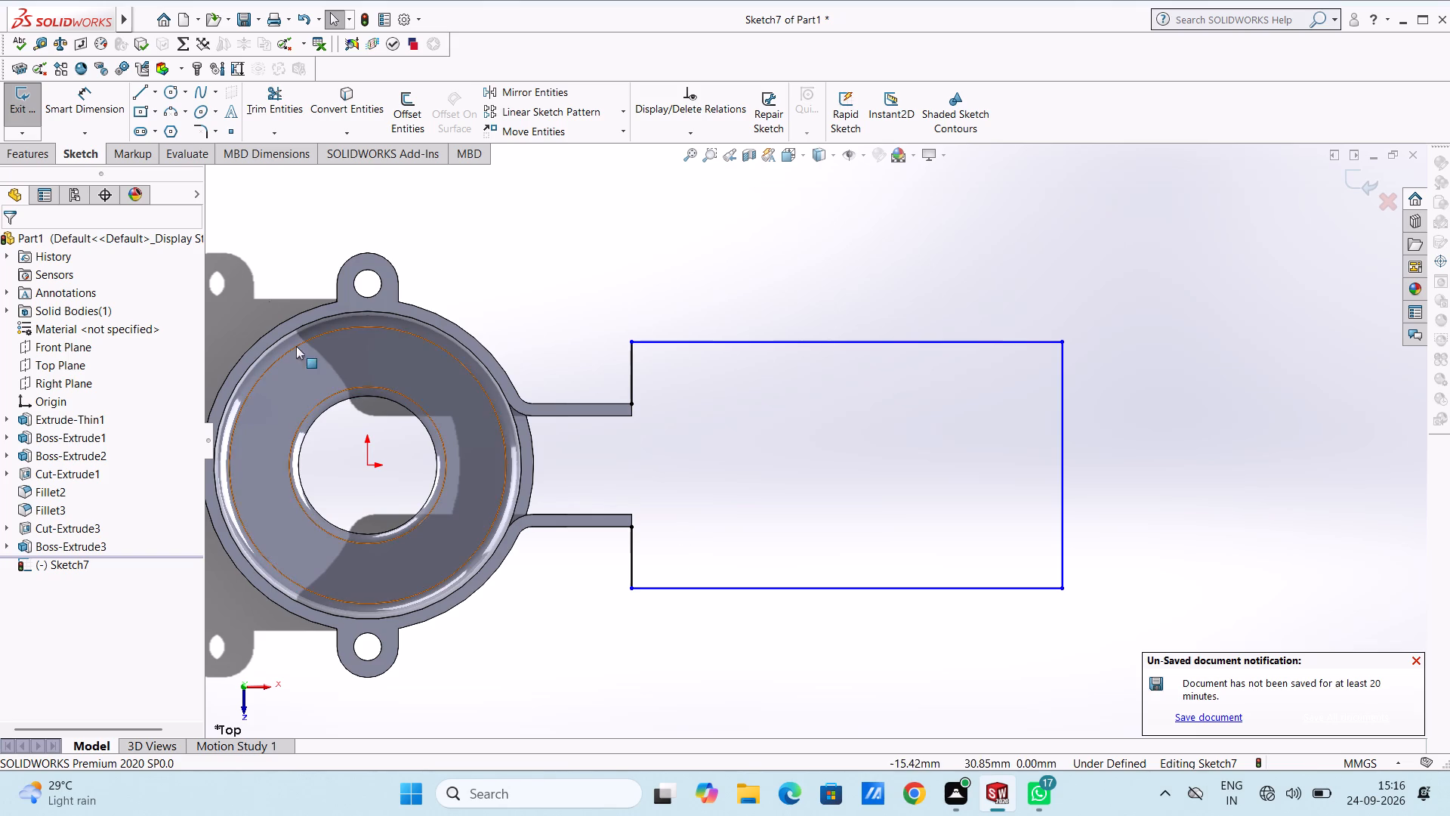
left_click(140, 89)
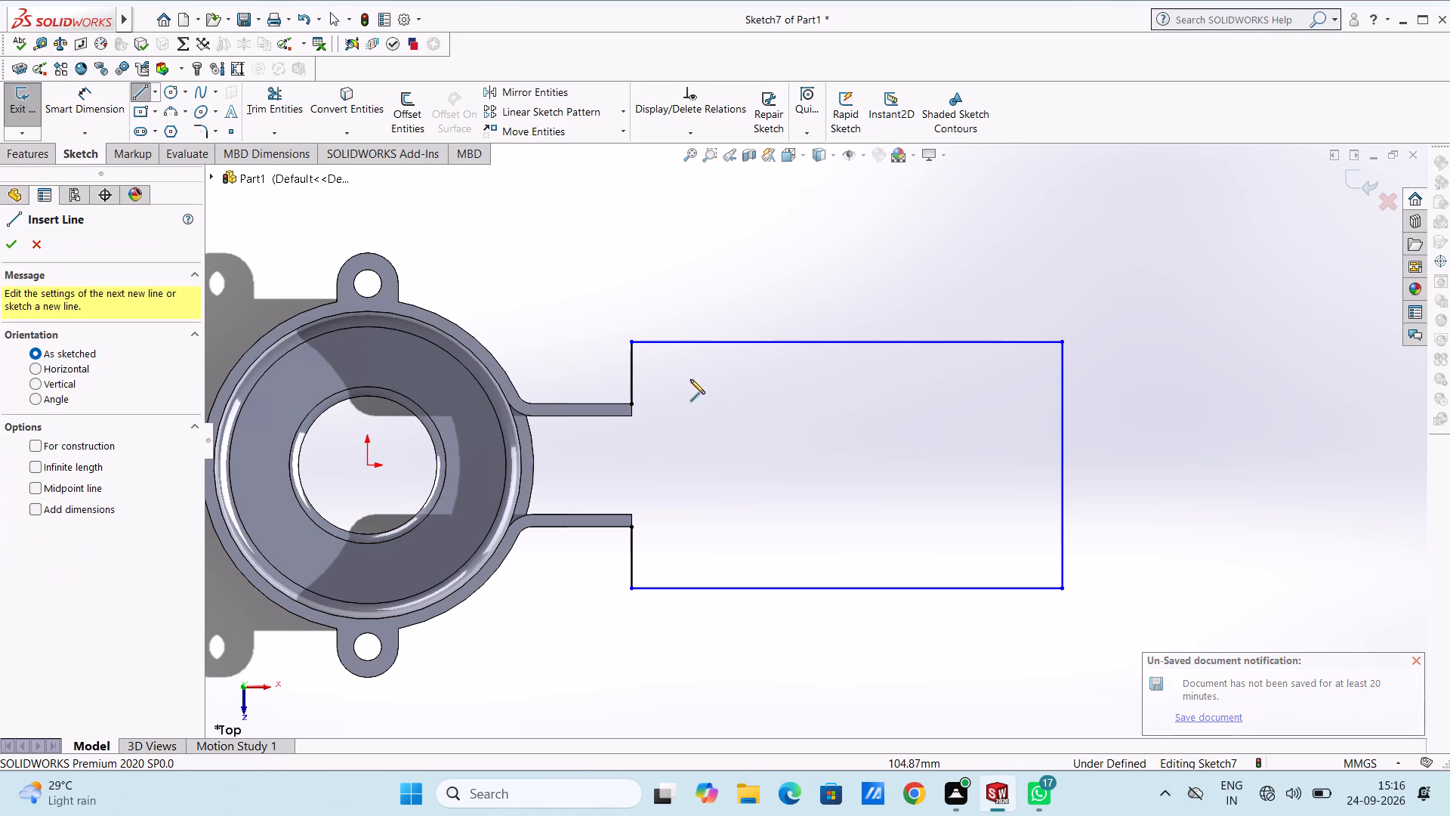
left_click(634, 406)
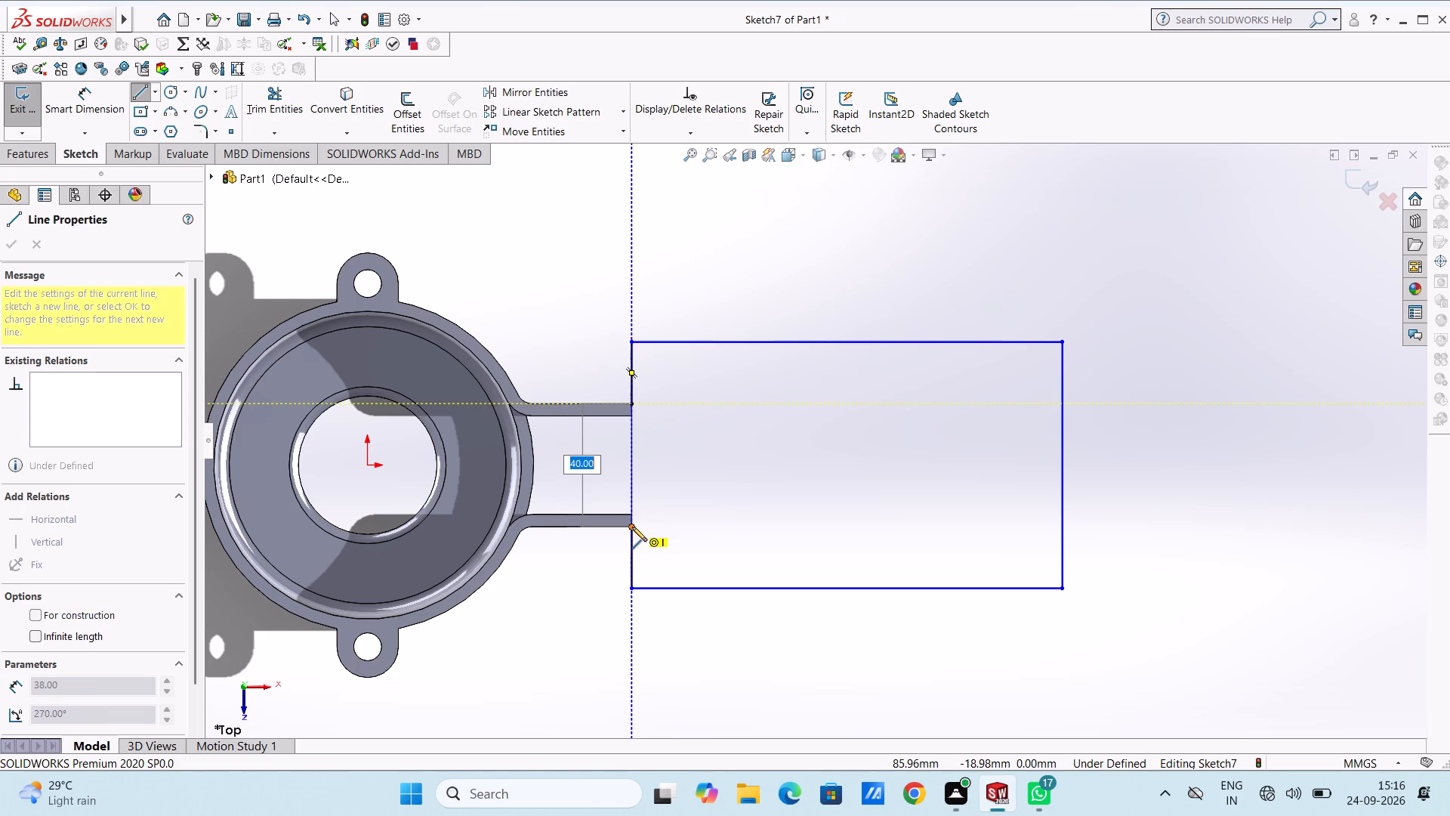
left_click(632, 527)
key("Escape")
key("Escape")
key("Escape")
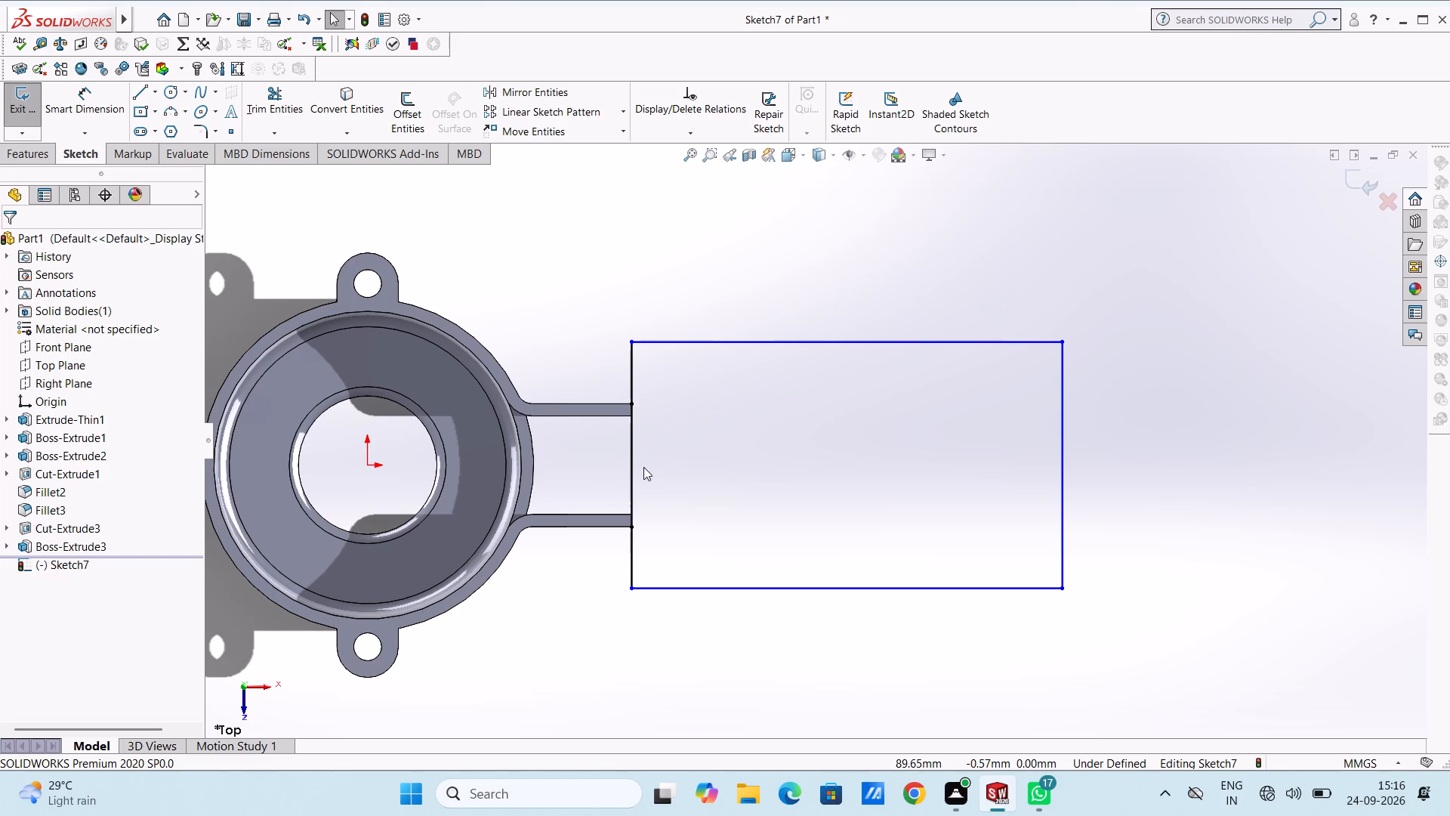
Dimension the rectangle's far vertical side as 80 mm, its upper side as 140 mm and the short segment above the upper arm as 20 mm.
left_click(109, 98)
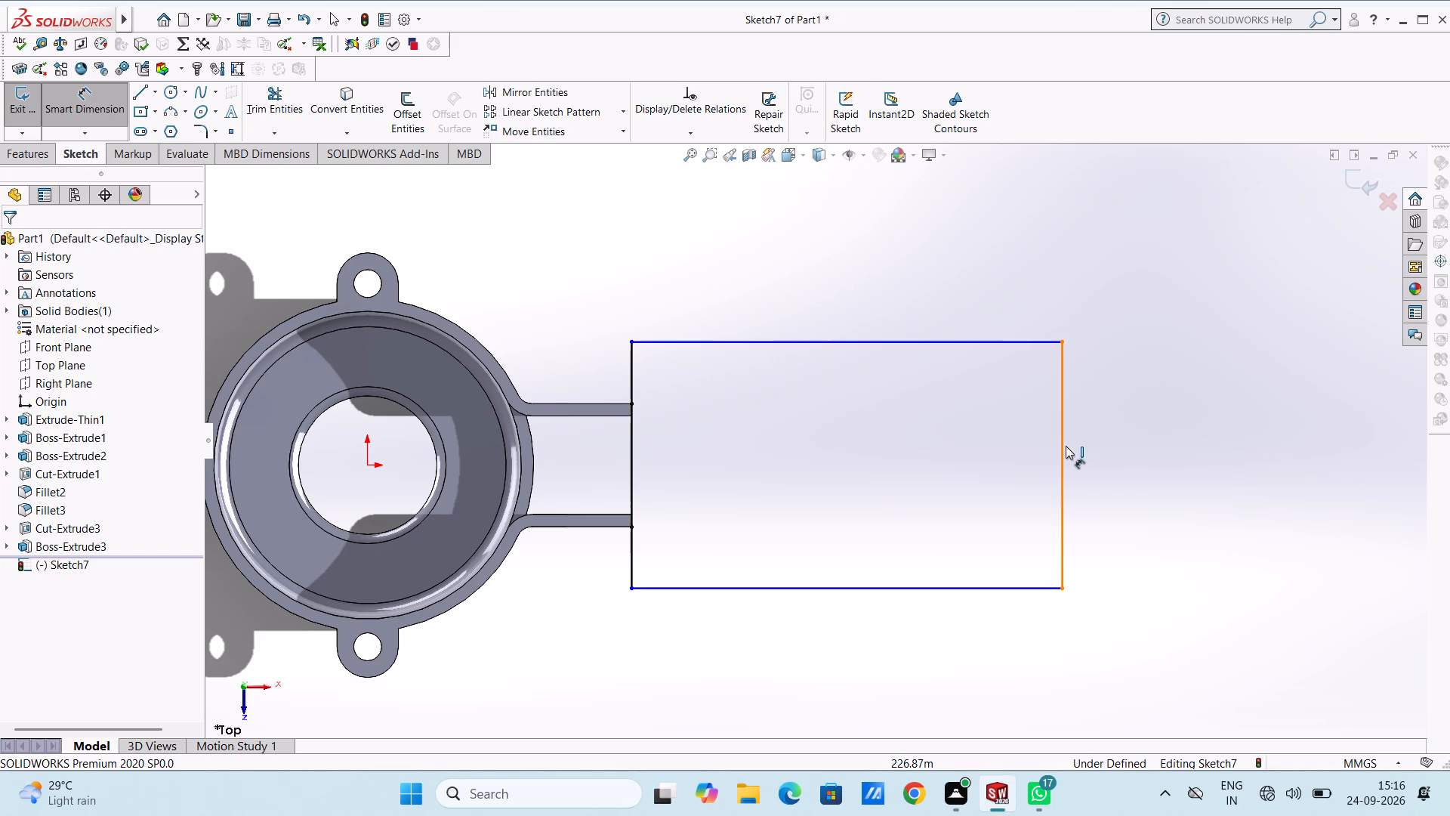
left_click(1065, 446)
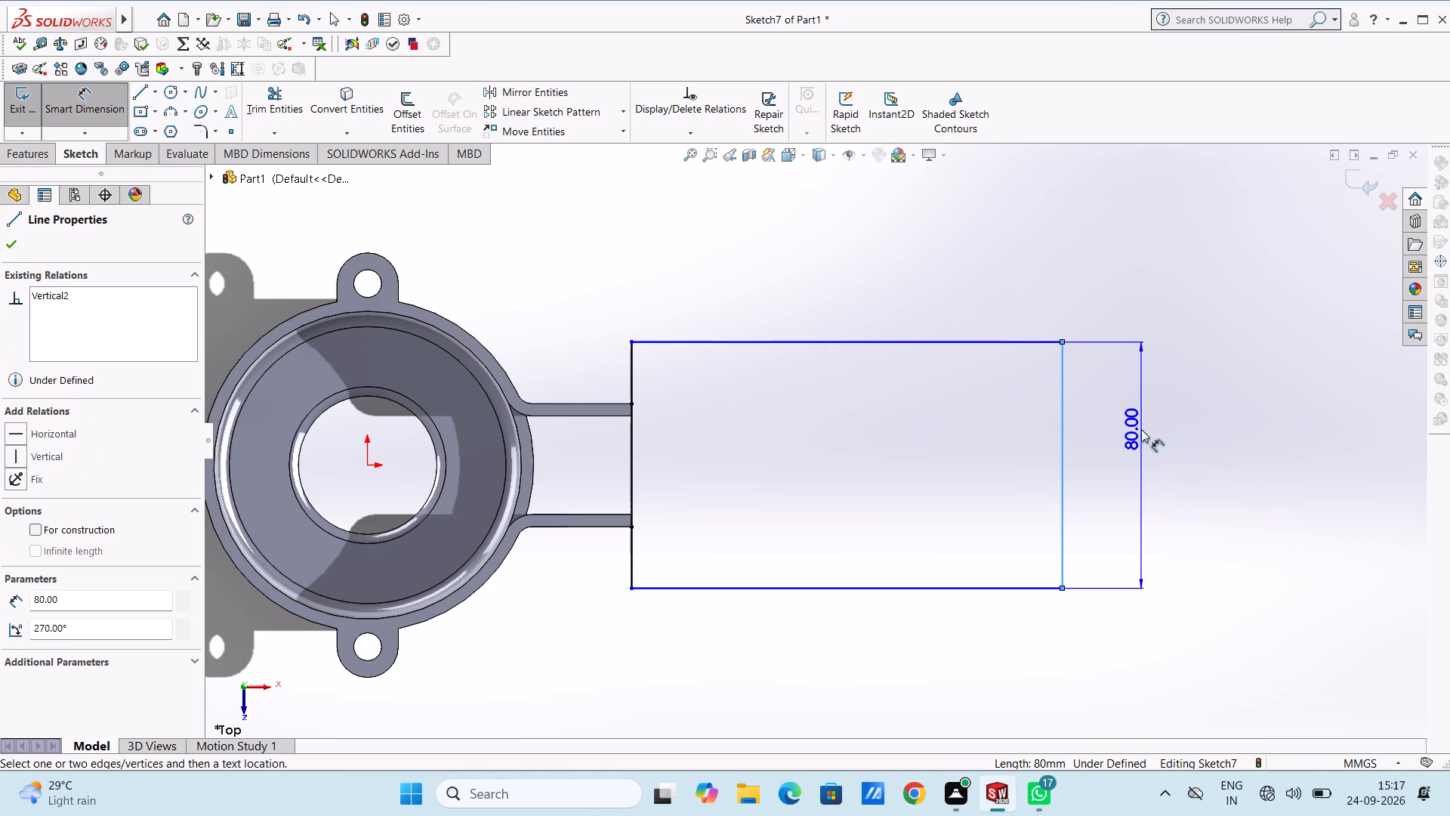
left_click(1249, 456)
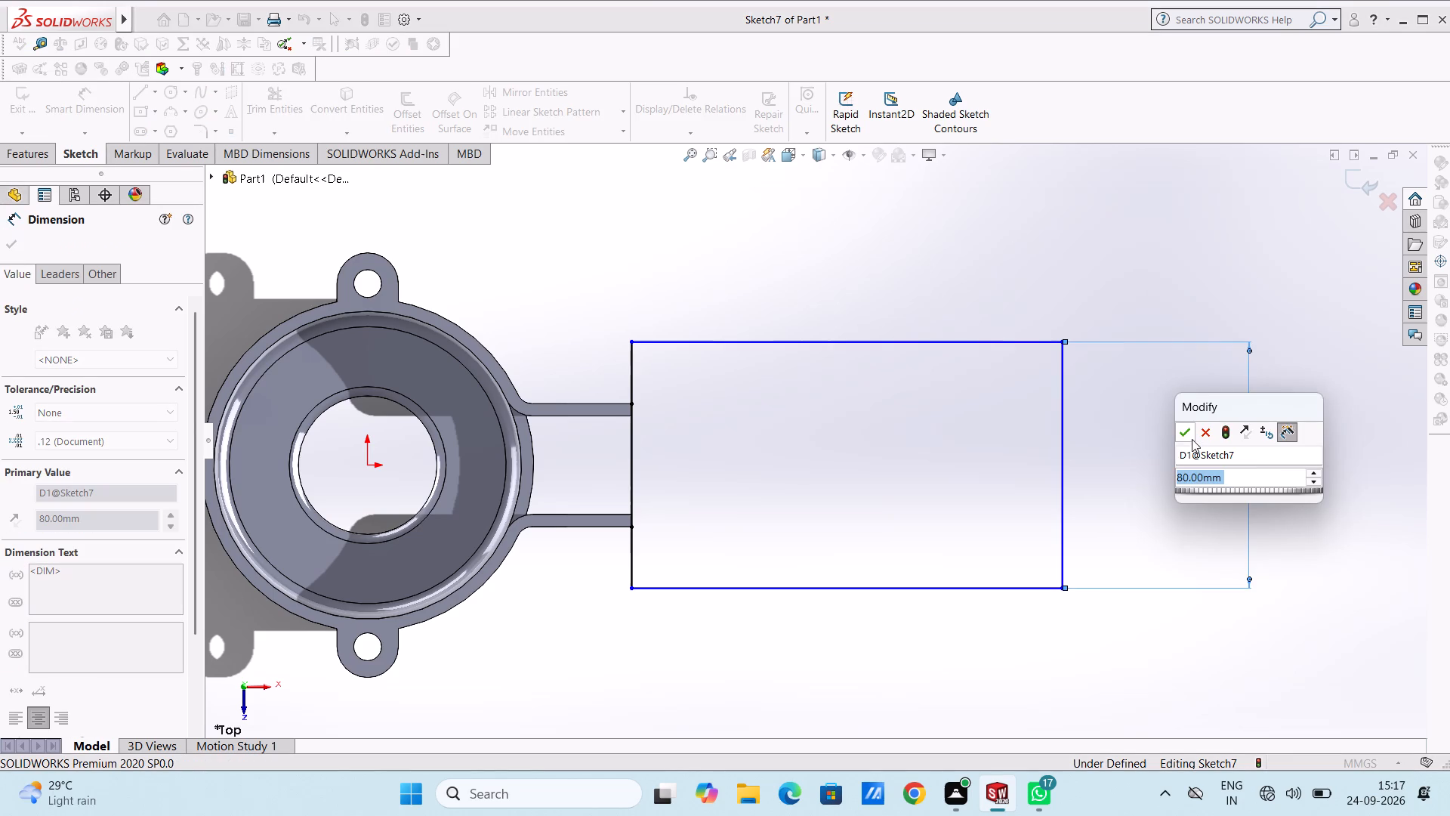
left_click(1183, 433)
left_click(1180, 434)
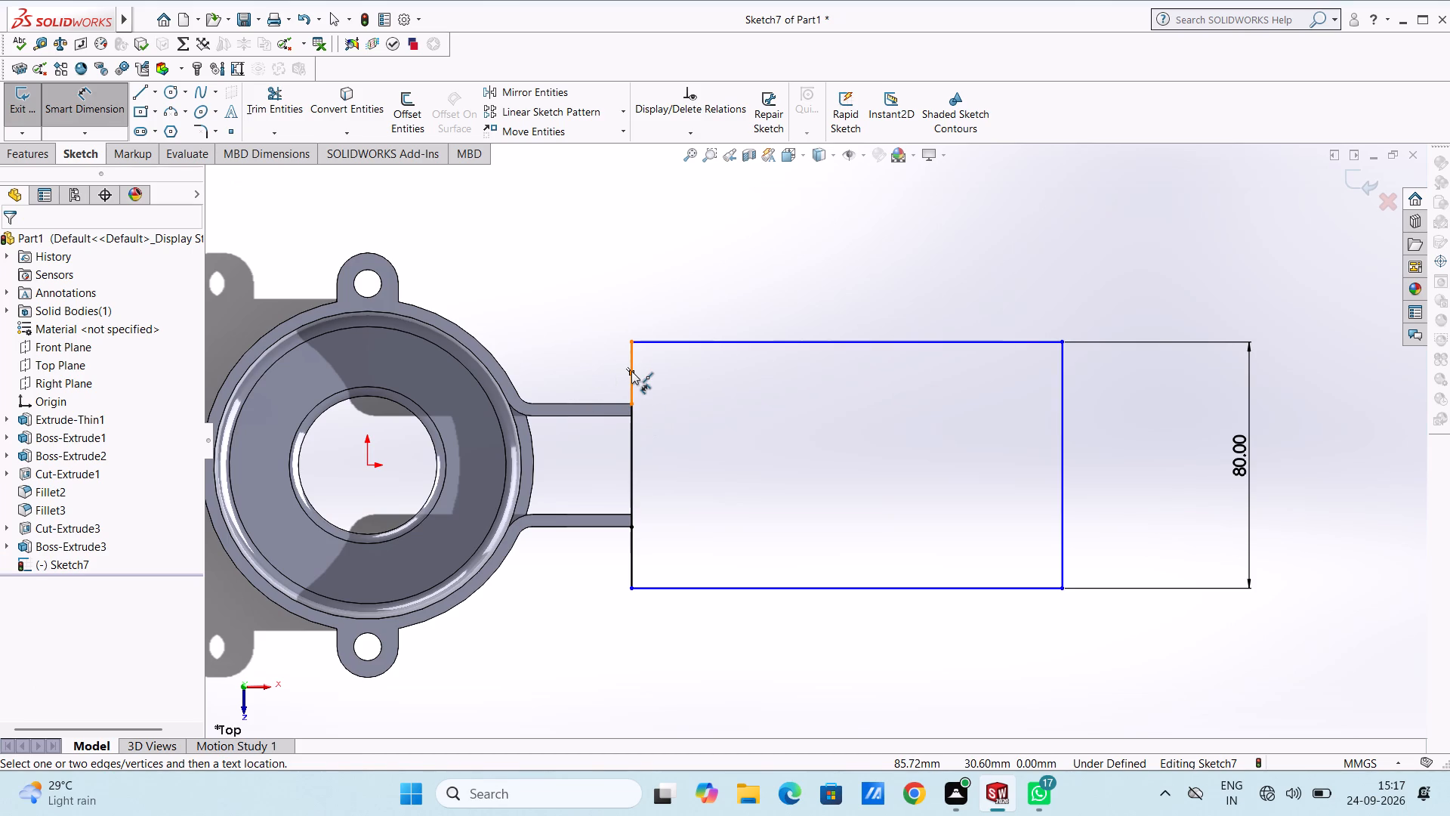
left_click(703, 339)
left_click(718, 261)
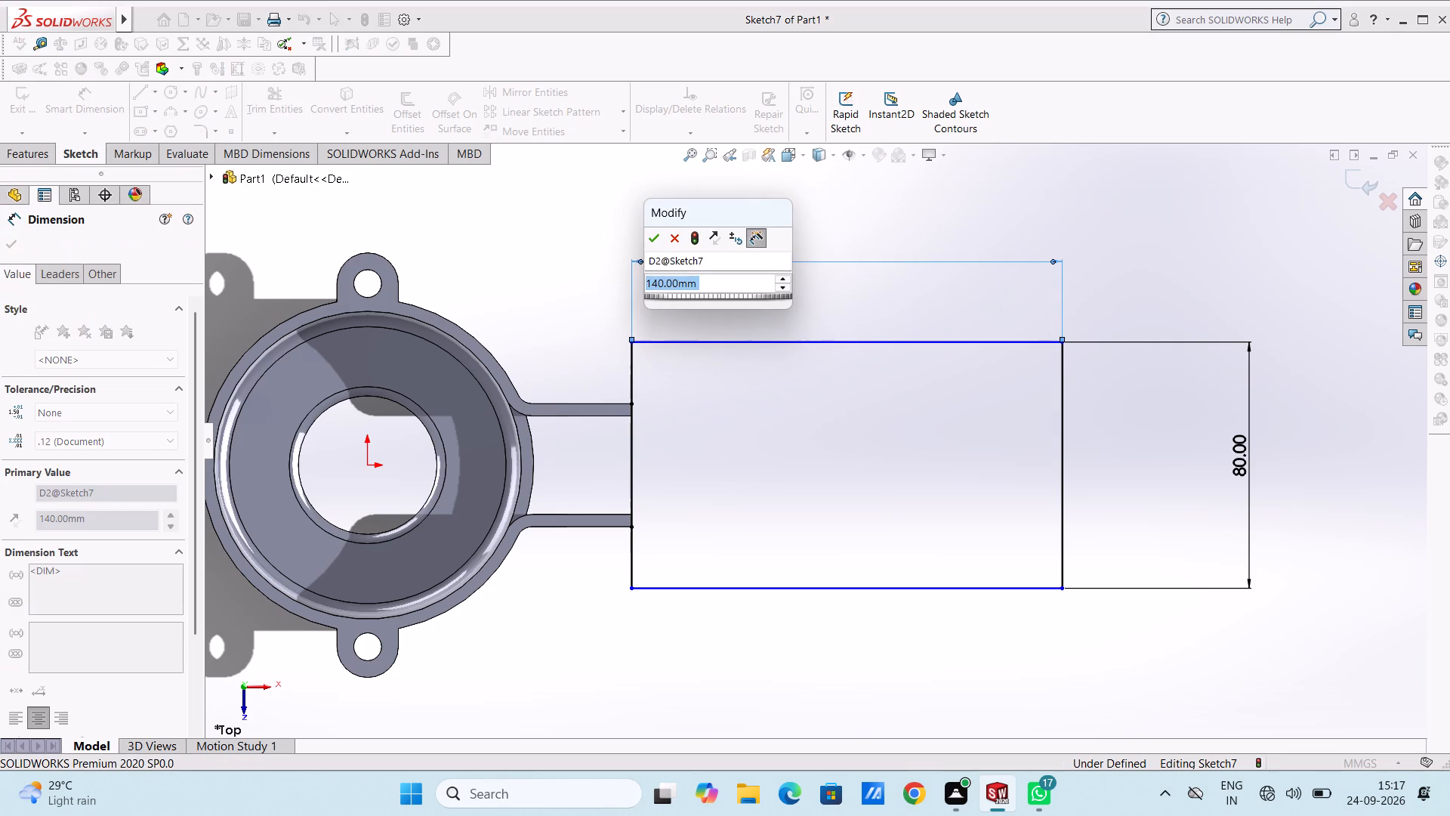
left_click(653, 240)
left_click(575, 249)
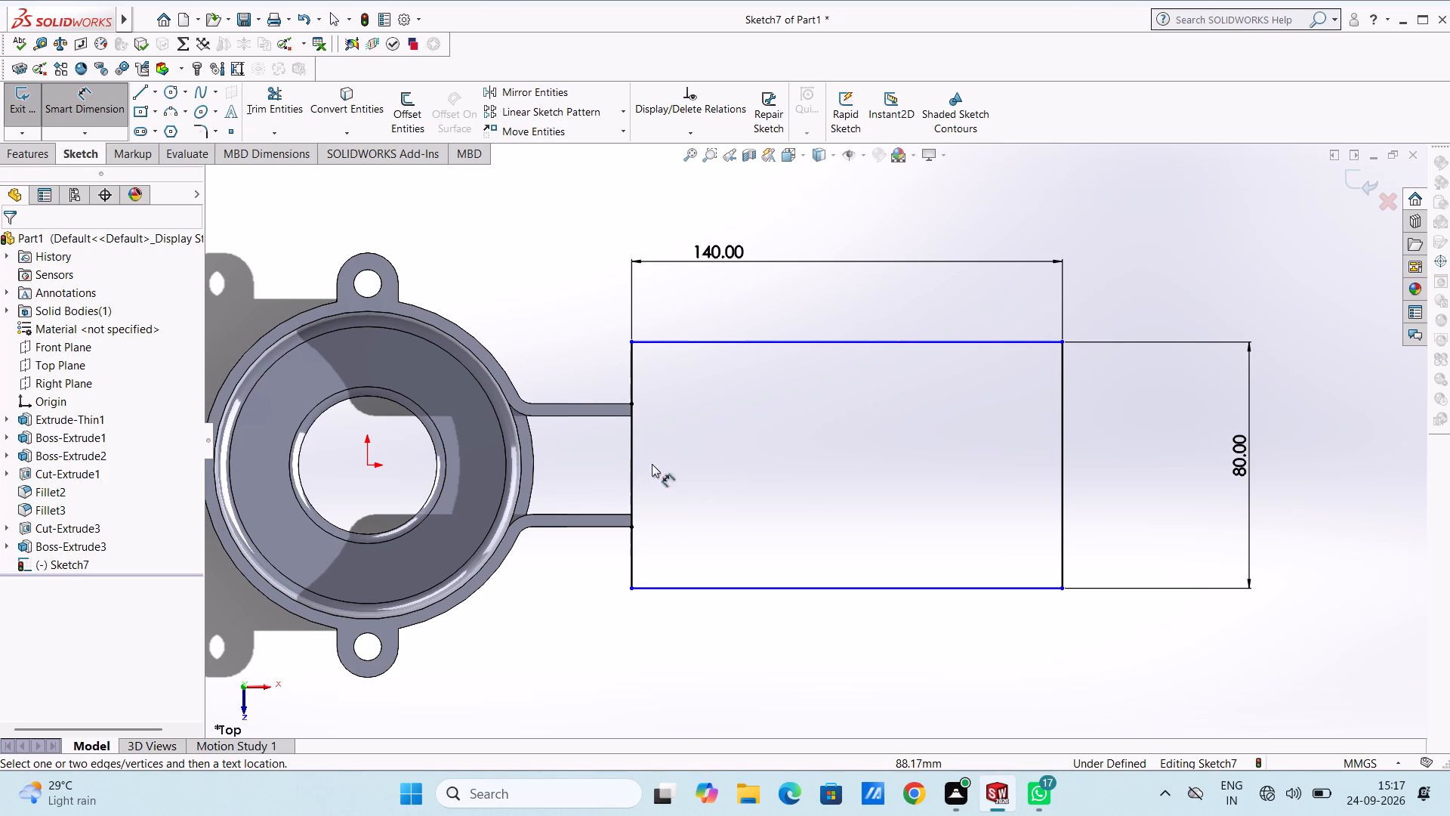
left_click(634, 372)
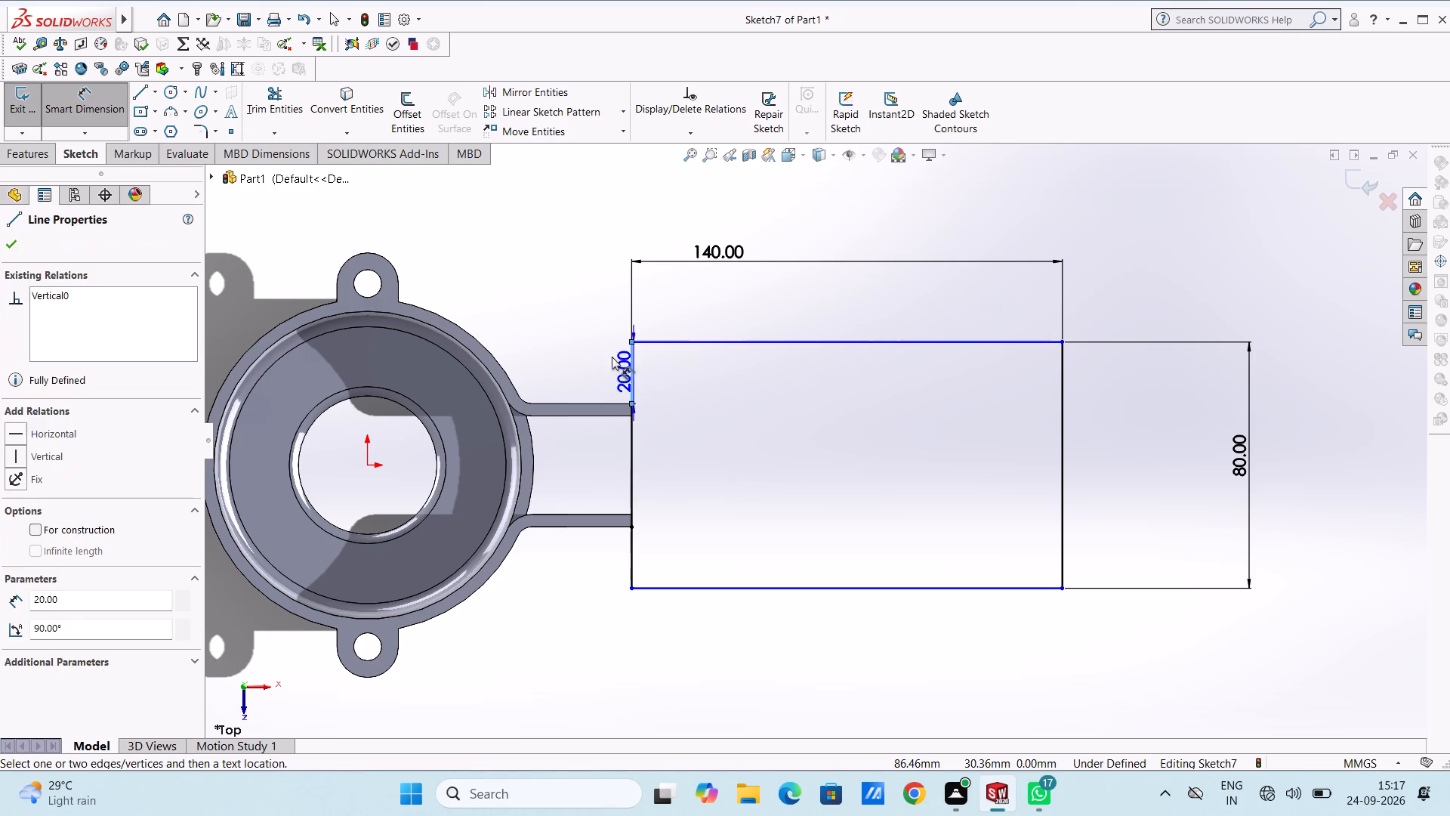
left_click(576, 338)
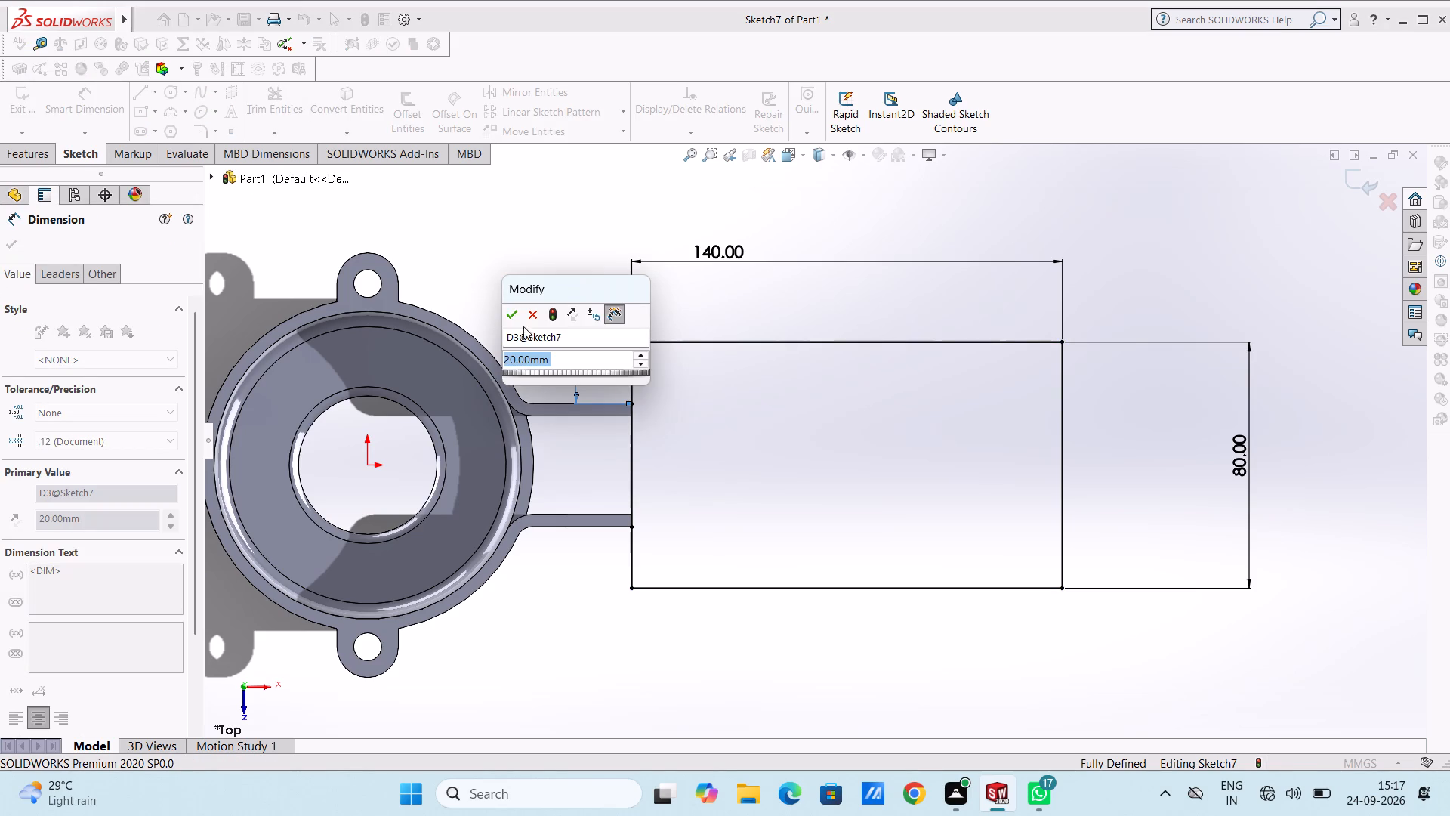
left_click(519, 322)
left_click(519, 312)
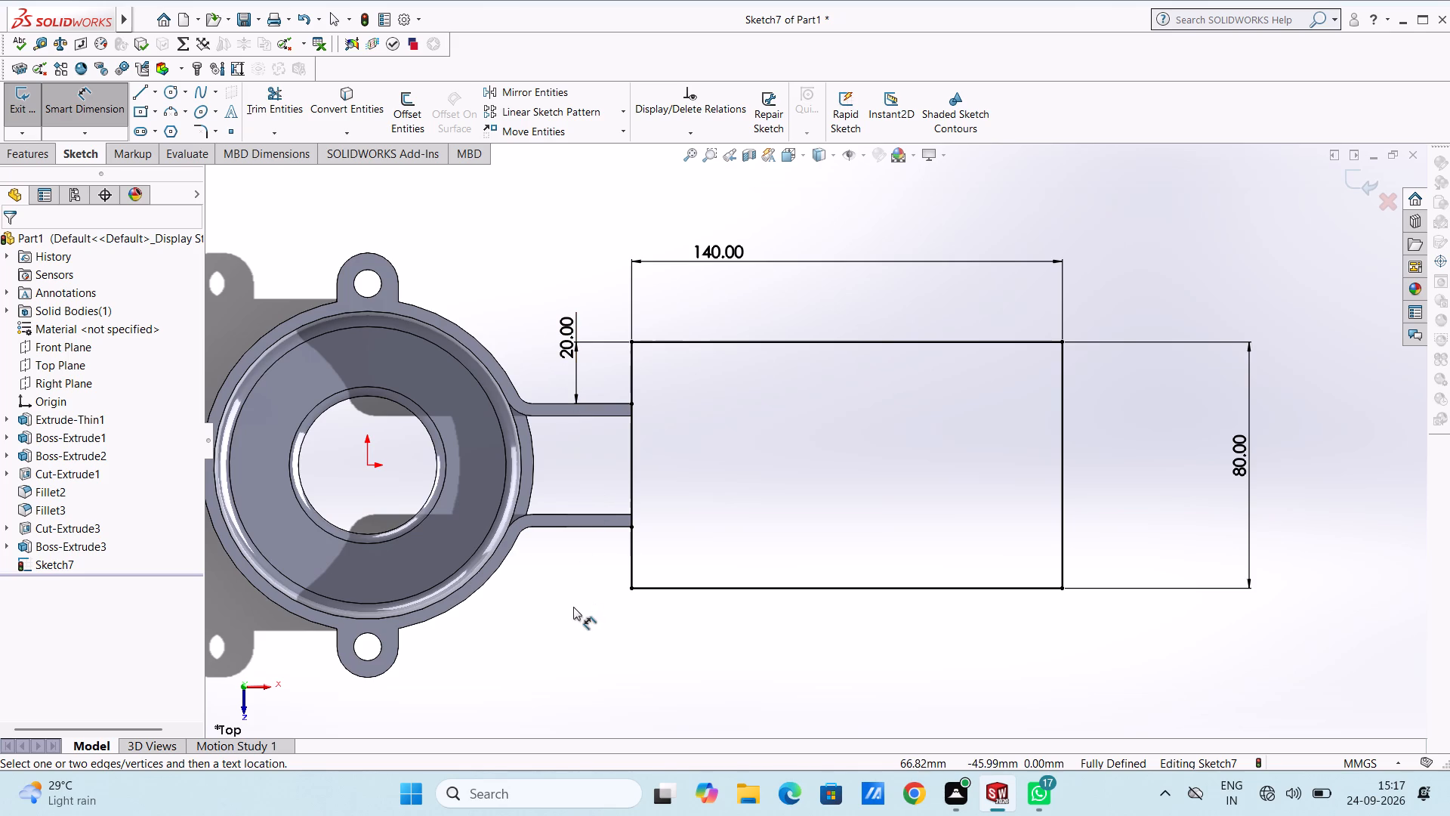
Start a blind boss extrude of the 140 by 80 mm rectangle downward from the arms' top face, with a depth of 80 mm.
middle_click_drag(573, 607, 568, 385)
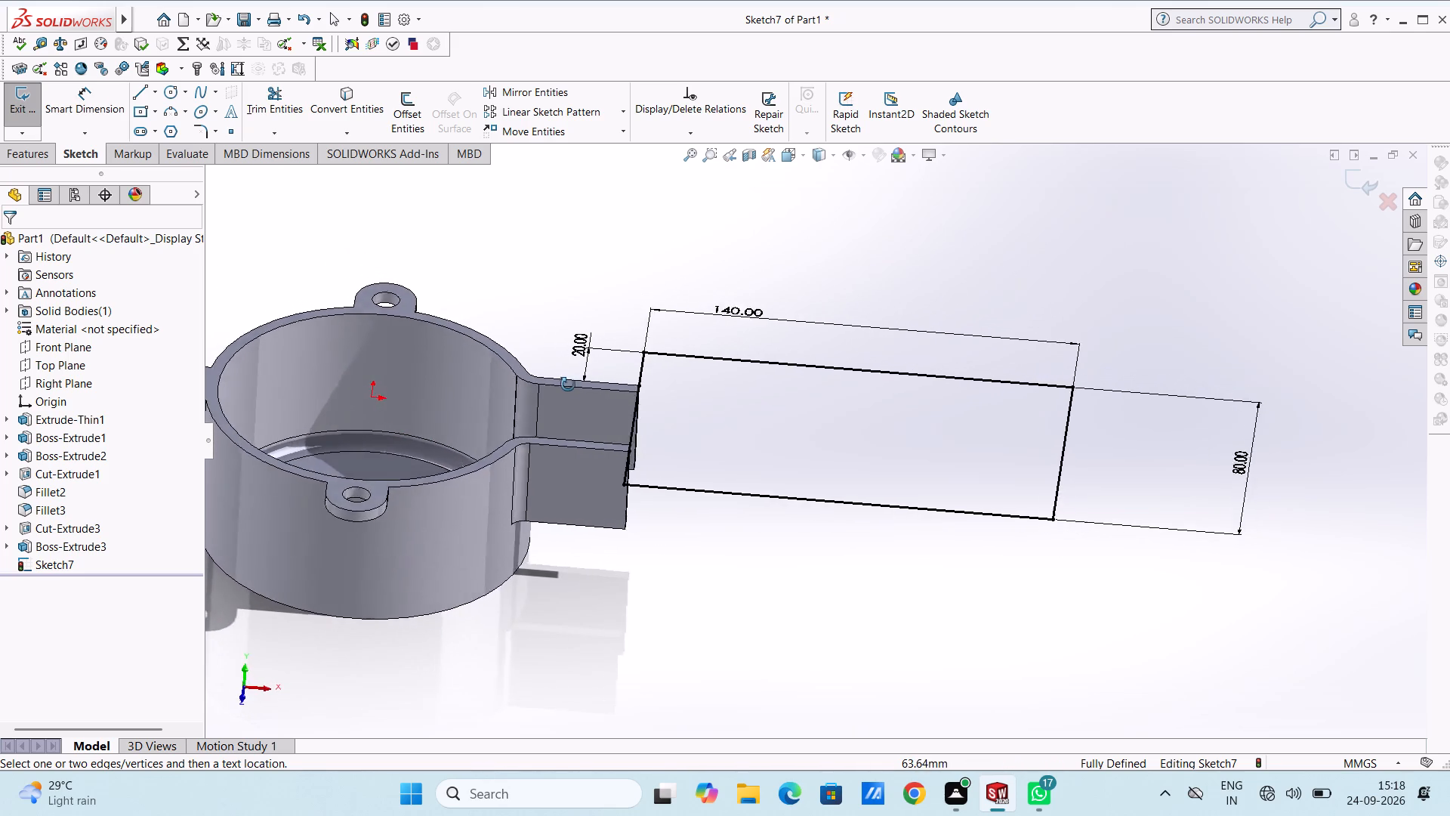
middle_click_drag(568, 385, 566, 515)
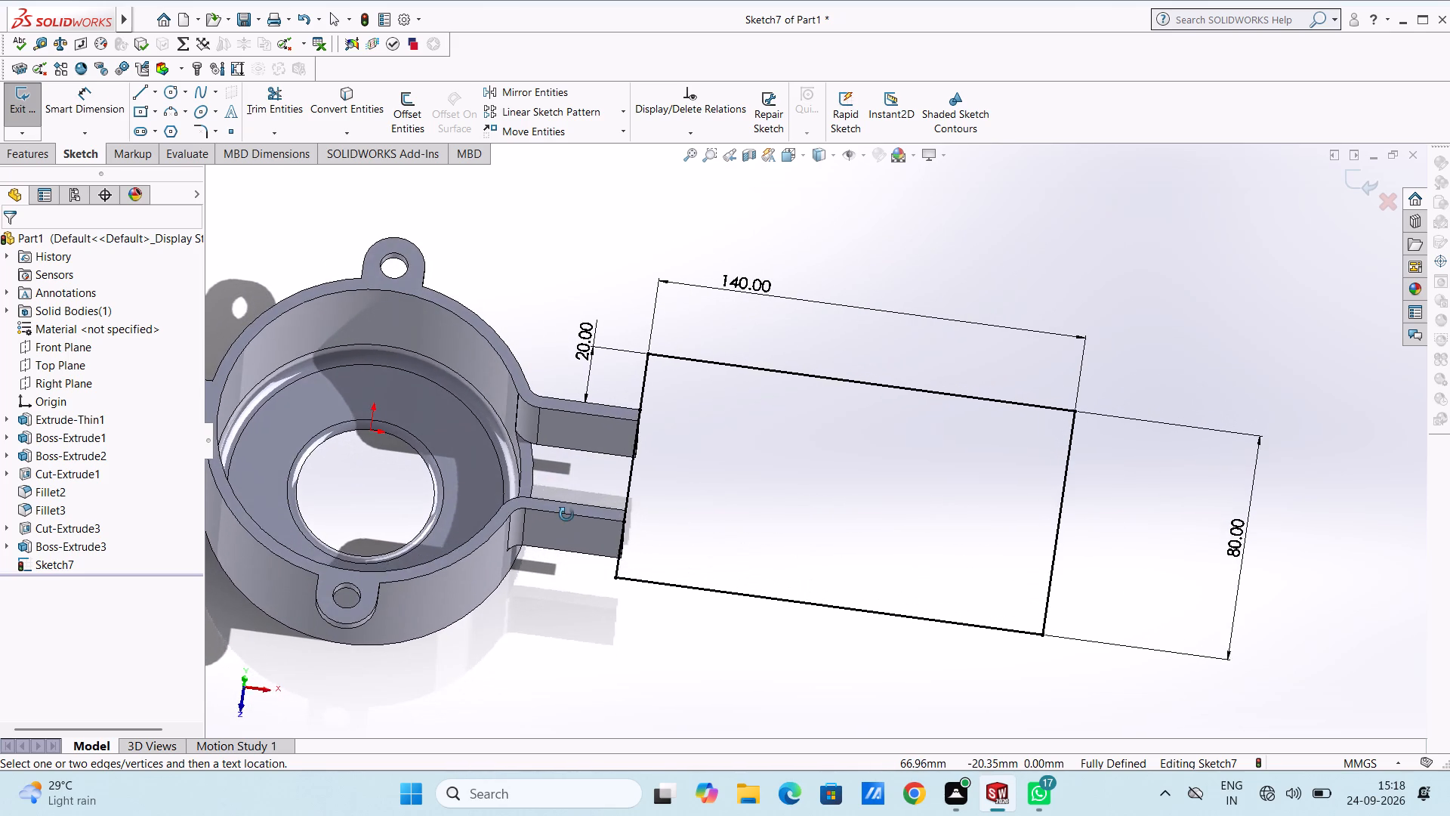
middle_click_drag(566, 515, 560, 400)
middle_click_drag(535, 602, 526, 493)
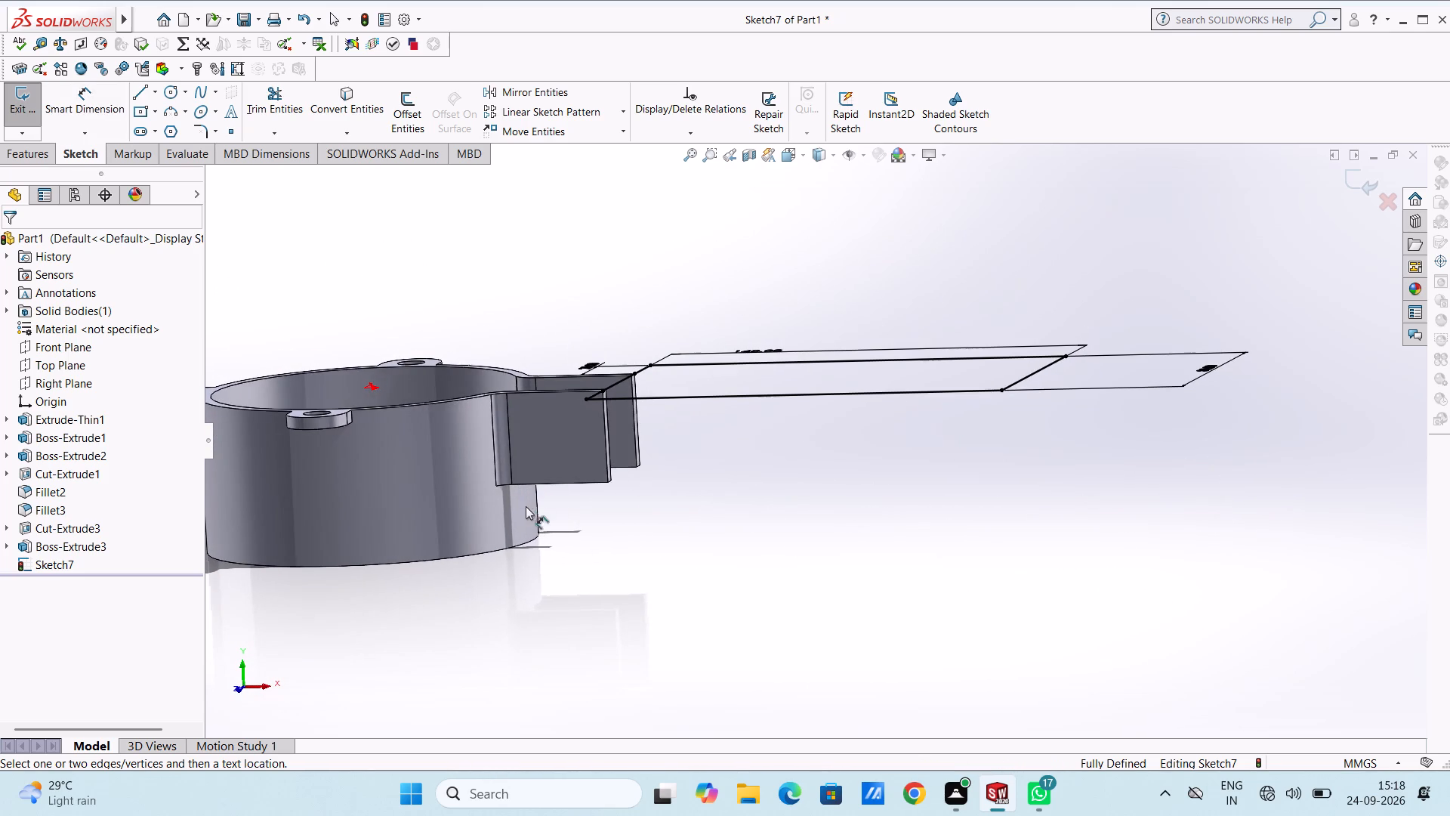
left_click(16, 159)
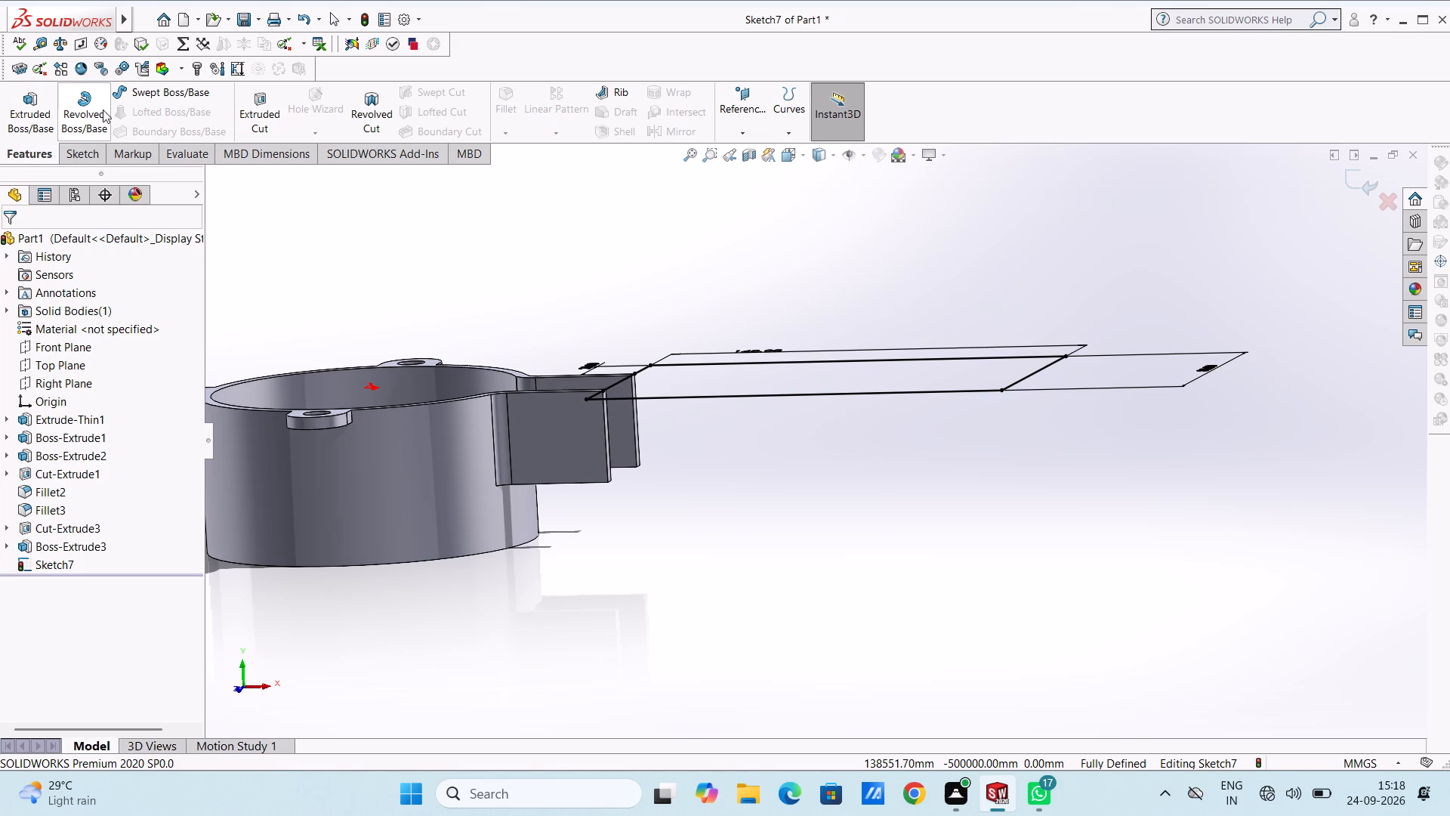
left_click(35, 108)
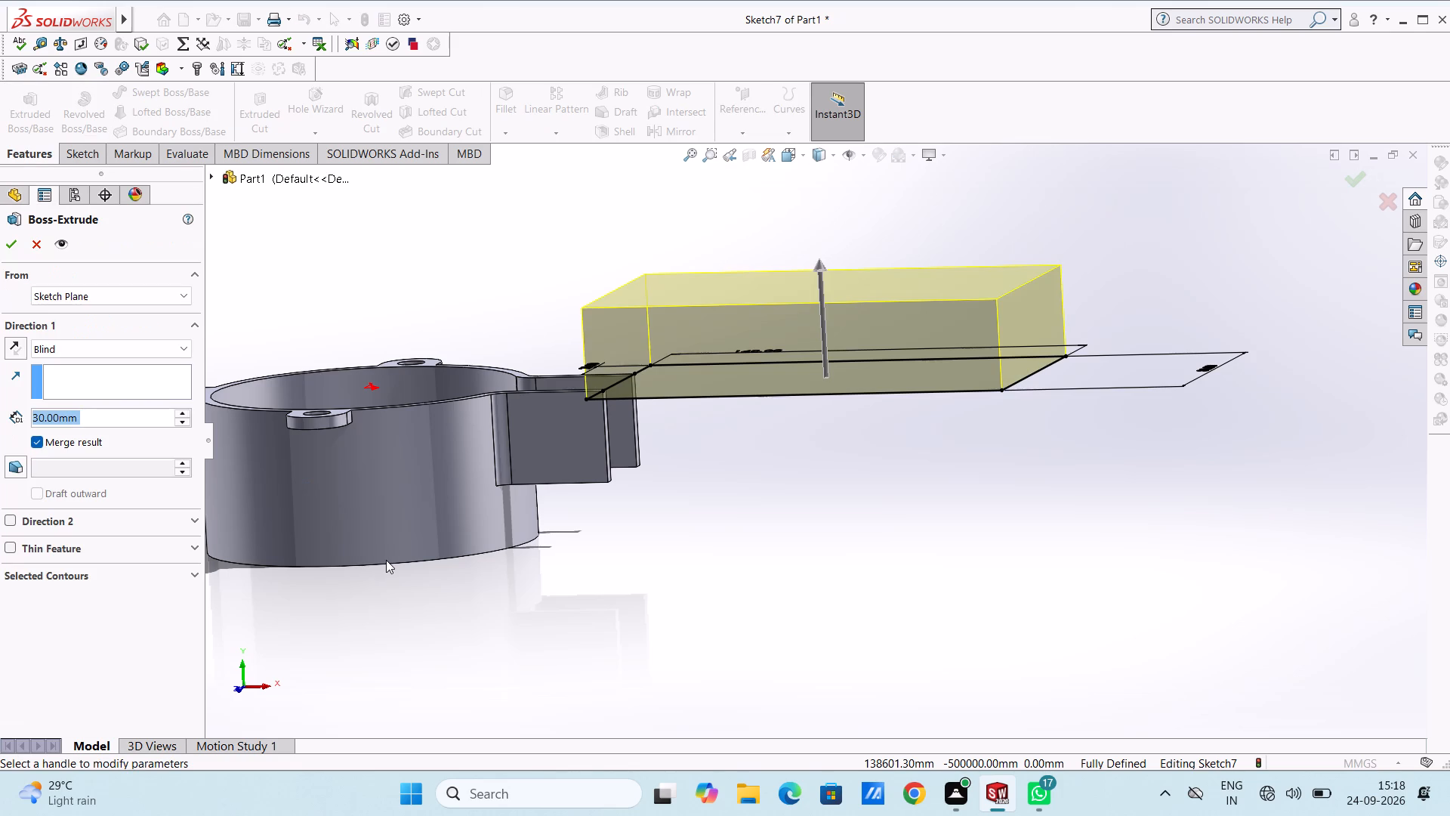
left_click(12, 348)
double_click(126, 415)
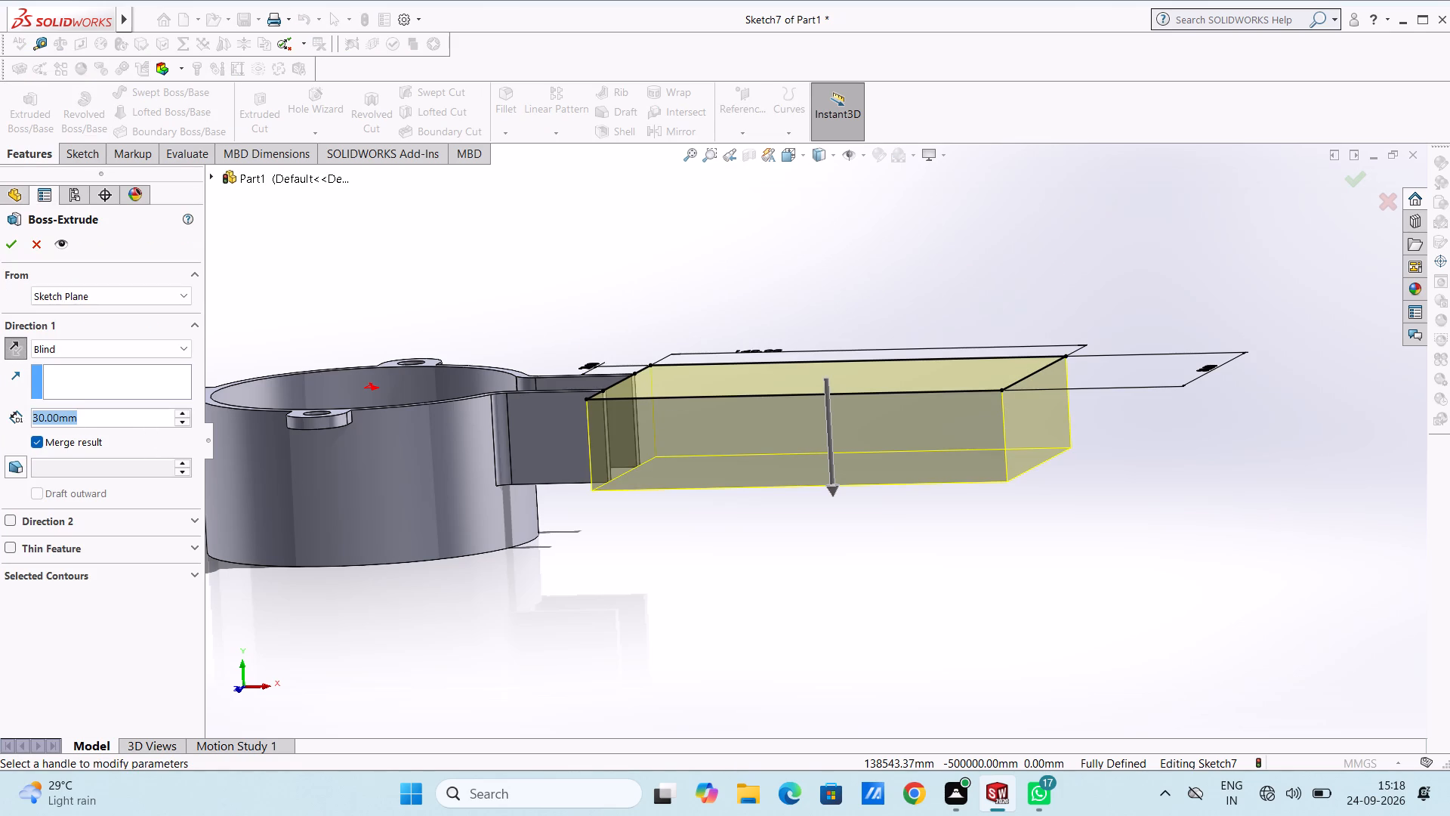
type("60")
key("Return")
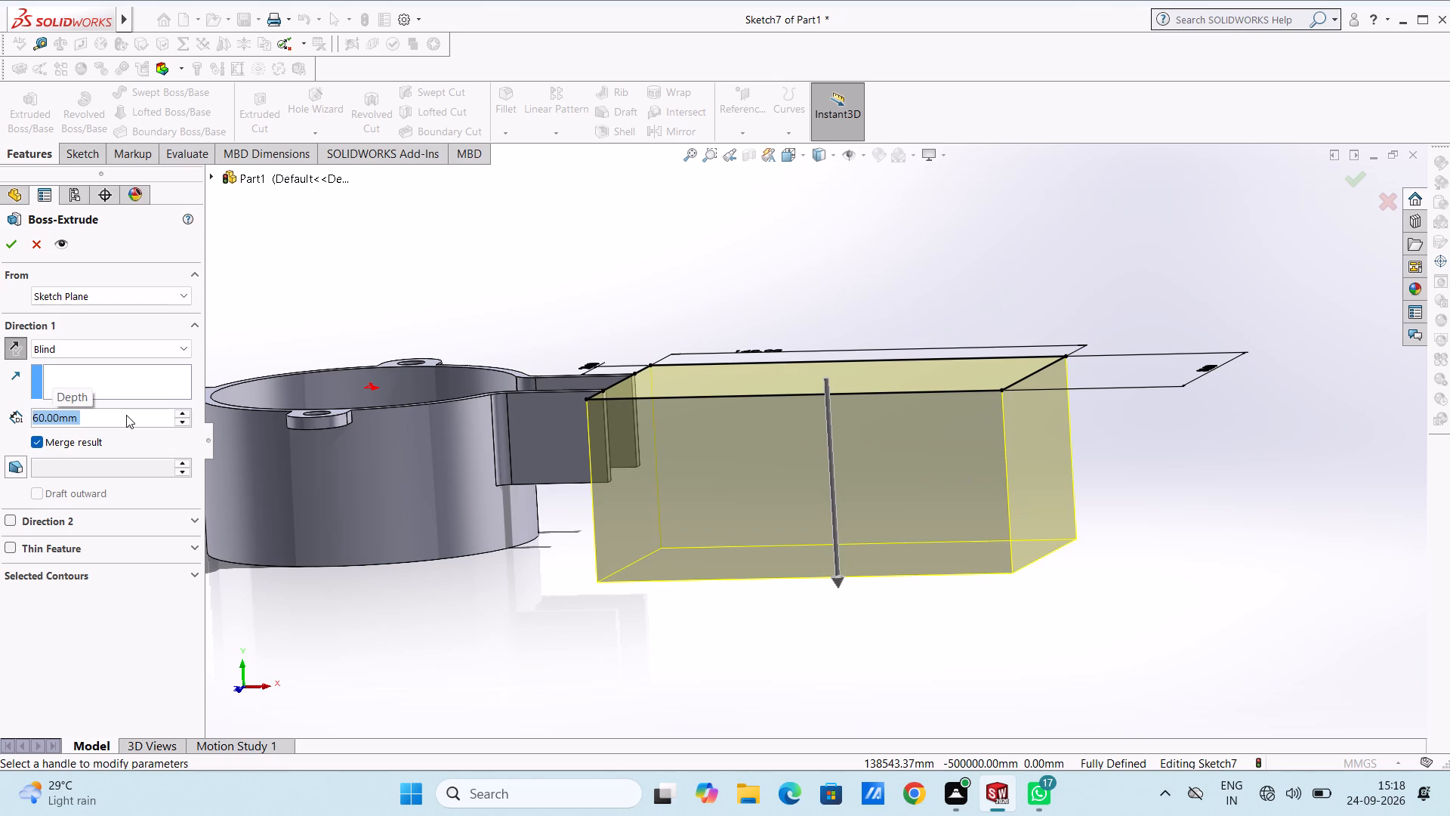
type("70")
key("Return")
middle_click_drag(345, 302, 370, 280)
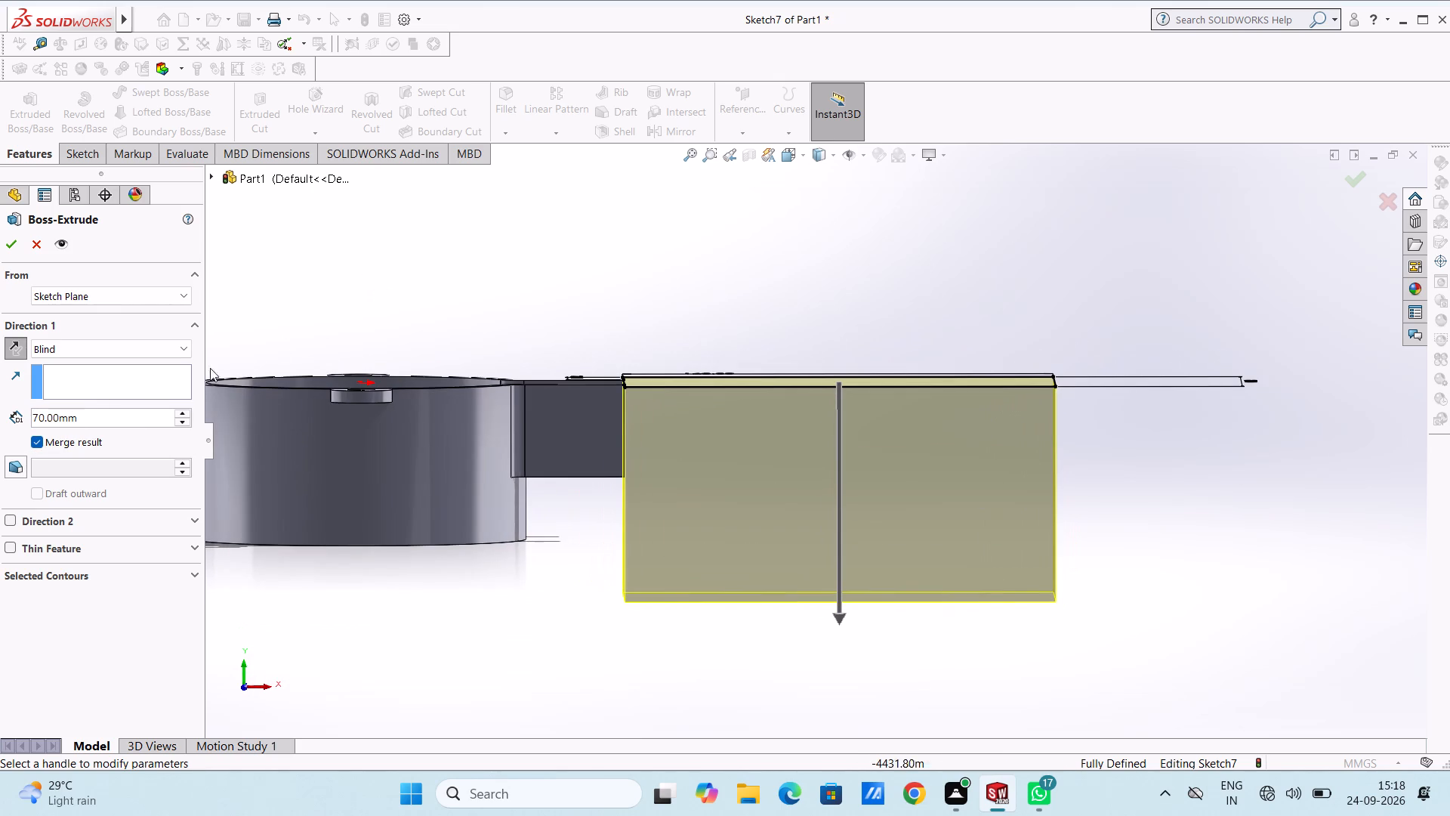
double_click(133, 410)
double_click(131, 415)
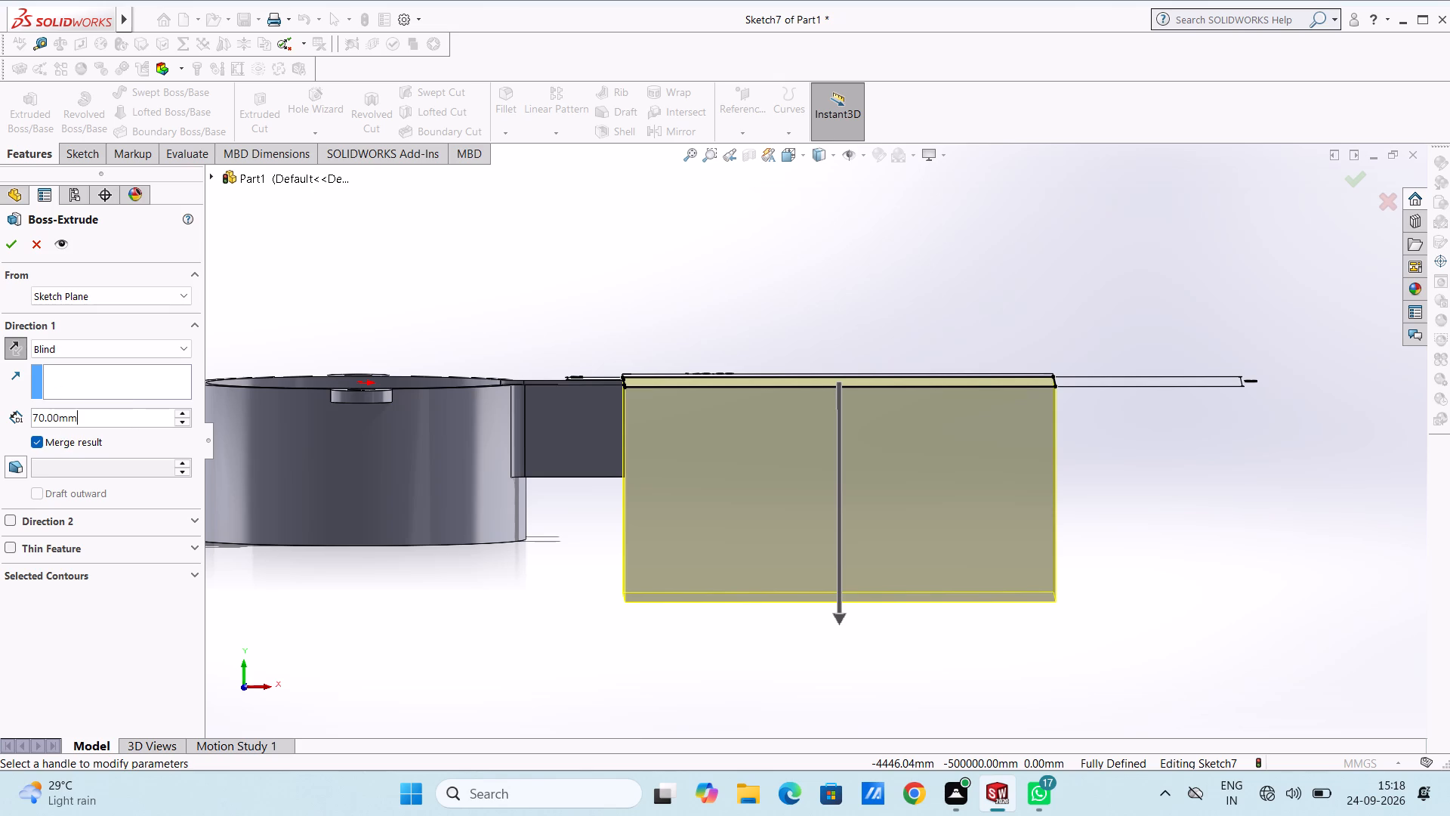
type("80")
key("Return")
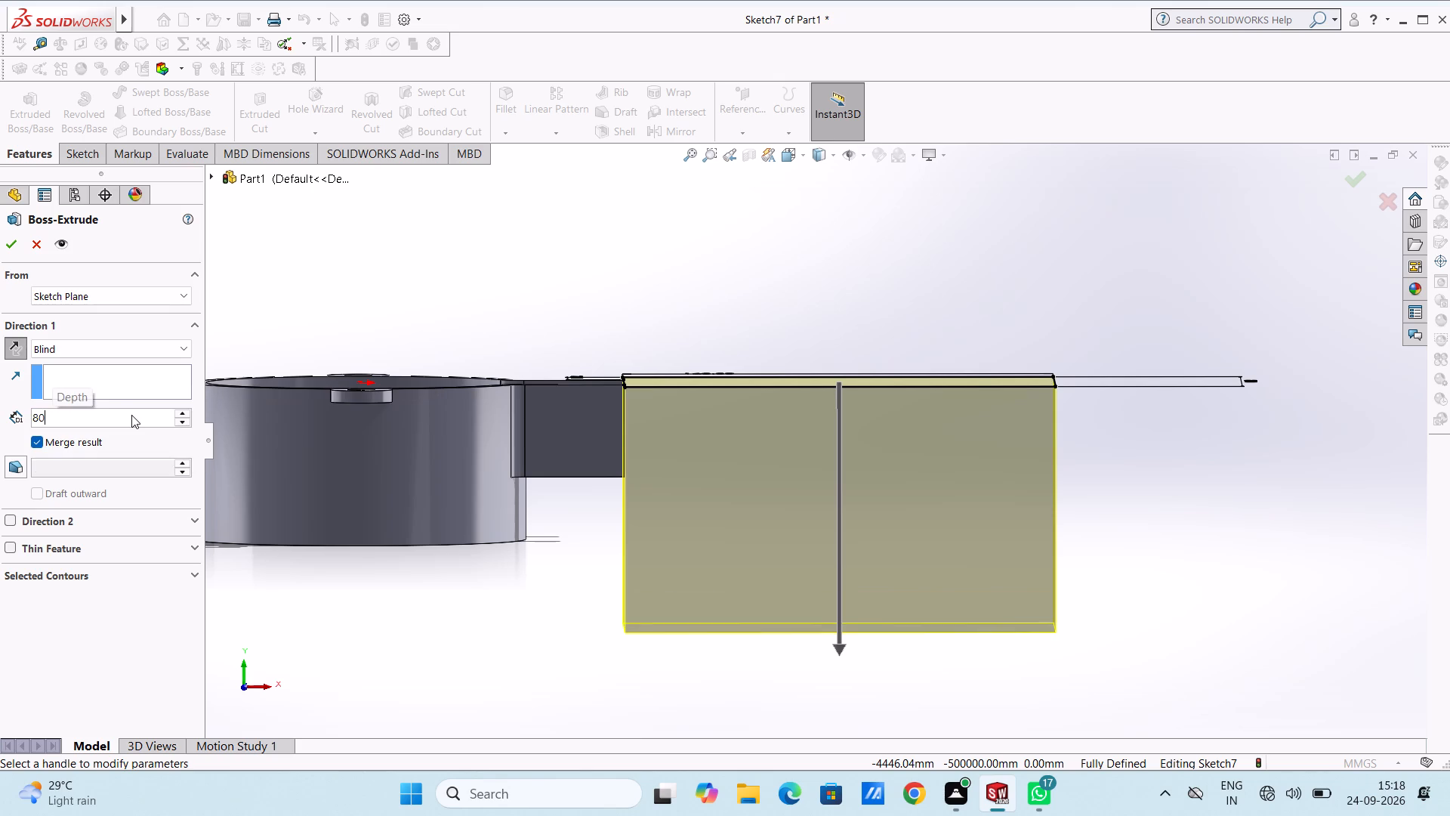
Make the rectangle's extrusion a one-direction thin feature with 4 mm walls outside the outline and finish it.
scroll(438, 425, "up", 2)
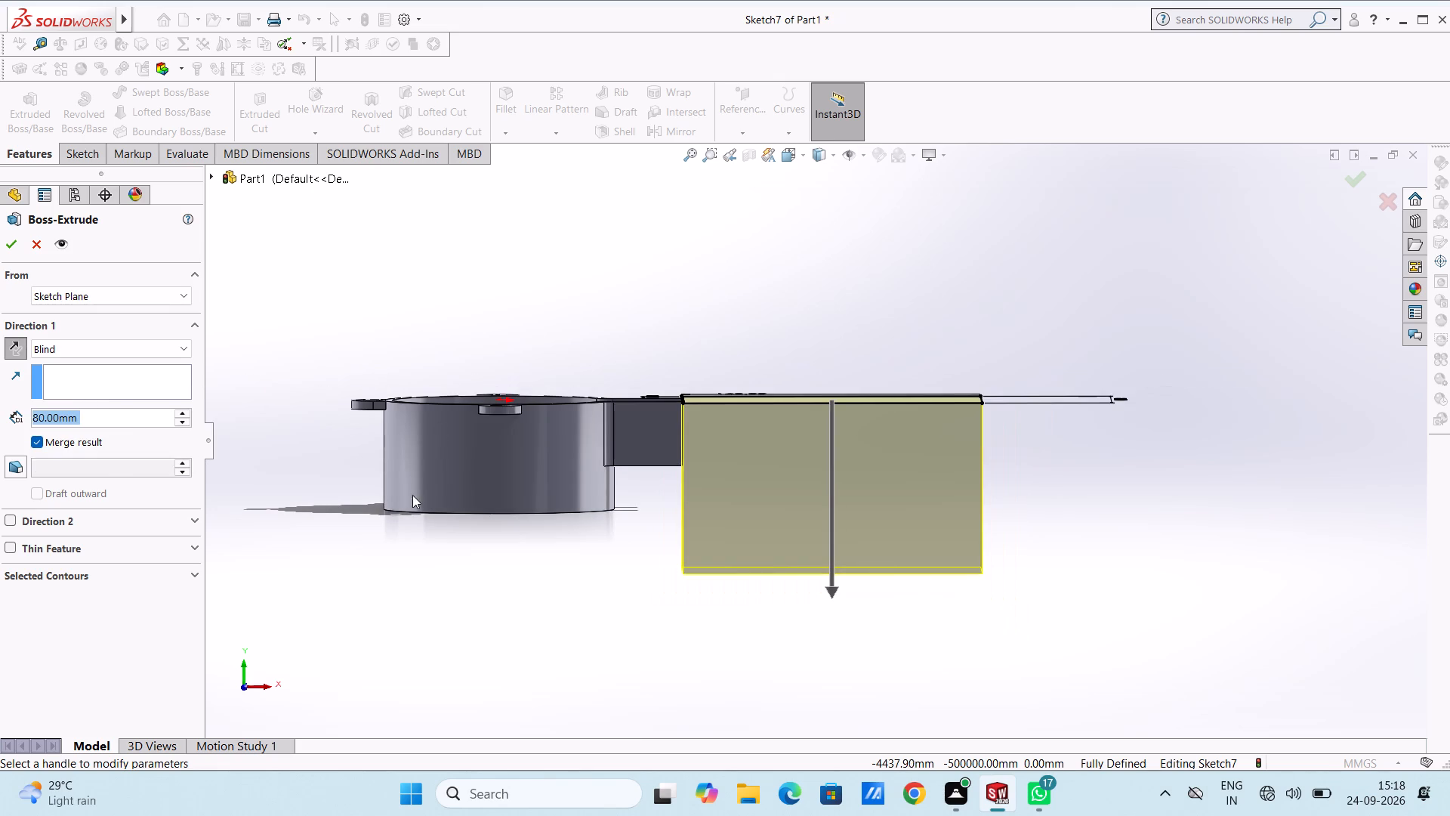
middle_click(461, 542)
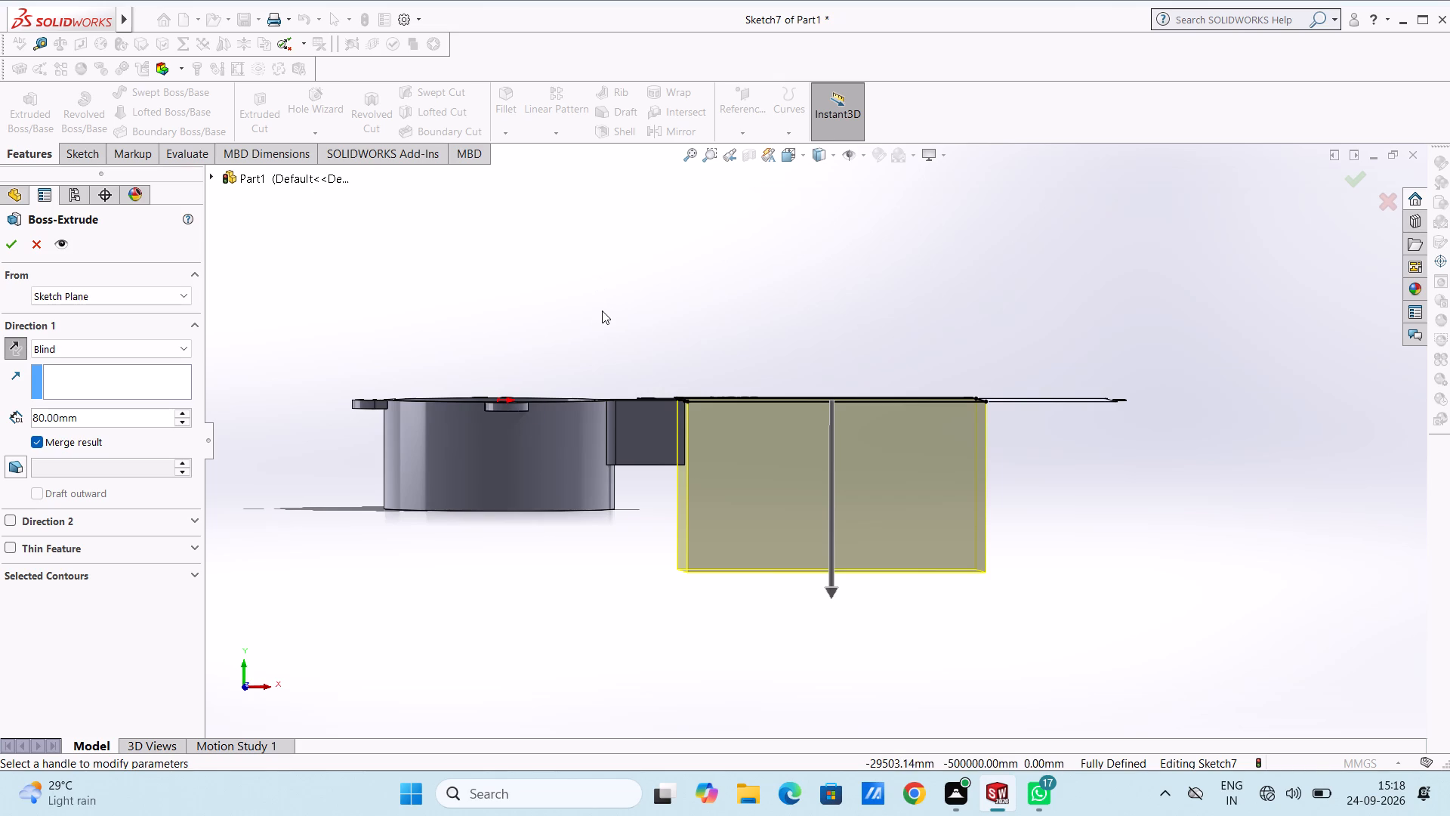
middle_click_drag(603, 317, 589, 590)
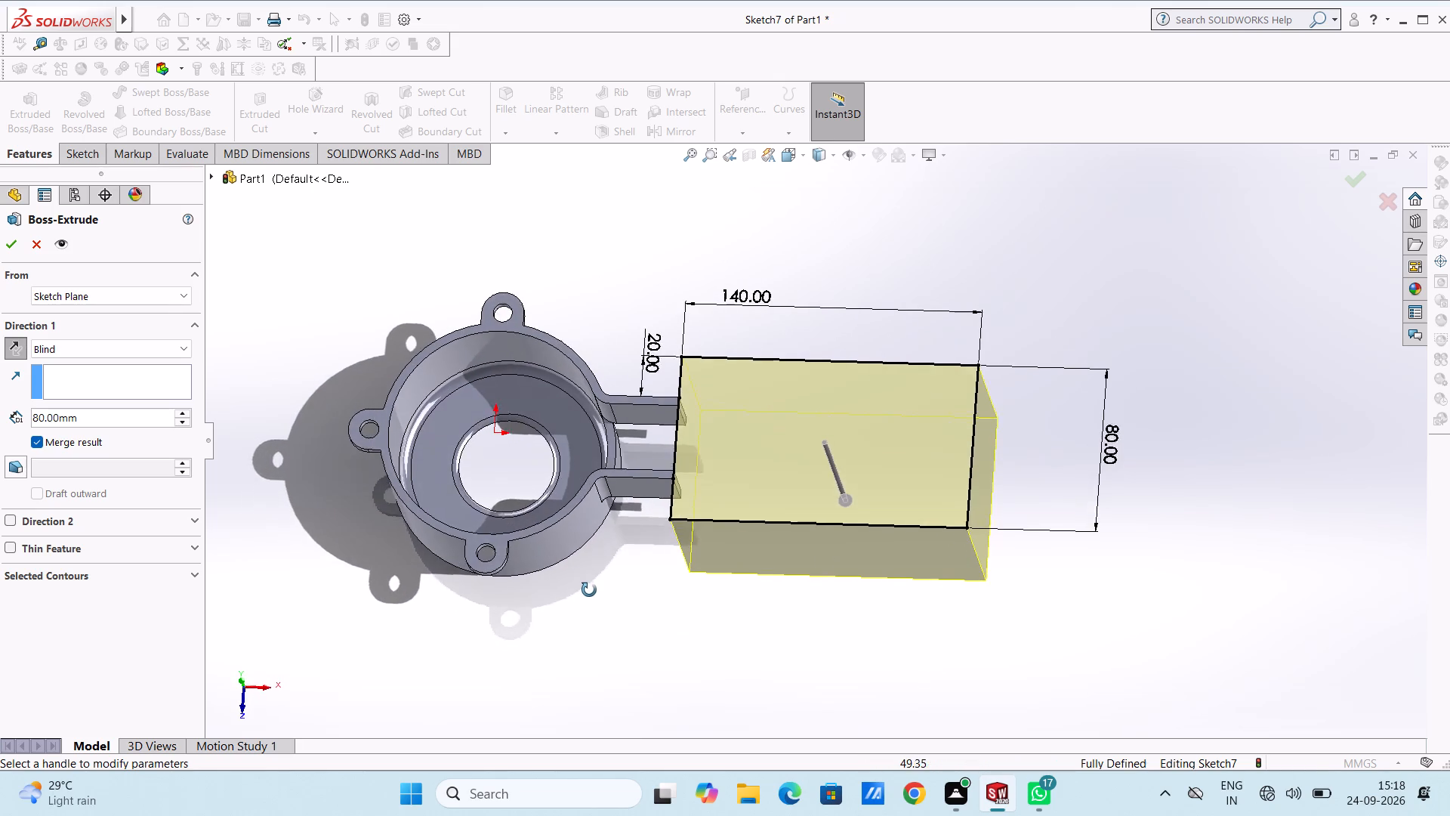
middle_click_drag(589, 590, 600, 619)
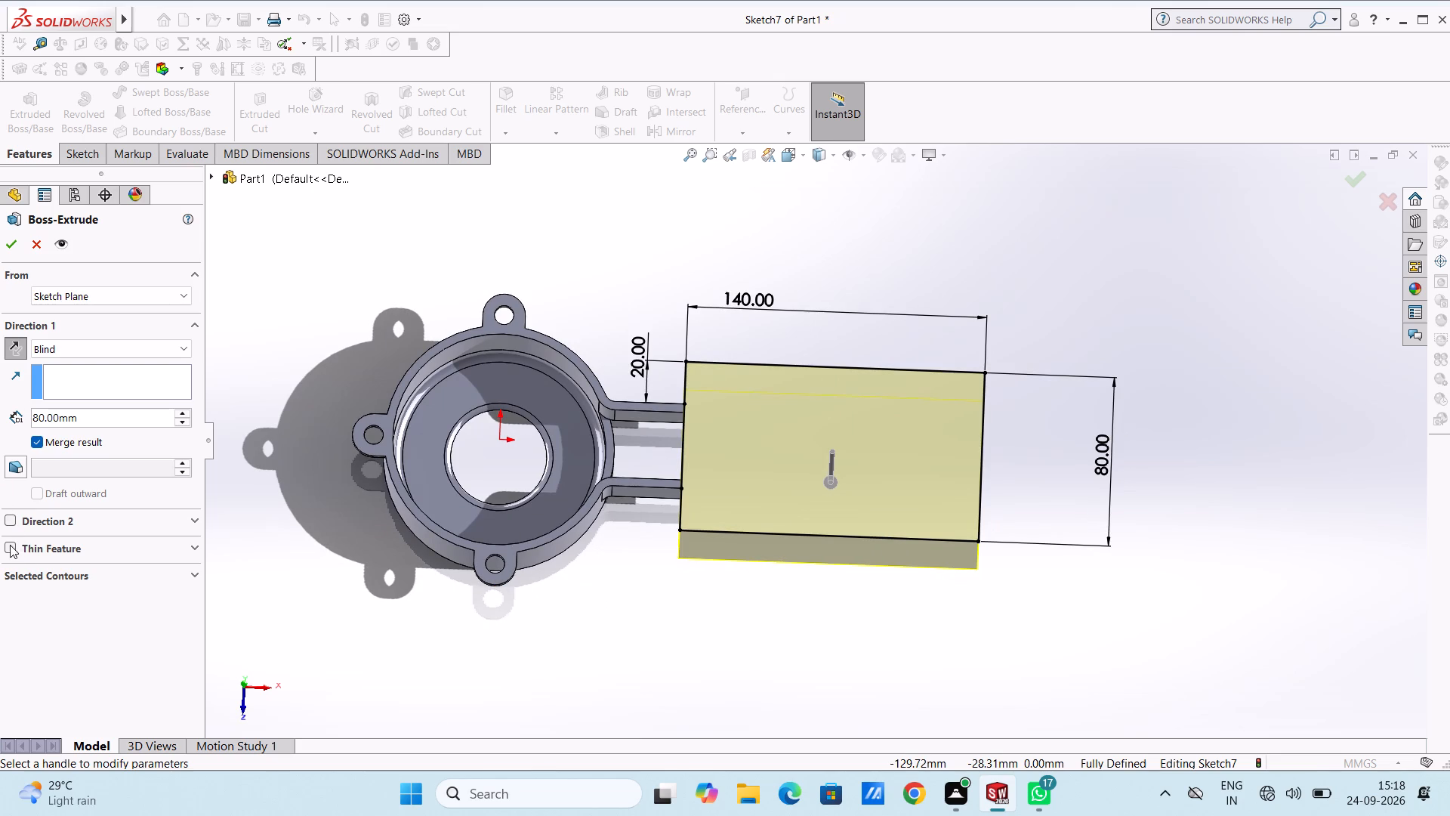
left_click(8, 546)
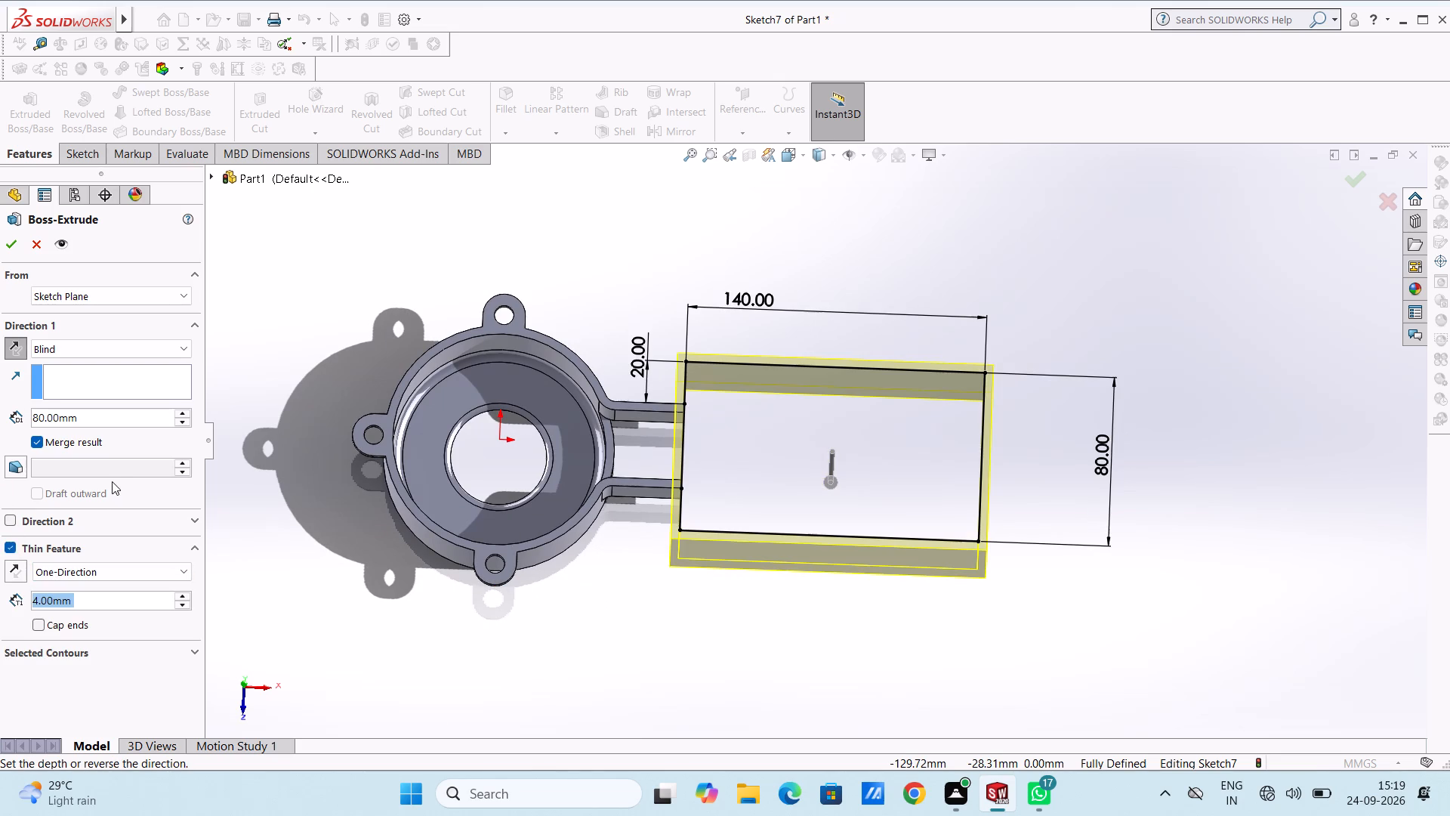
left_click(8, 247)
left_click(282, 288)
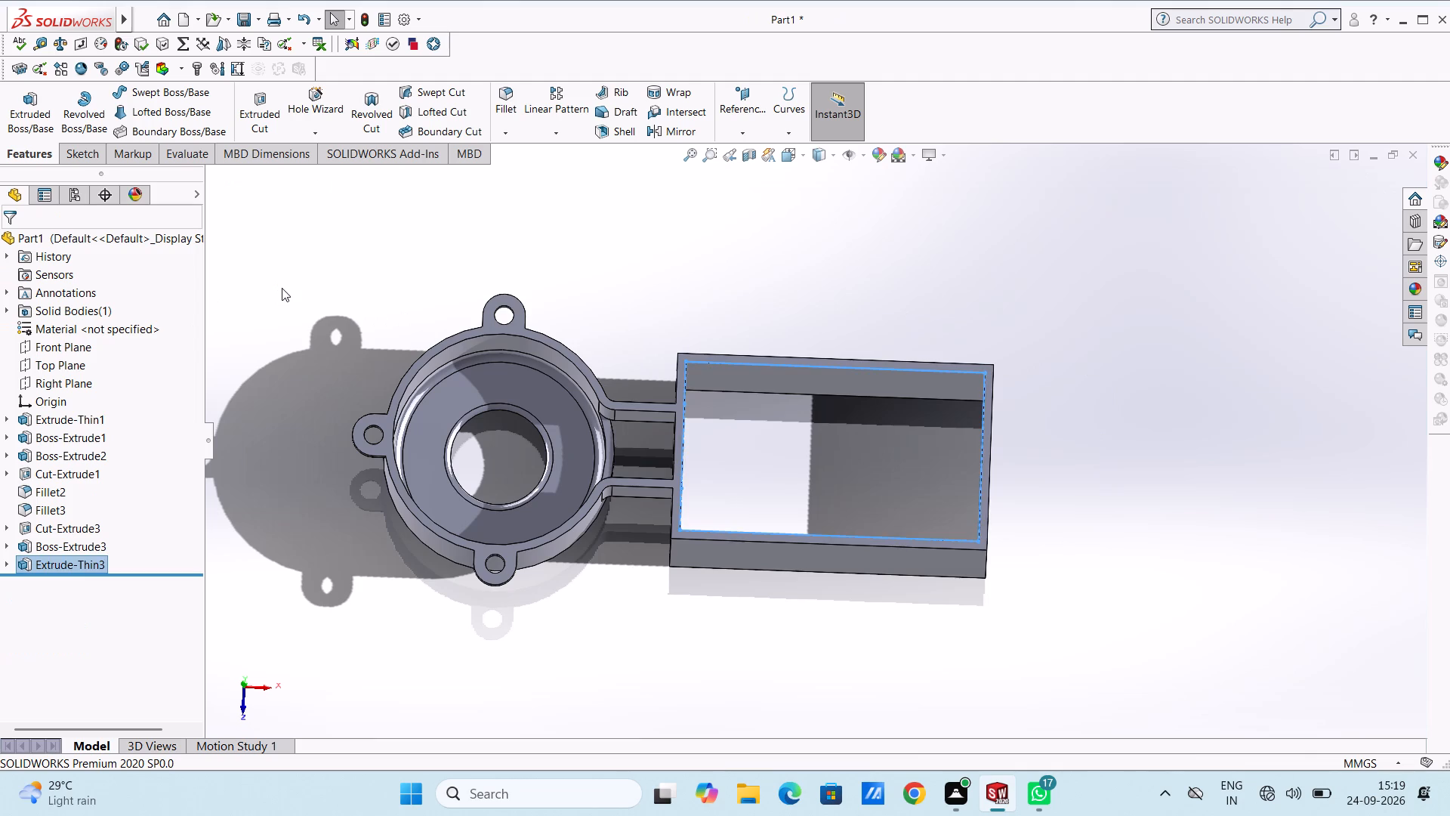
Fillet the outer corner edge where the rear arm meets the rectangular frame with a 5 mm radius.
middle_click_drag(316, 289, 321, 314)
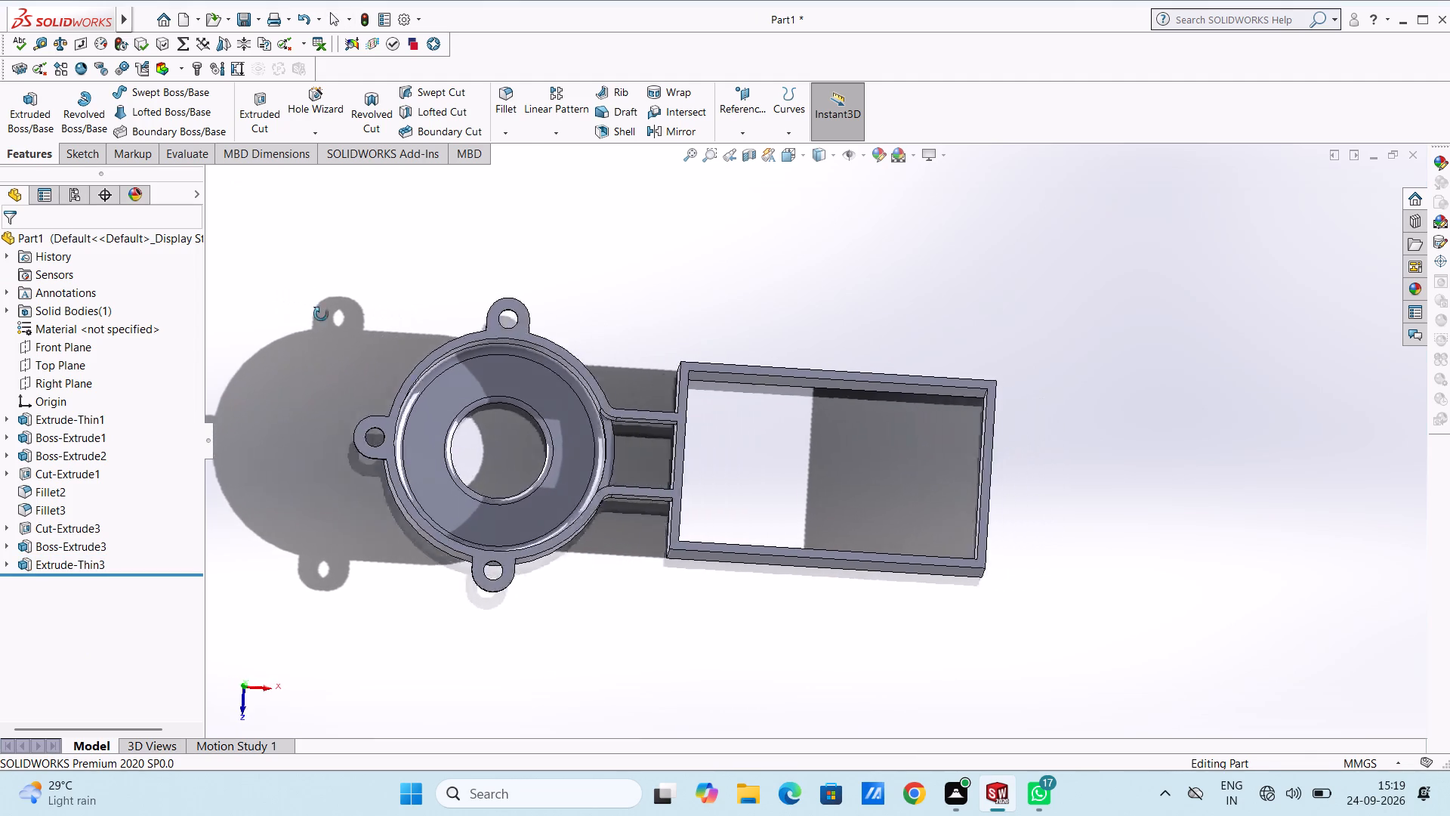
middle_click_drag(321, 314, 322, 357)
scroll(789, 406, "down", 4)
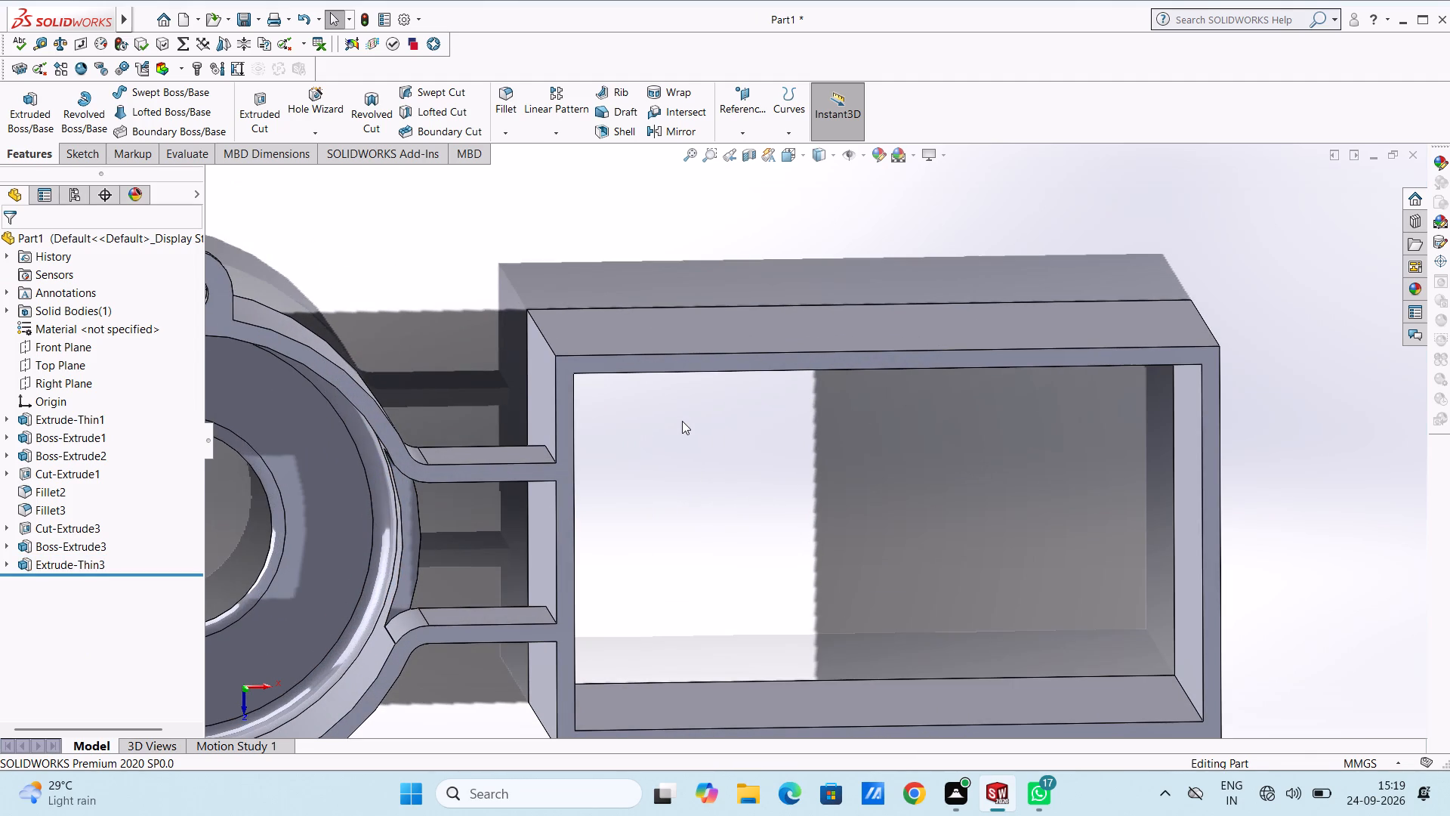
middle_click_drag(707, 431, 719, 448)
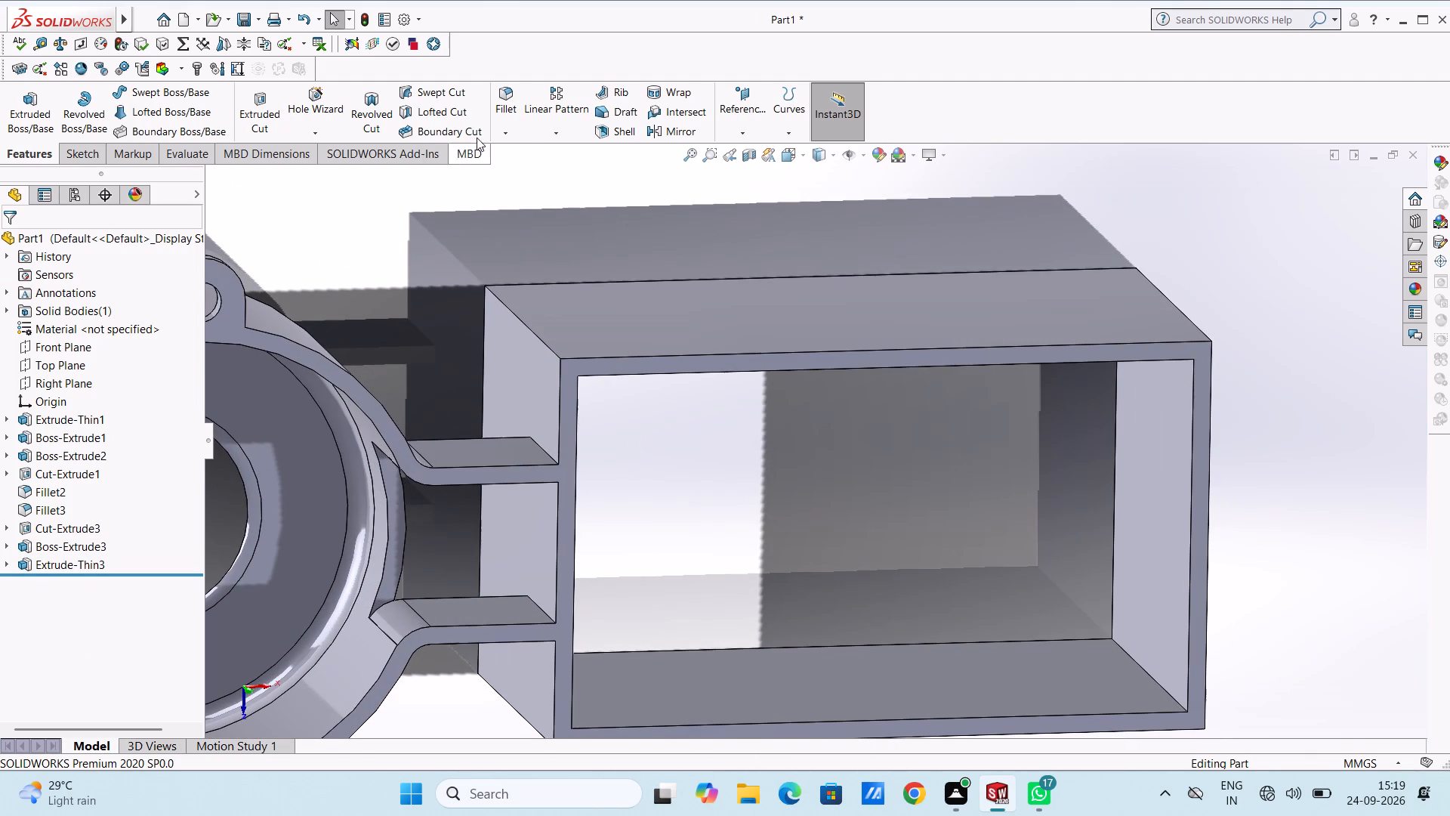
left_click(507, 95)
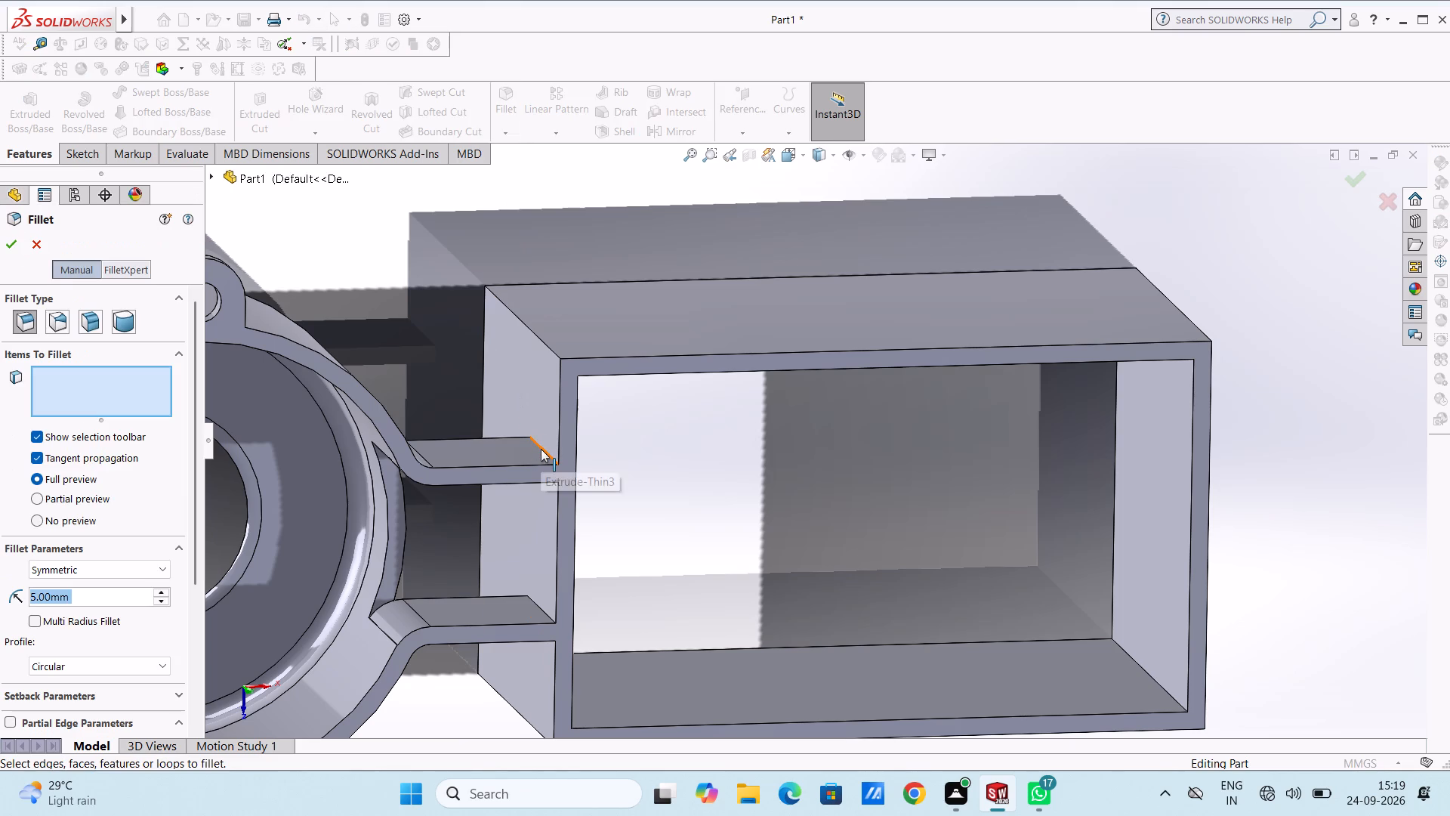
left_click(541, 449)
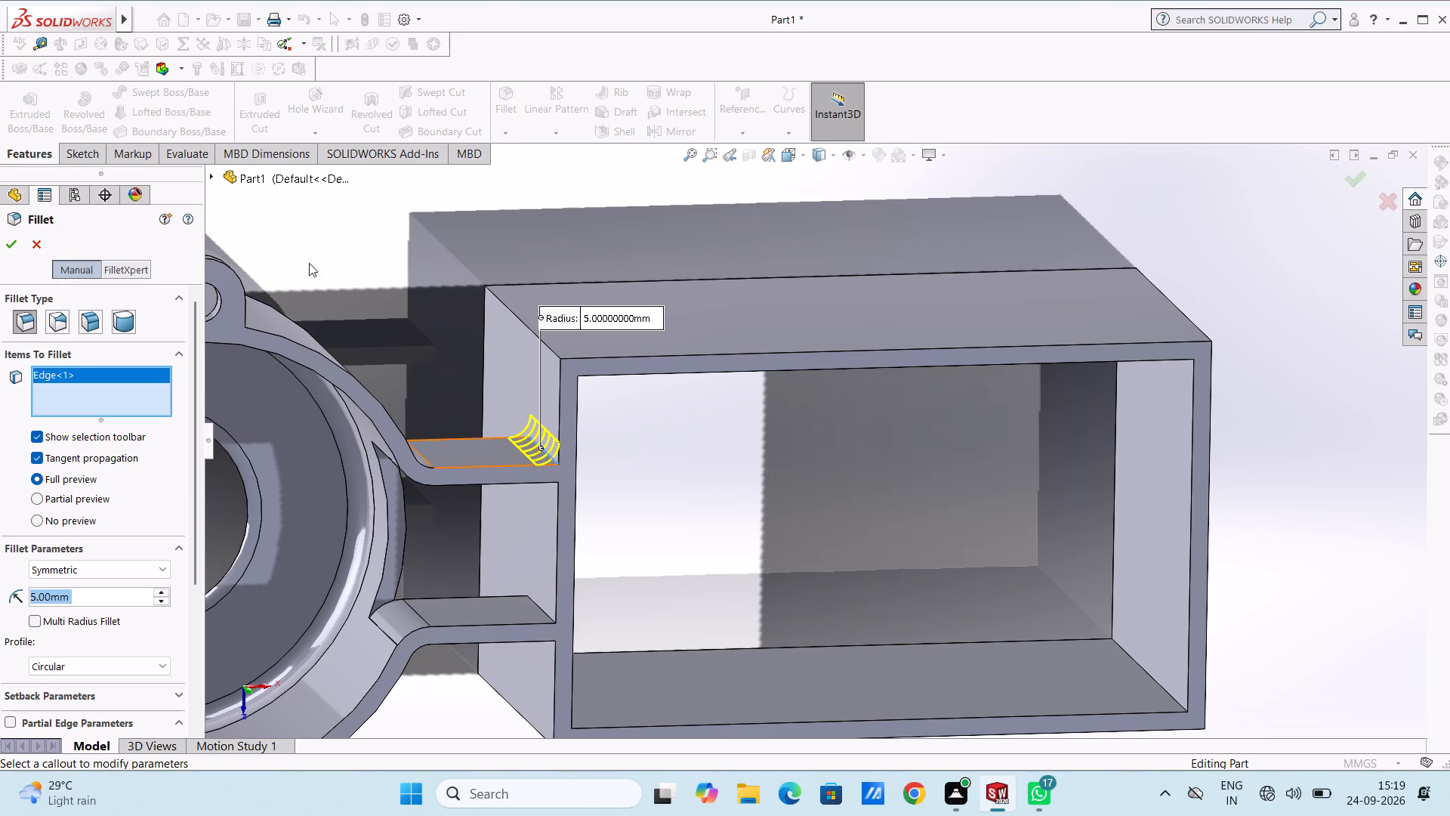
left_click(10, 248)
Fillet the outer corner edge where the front arm meets the rectangular frame with a 5 mm radius.
scroll(369, 352, "up", 2)
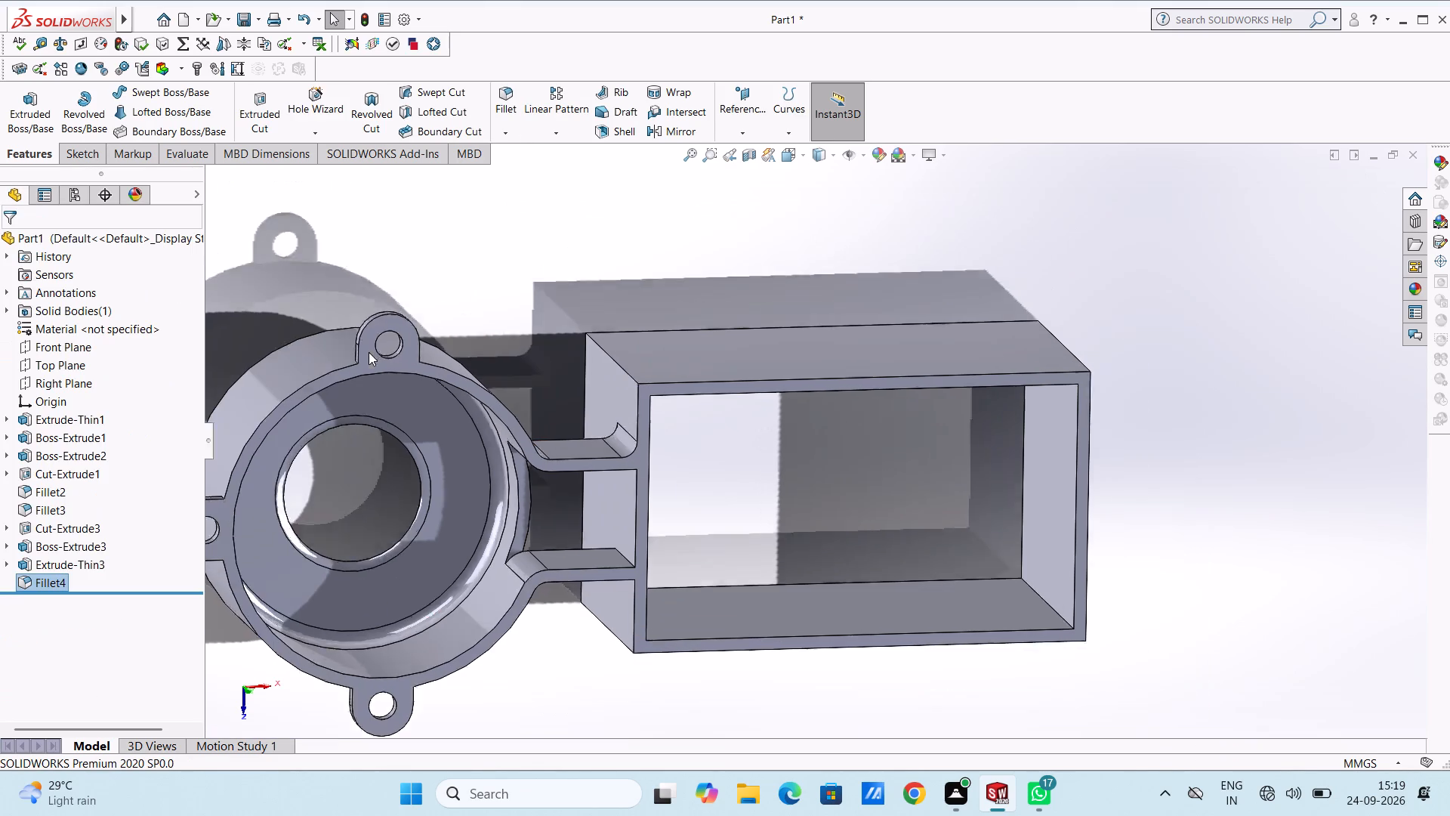
scroll(369, 352, "up", 1)
middle_click_drag(505, 487, 485, 388)
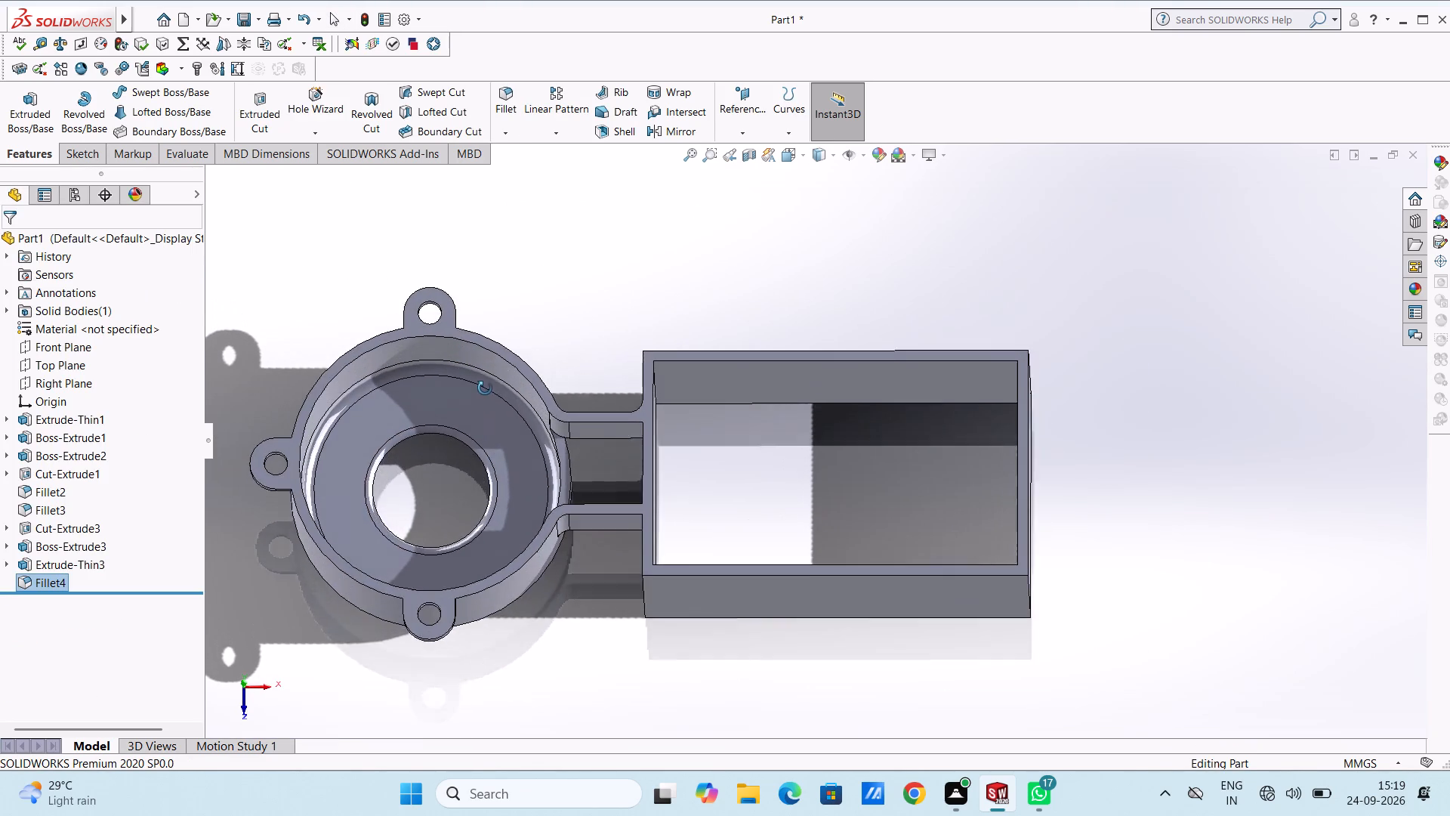
middle_click_drag(485, 388, 486, 379)
middle_click_drag(594, 557, 608, 511)
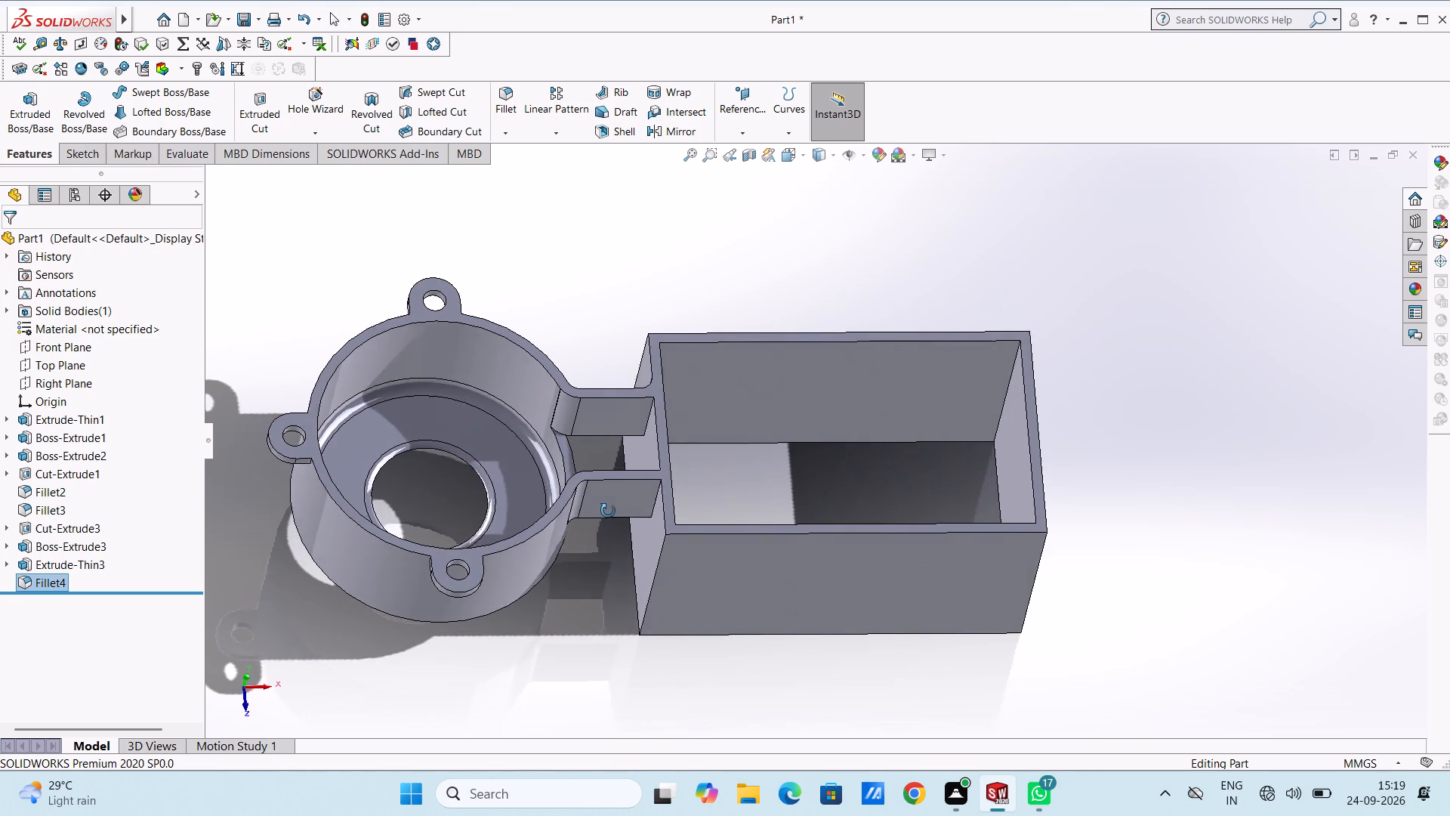
middle_click_drag(608, 511, 619, 514)
scroll(678, 495, "down", 4)
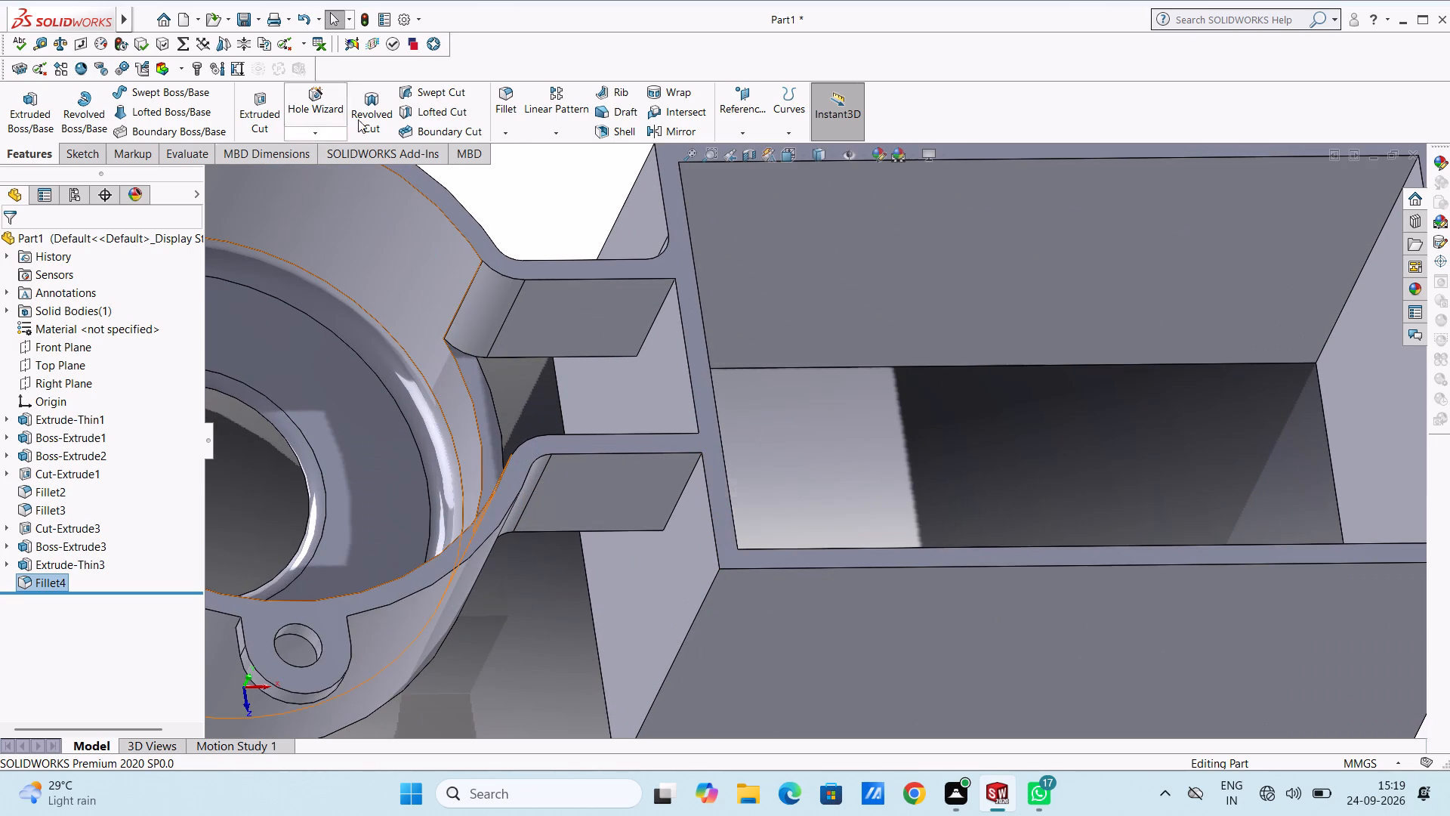
left_click(508, 104)
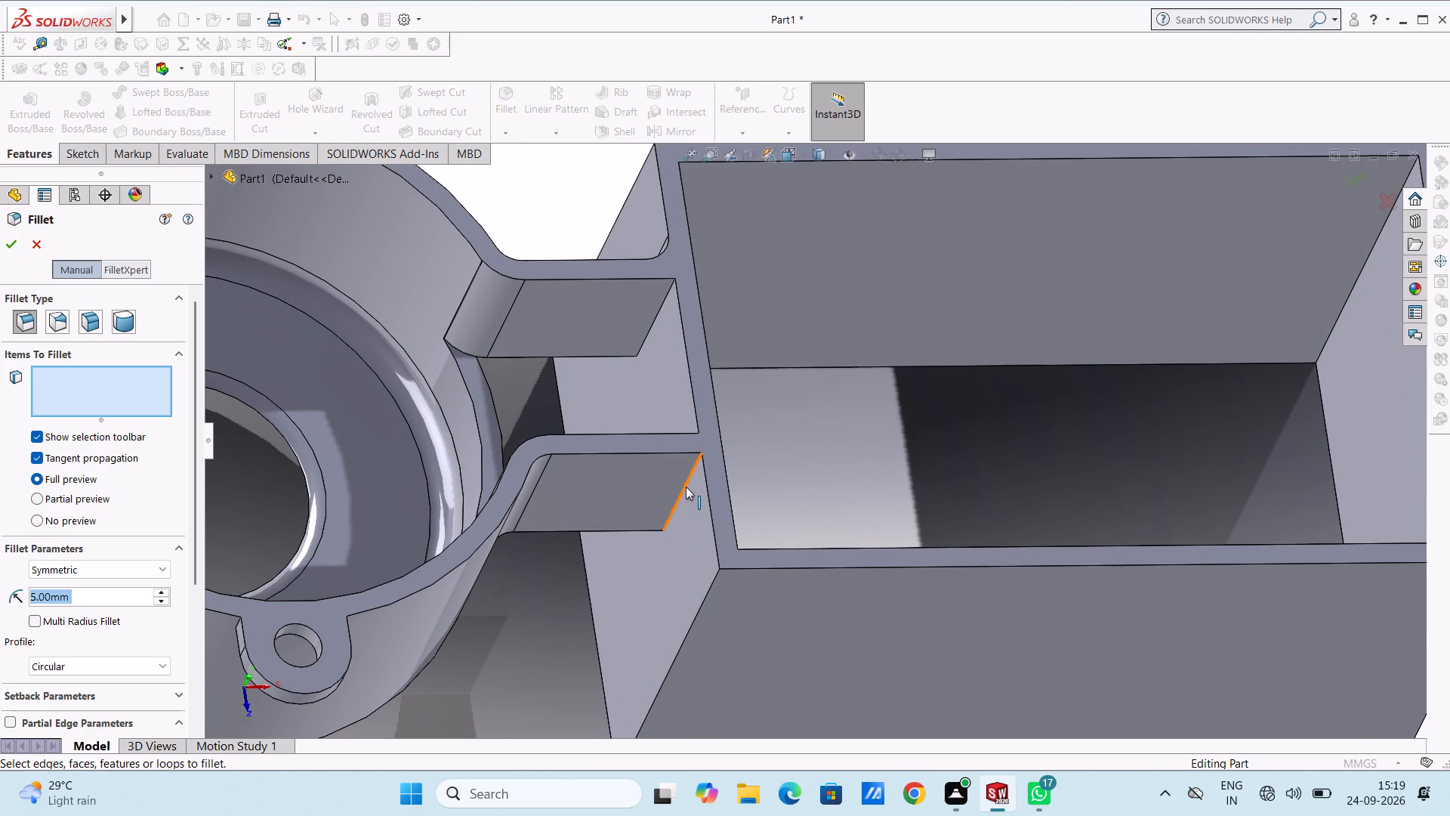
left_click(686, 486)
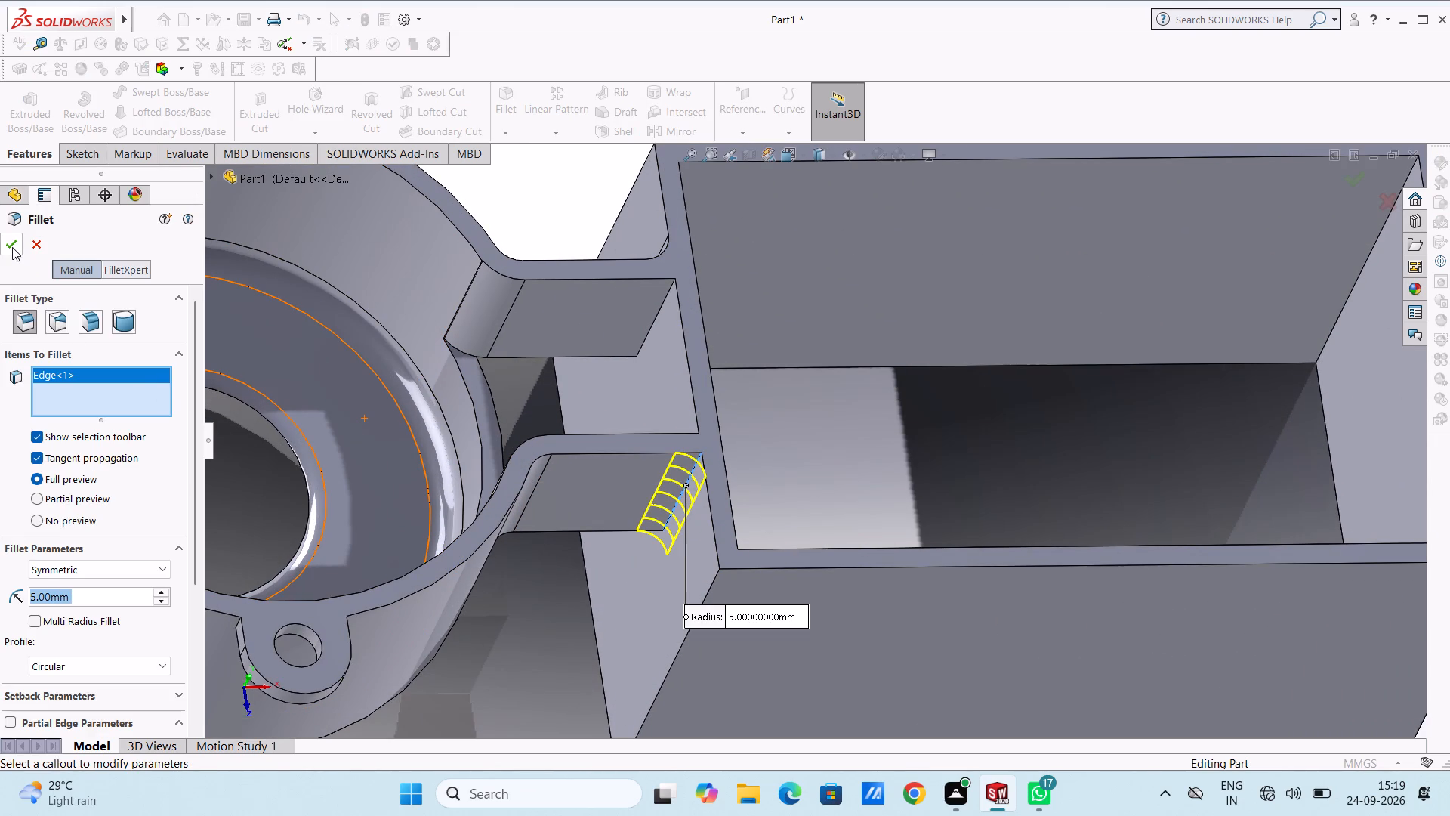
left_click(12, 246)
Examine the cup, filleted arms and rectangular frame from above and from the bottom view.
scroll(356, 437, "up", 3)
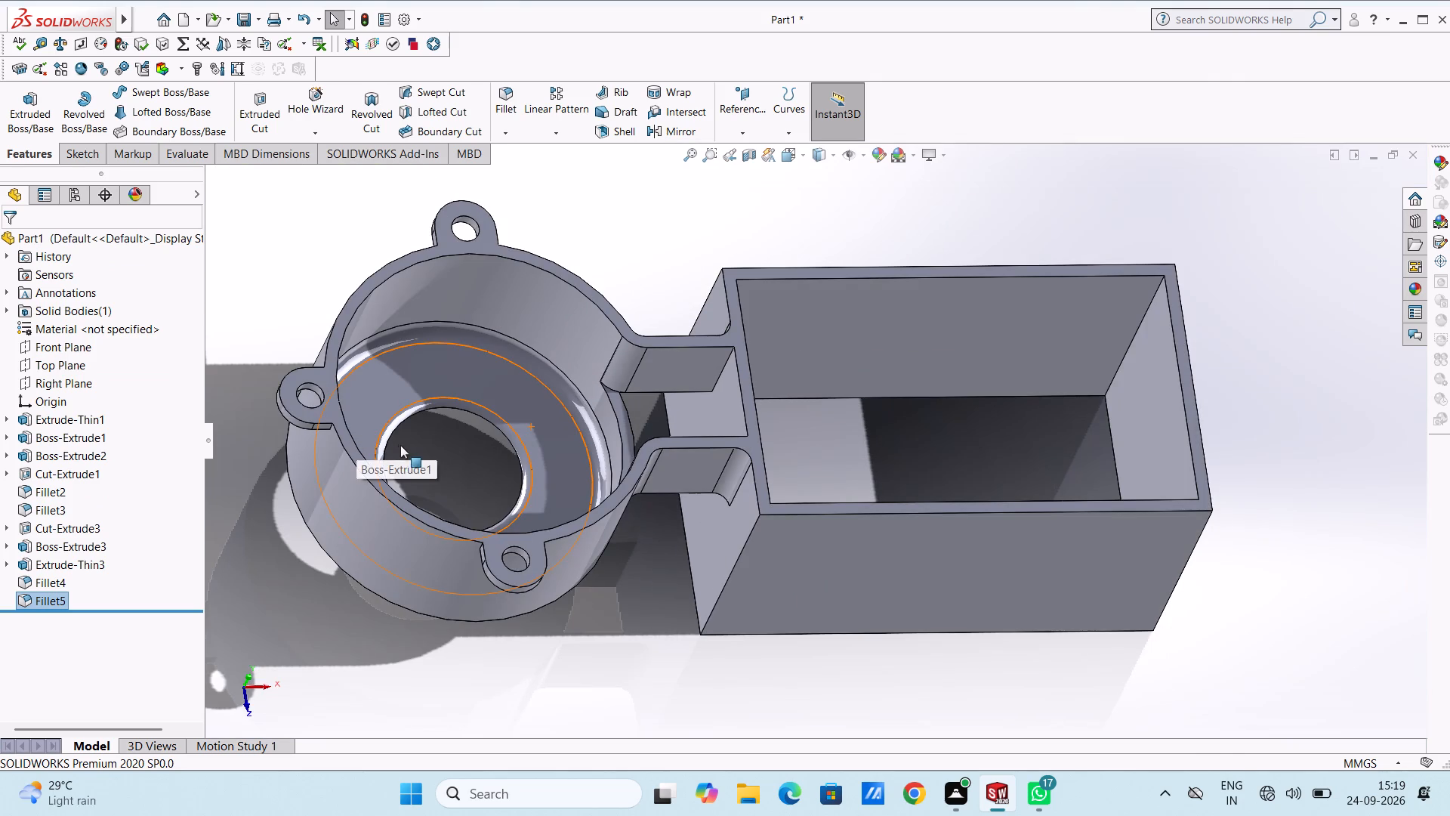
middle_click_drag(391, 446, 366, 480)
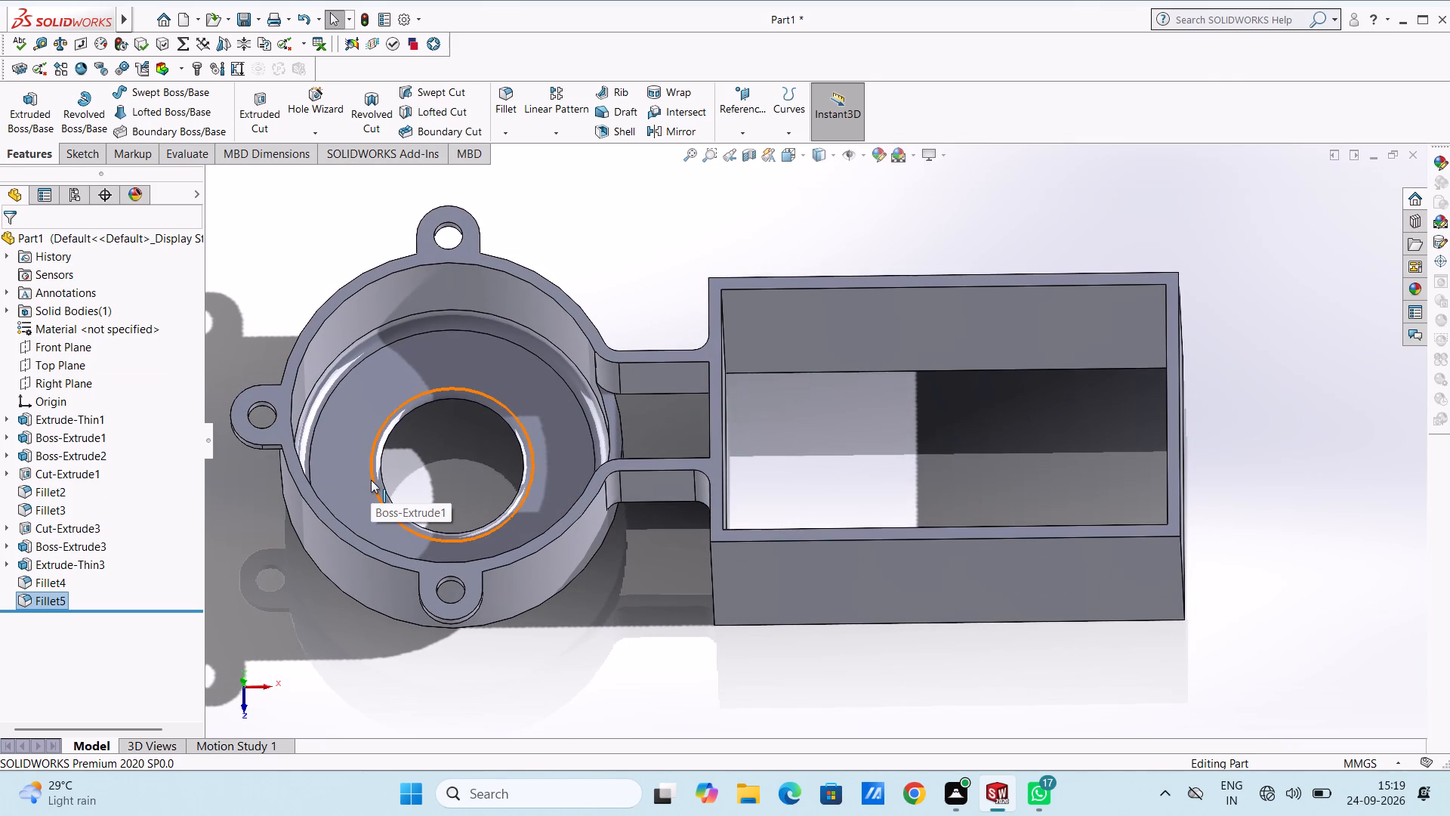
key("Escape")
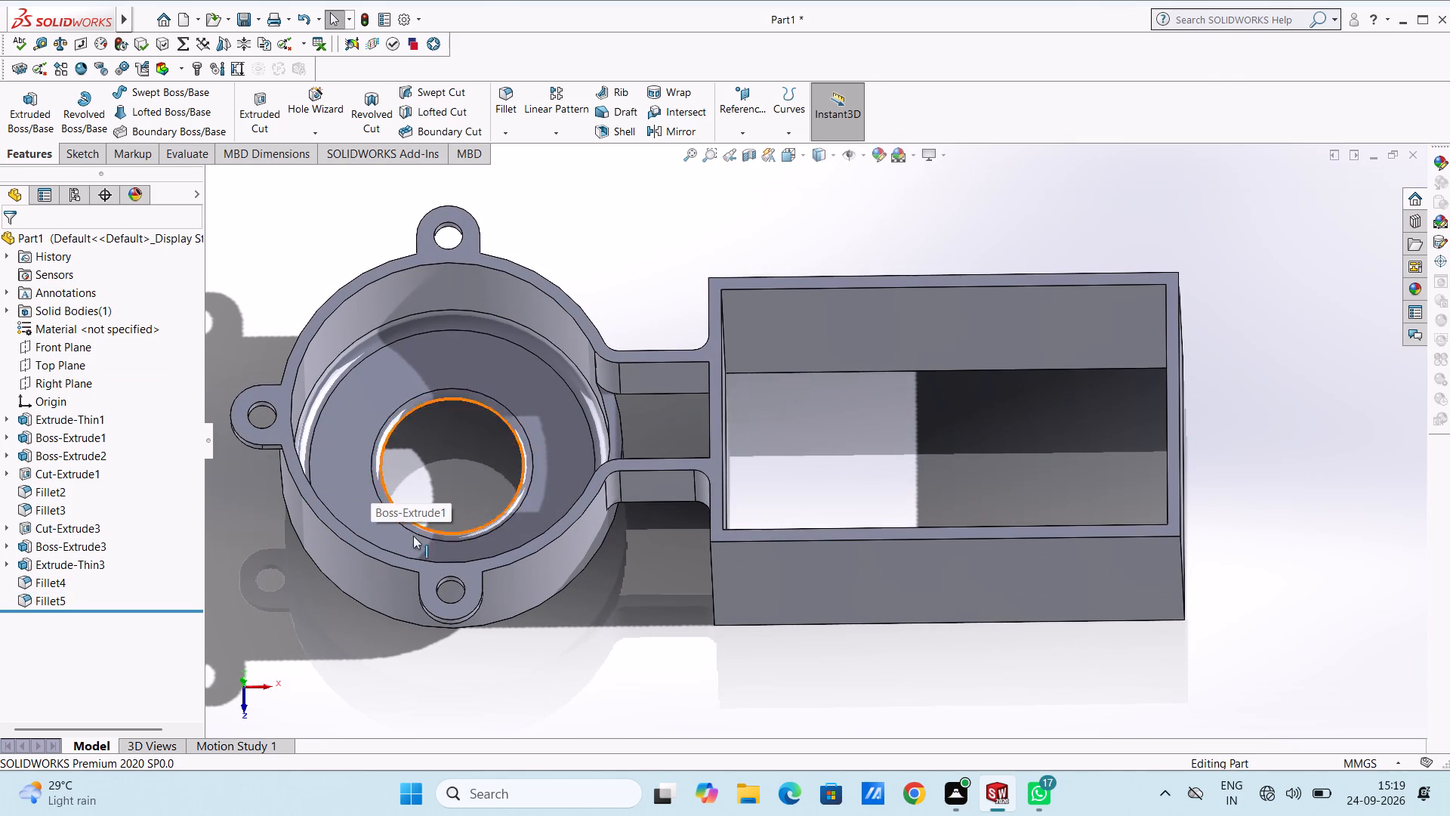
key("Escape")
key("ctrl+6")
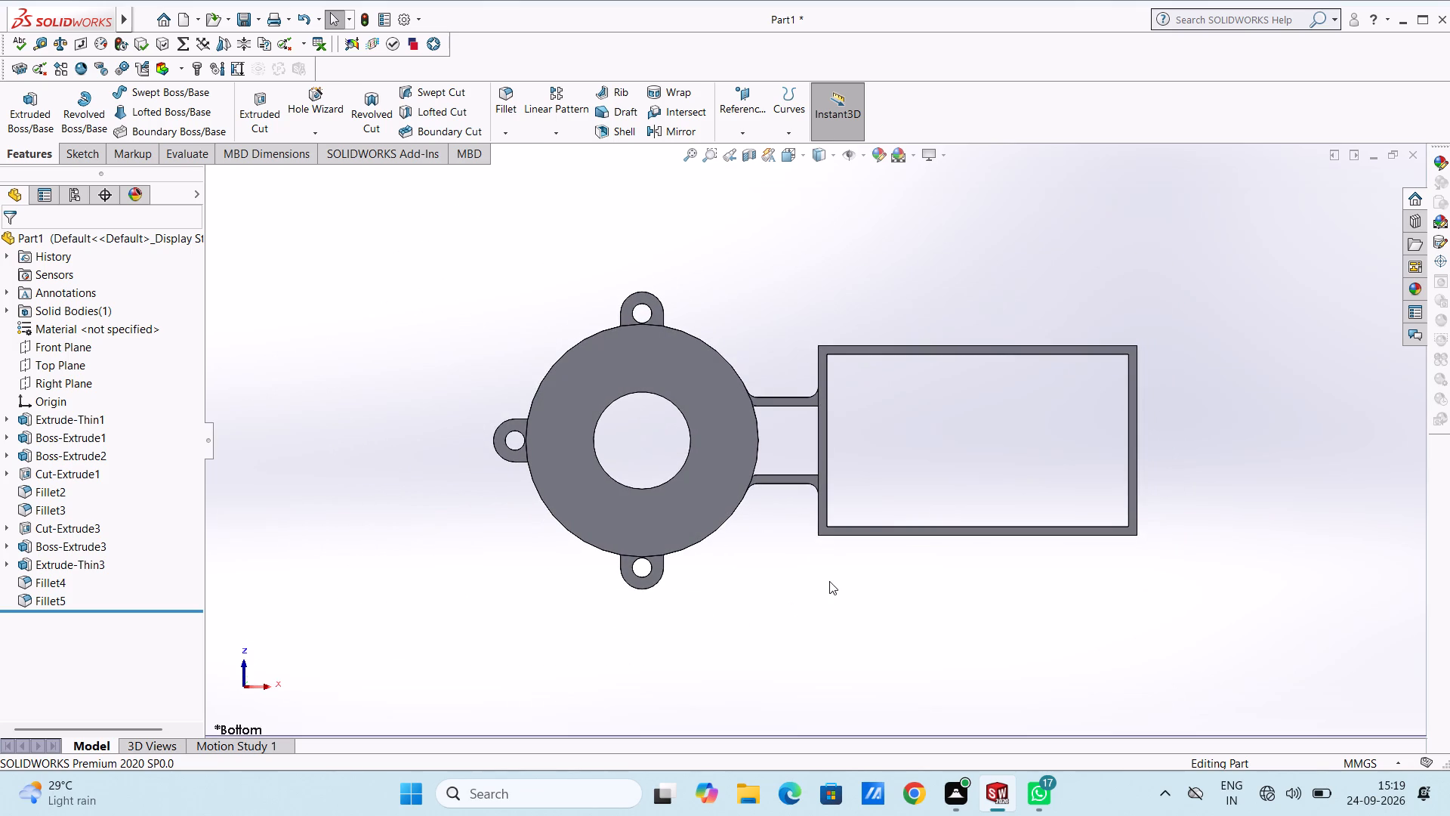
middle_click_drag(895, 437, 881, 453)
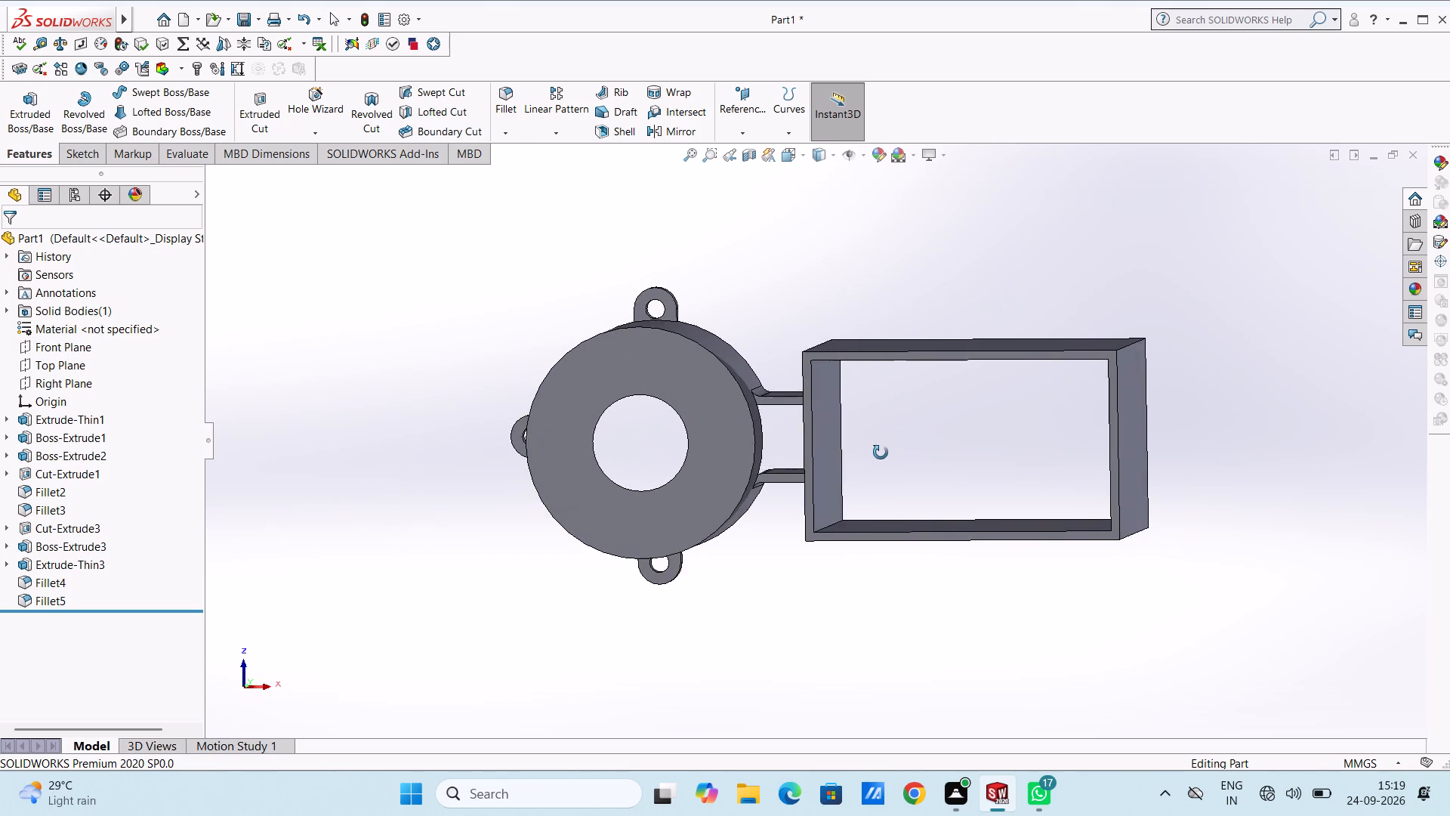
middle_click_drag(881, 453, 890, 458)
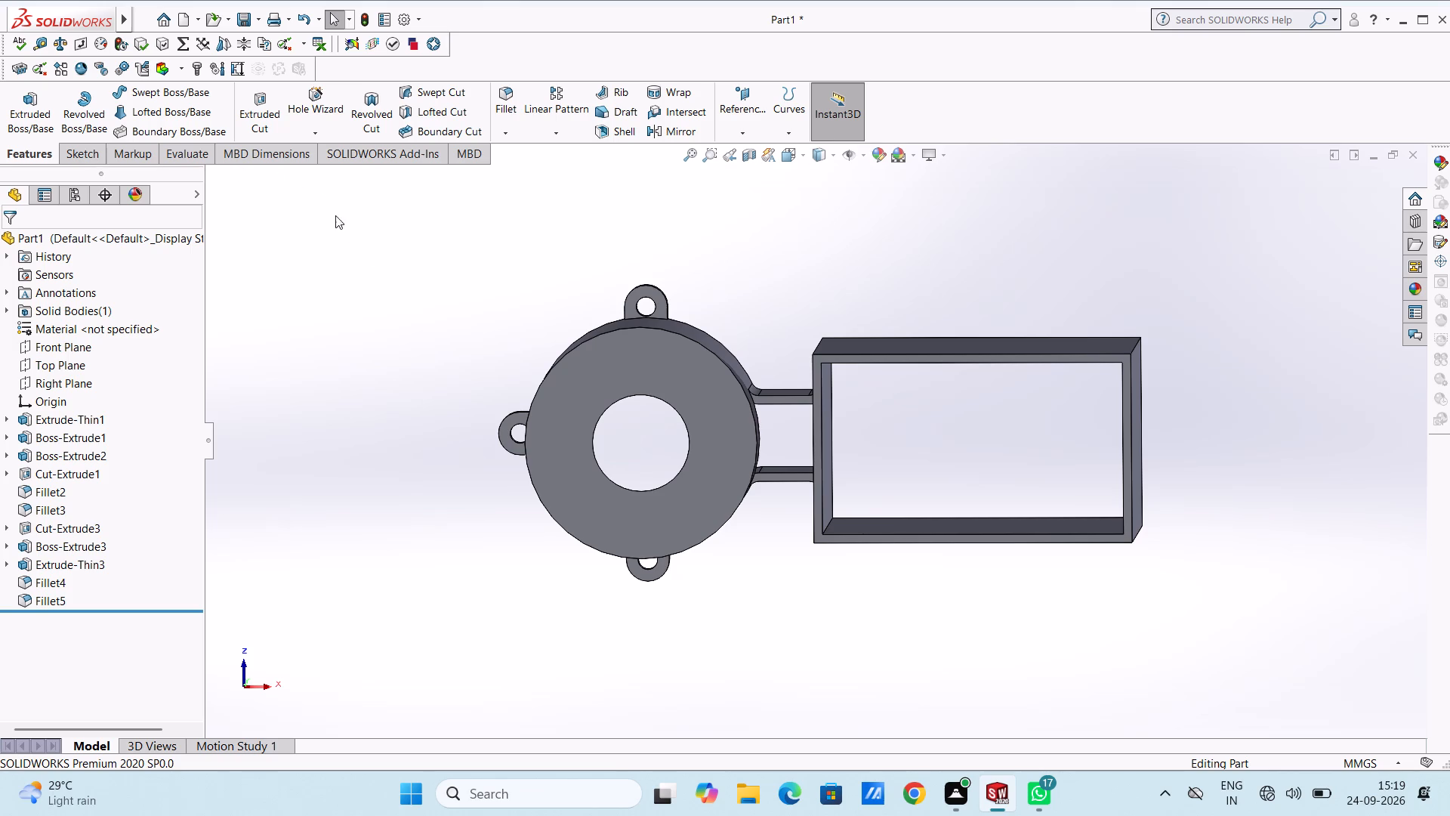
middle_click(381, 271)
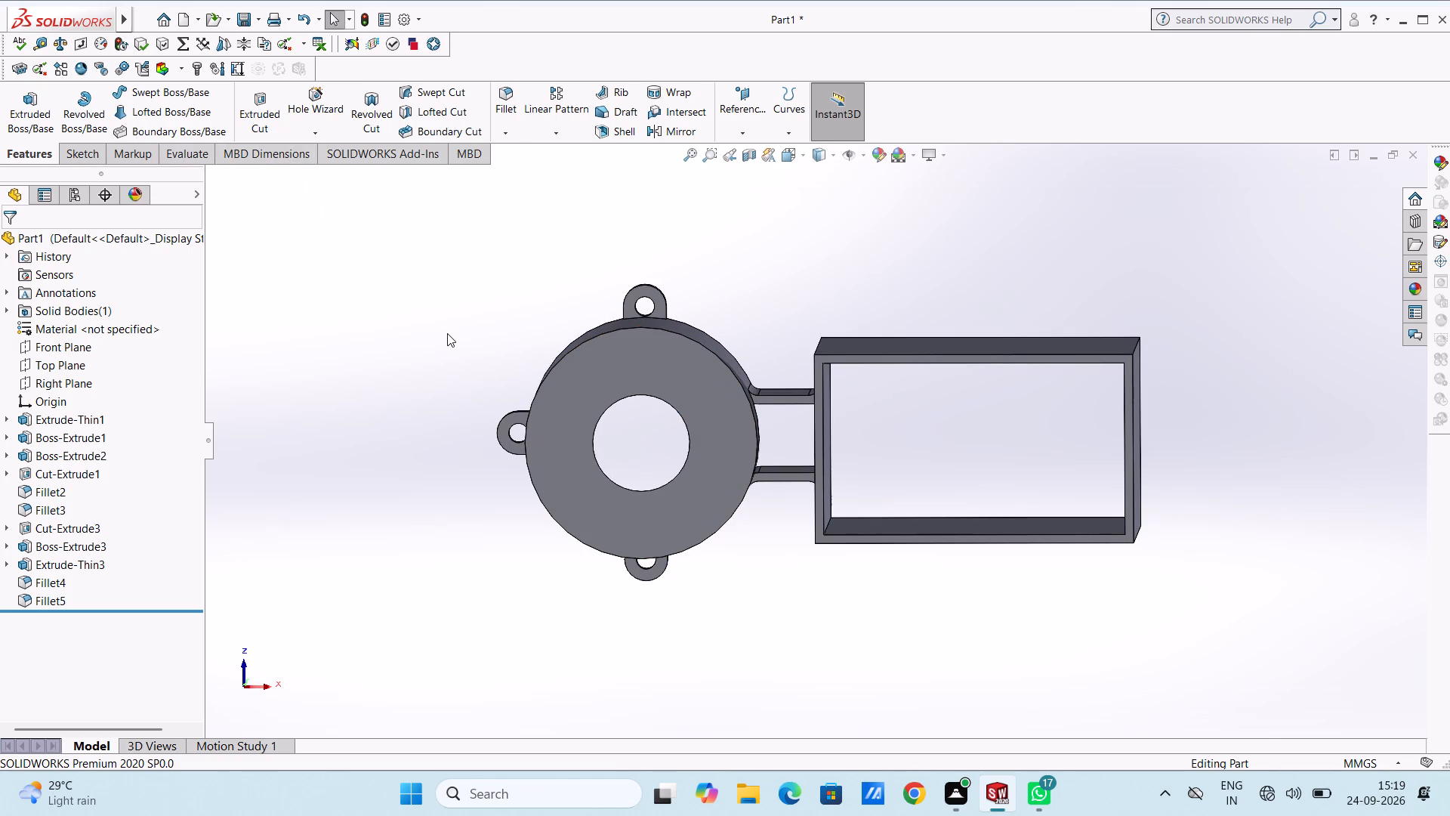
key("ctrl+6")
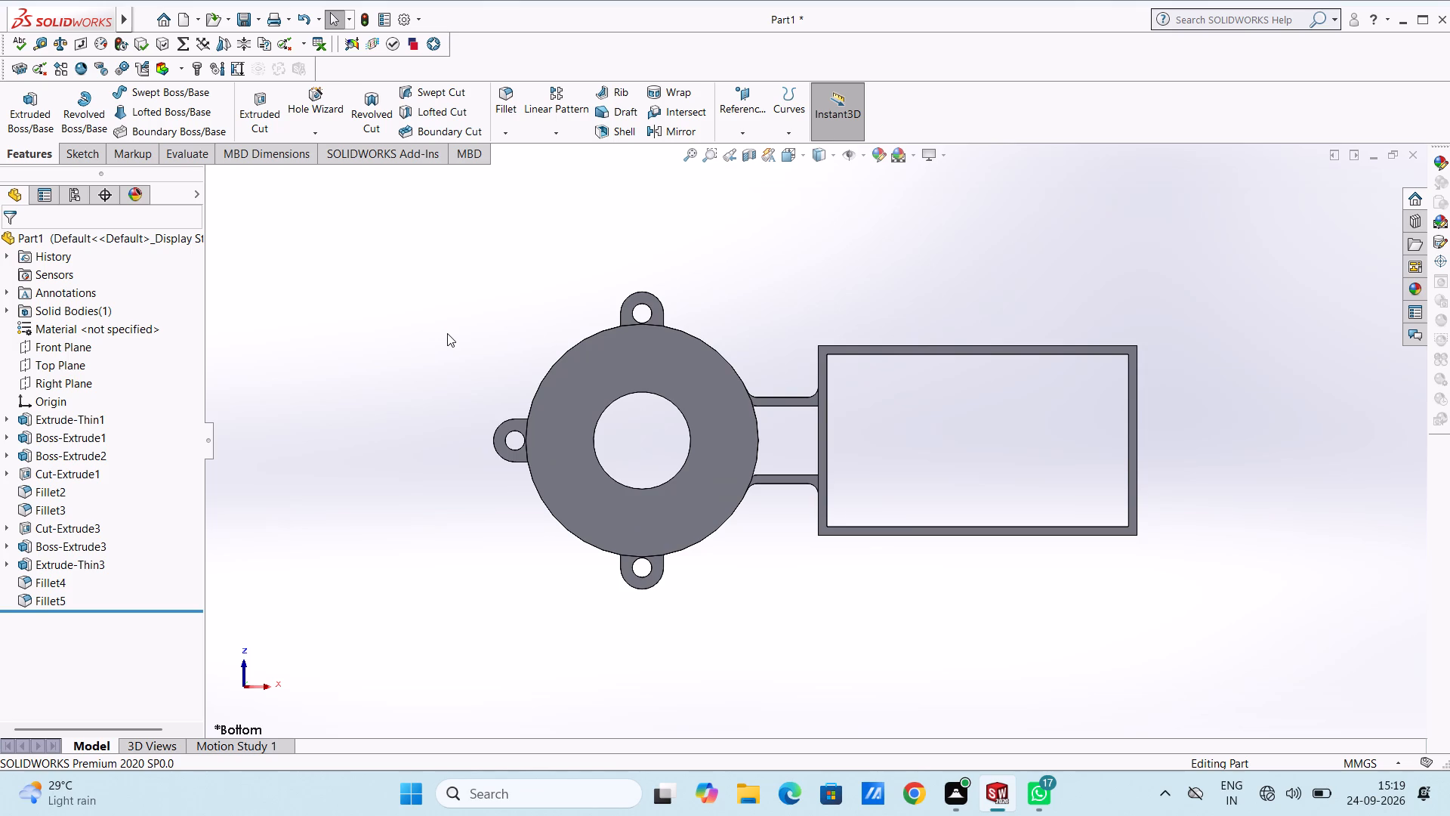
Start a sketch on the front (+Z) arm's bottom face and draw a 54 mm radius circle from the origin along the cup's outer edge.
scroll(838, 429, "down", 1)
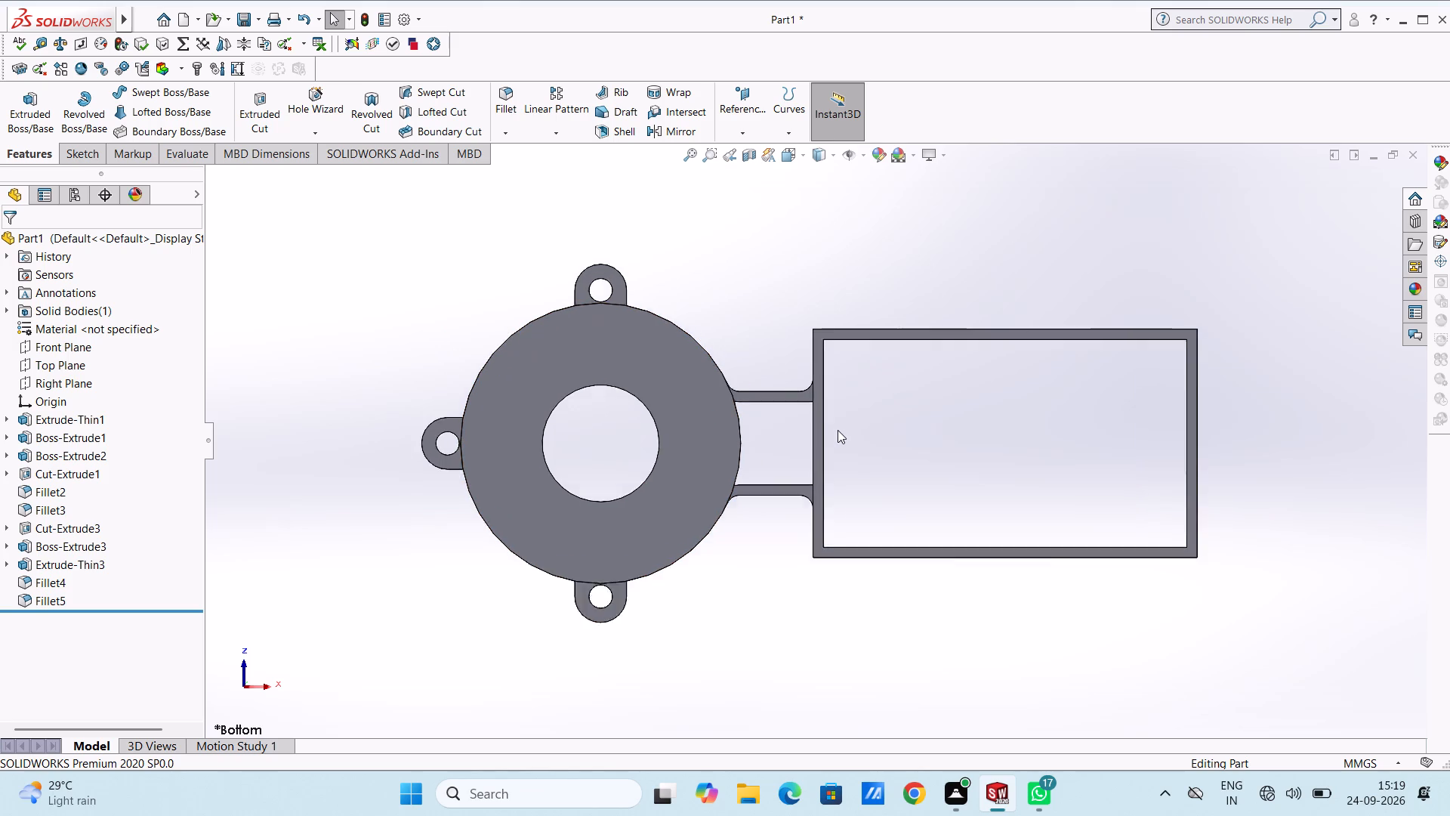
scroll(838, 430, "down", 2)
left_click(720, 382)
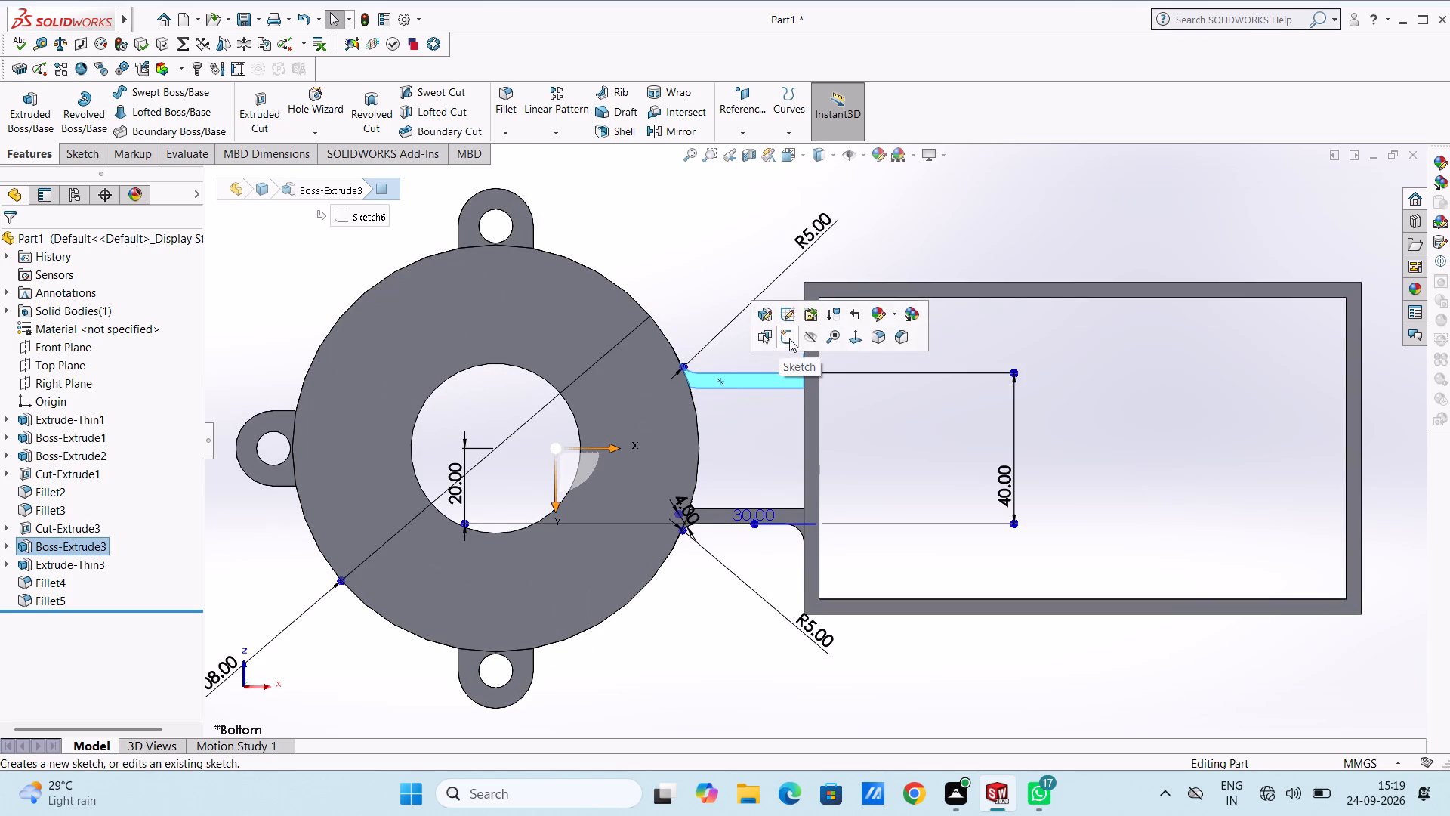
left_click(789, 337)
left_click(723, 296)
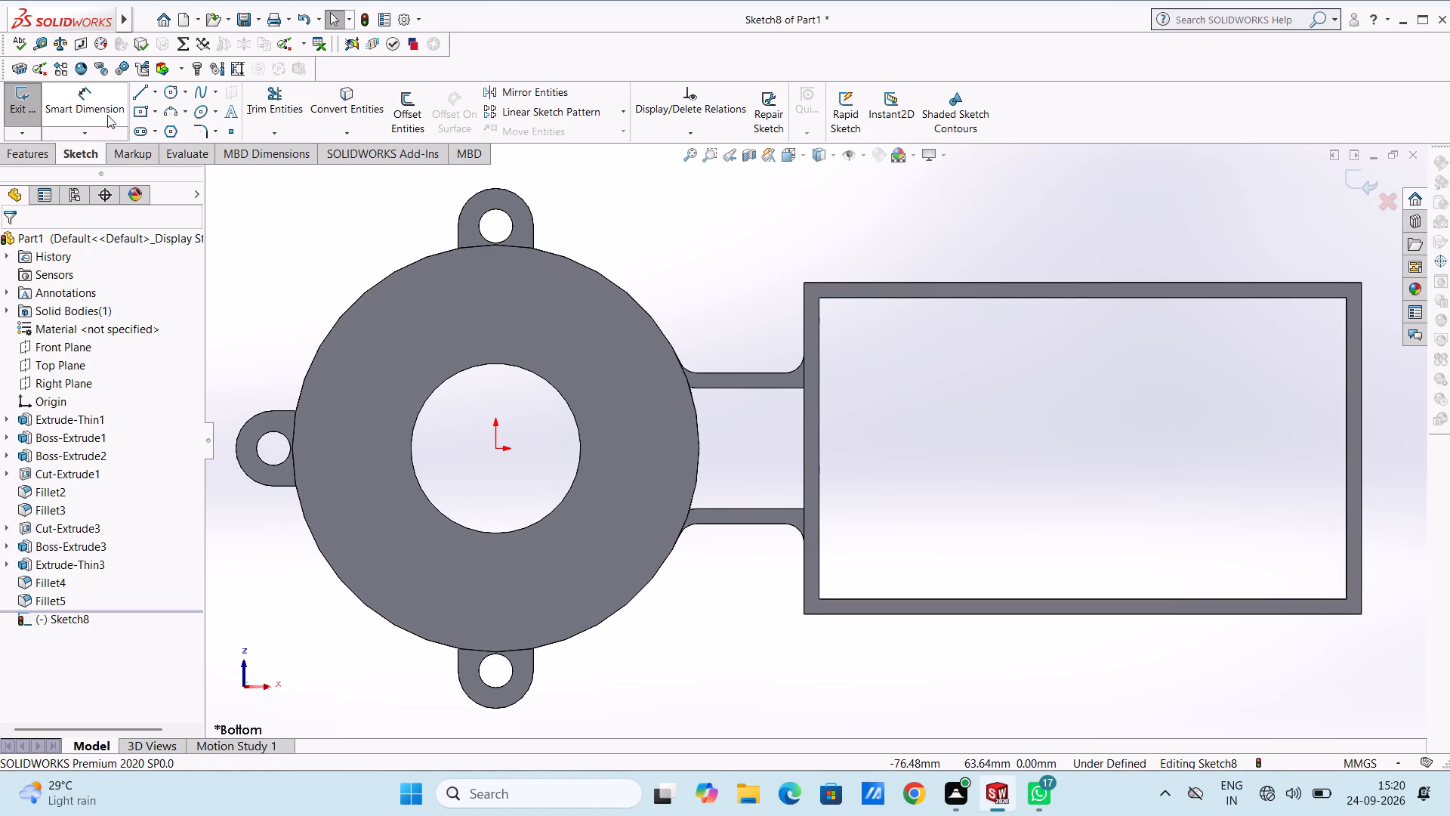
left_click(171, 109)
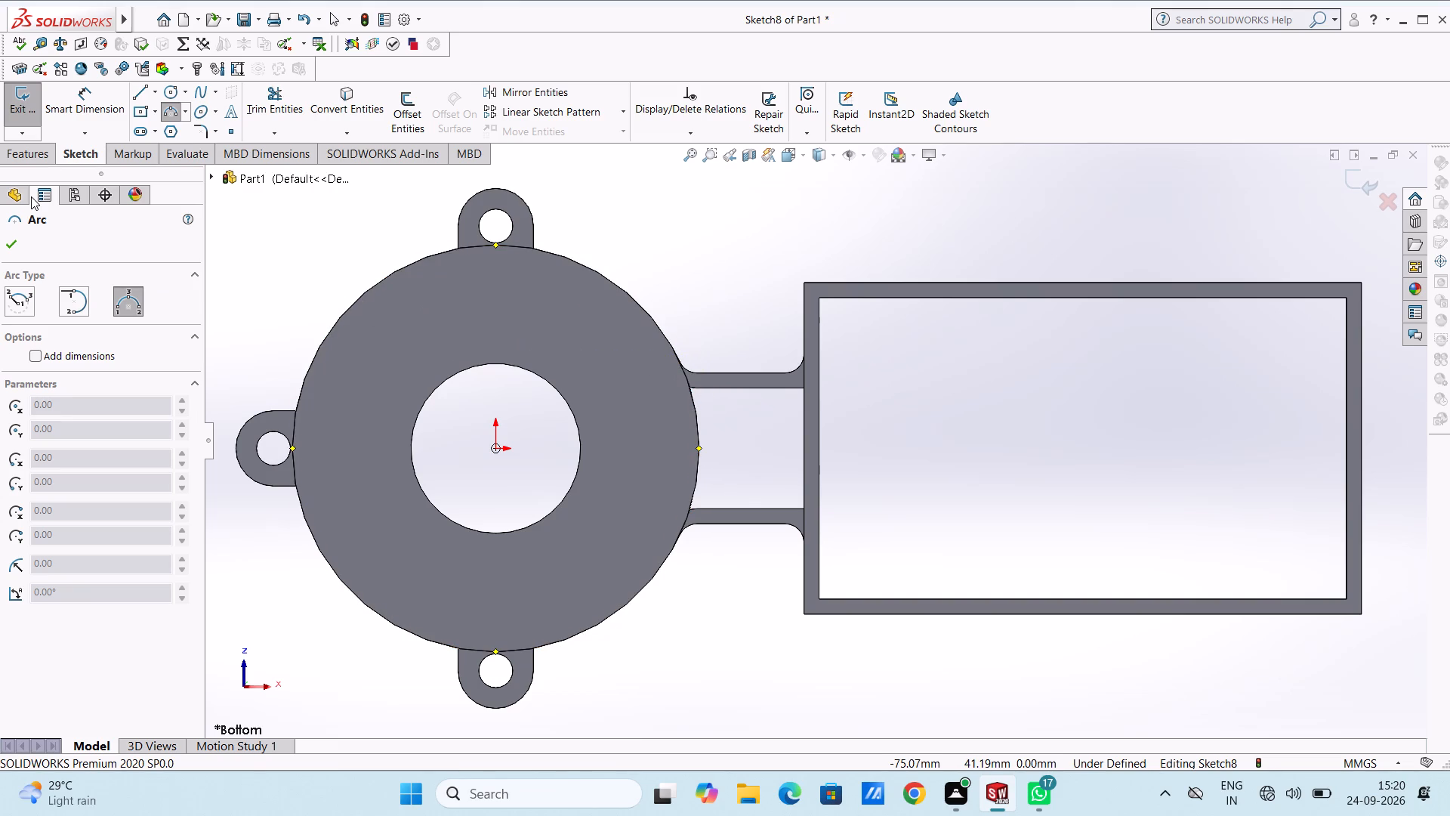
left_click(173, 91)
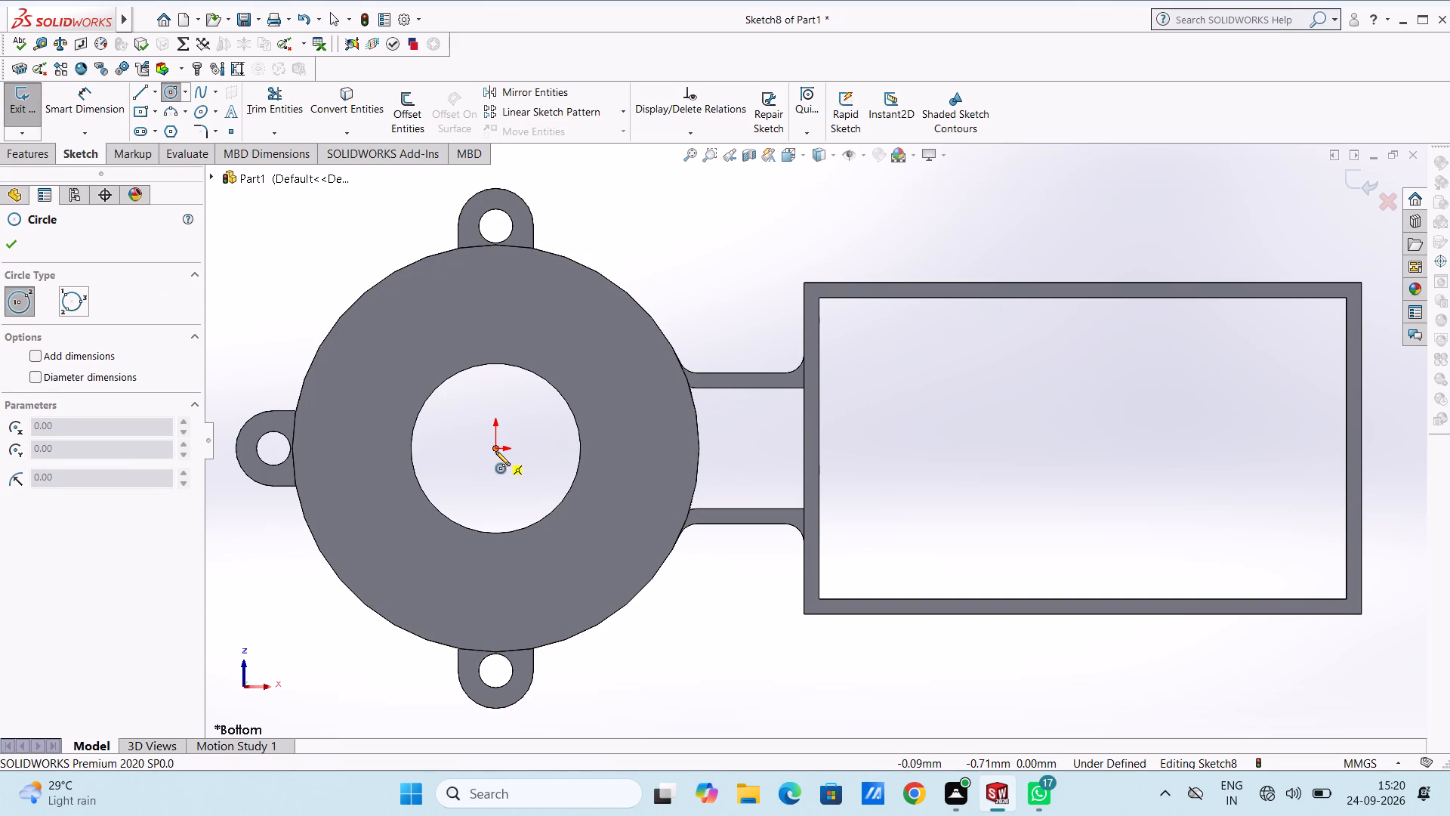
left_click(496, 451)
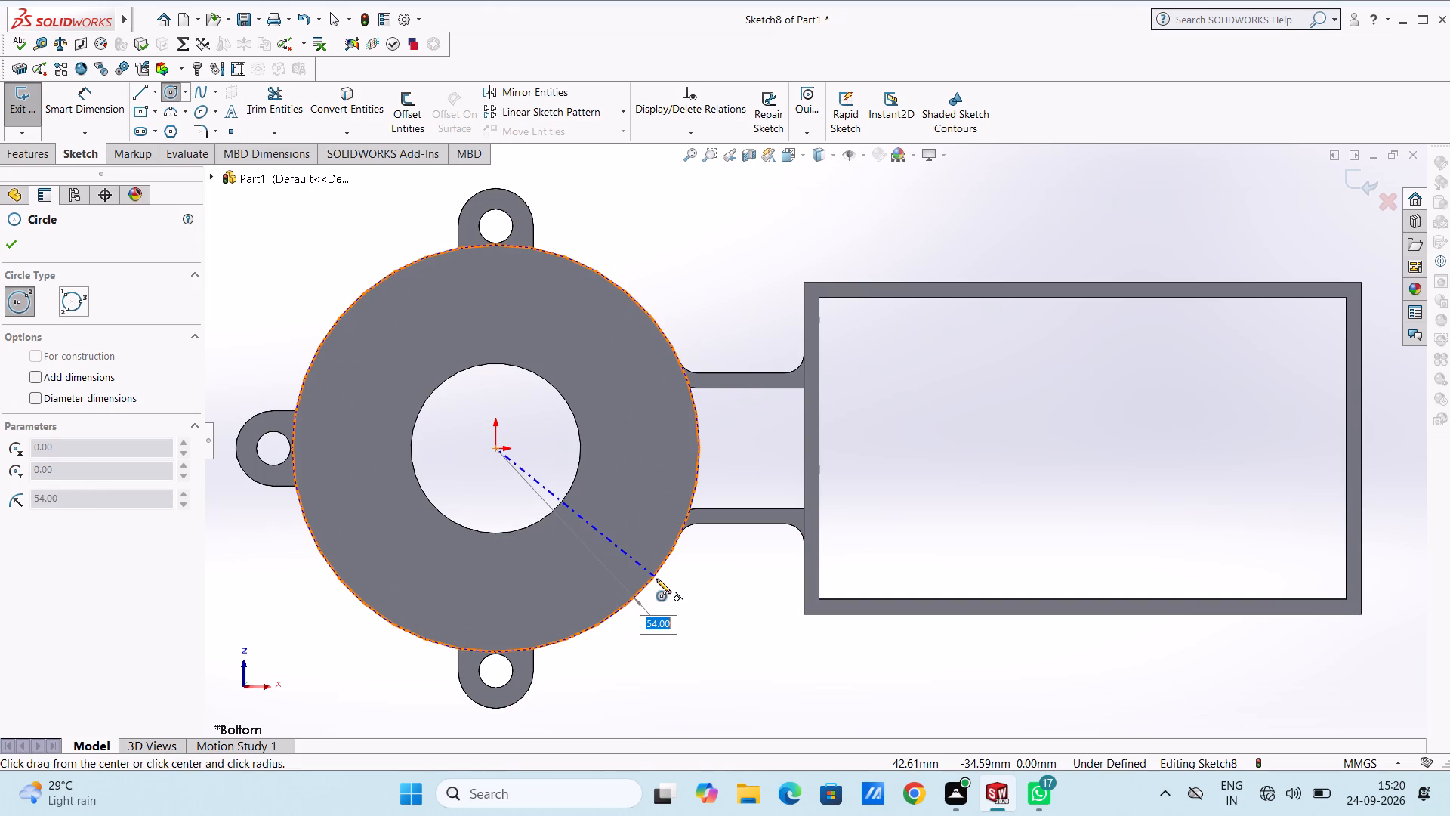
left_click(656, 578)
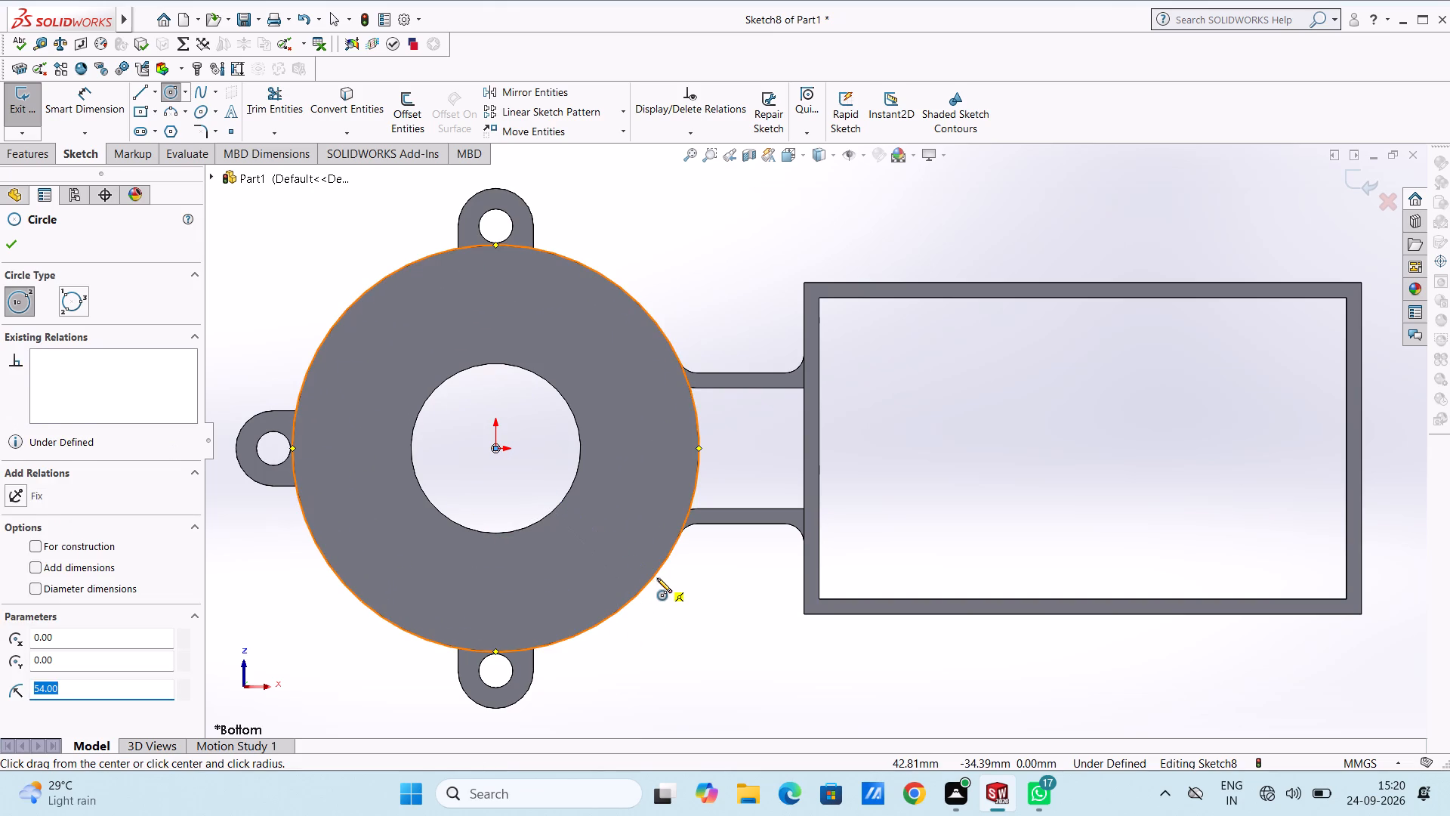
key("Escape")
key("Escape")
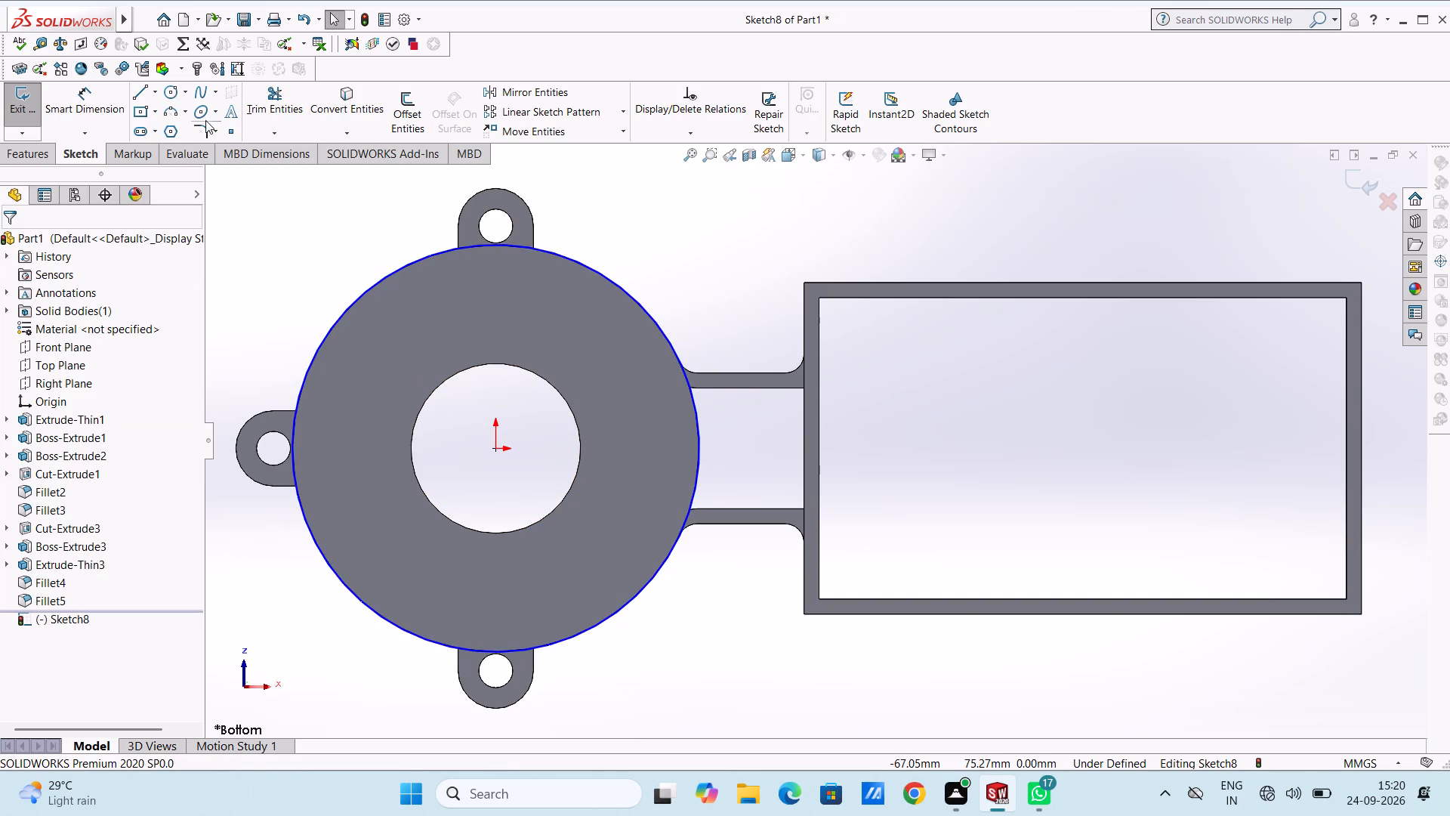
Sketch a line about 28.4 mm along the front (+Z) arm's inner edge to the box wall, continued 9 mm outward along that wall.
left_click(151, 111)
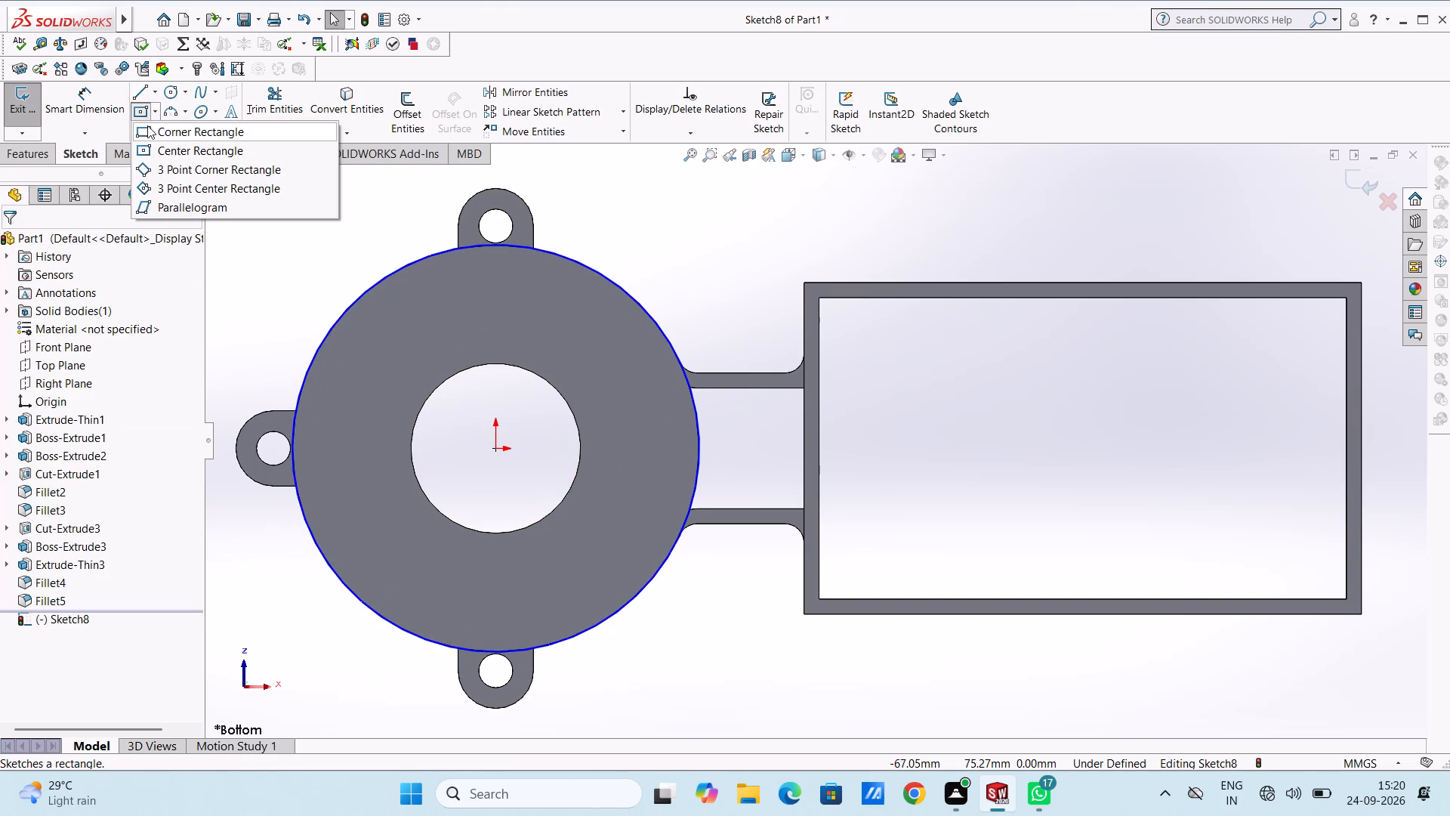
left_click(146, 129)
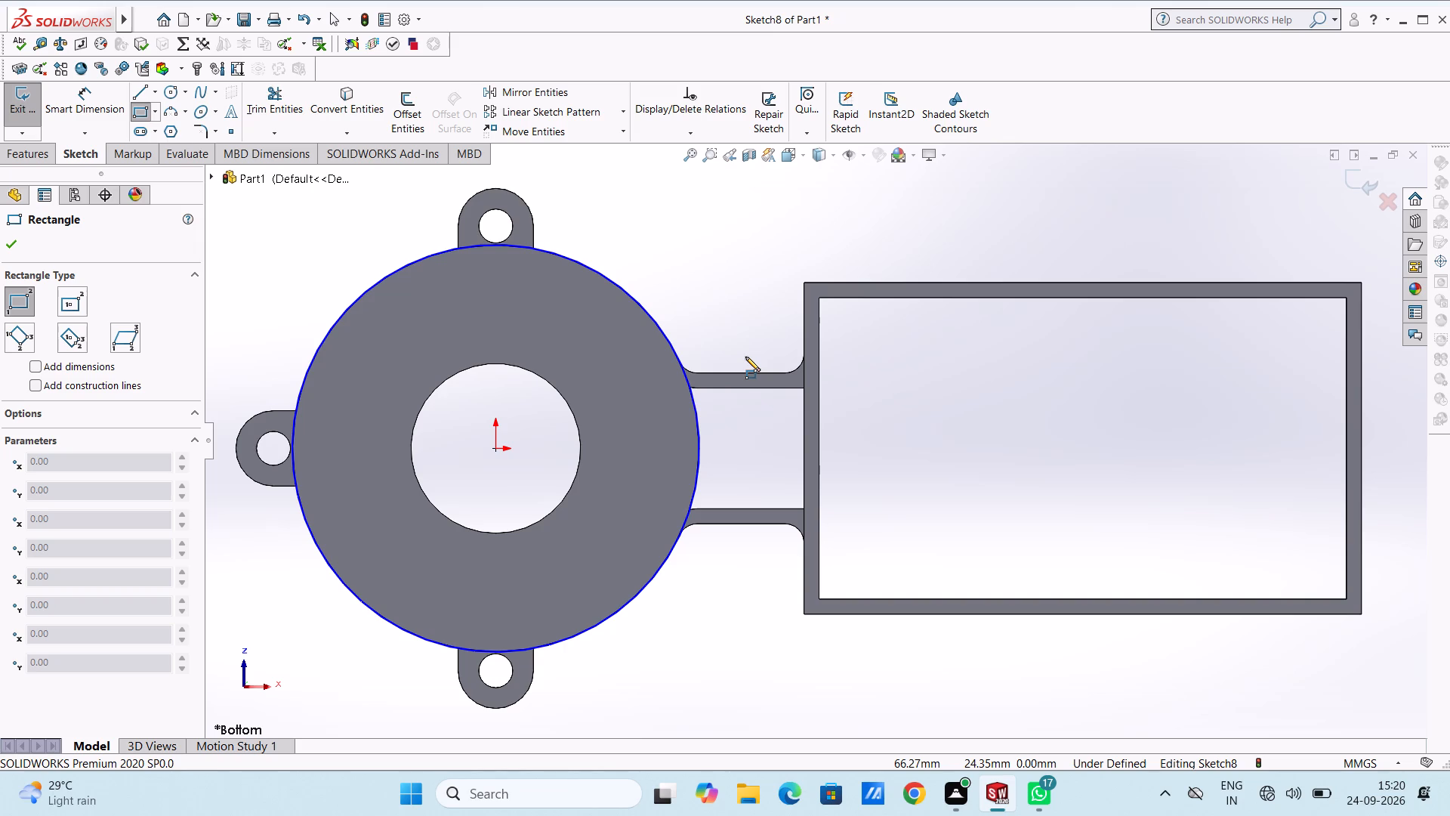
scroll(745, 410, "down", 2)
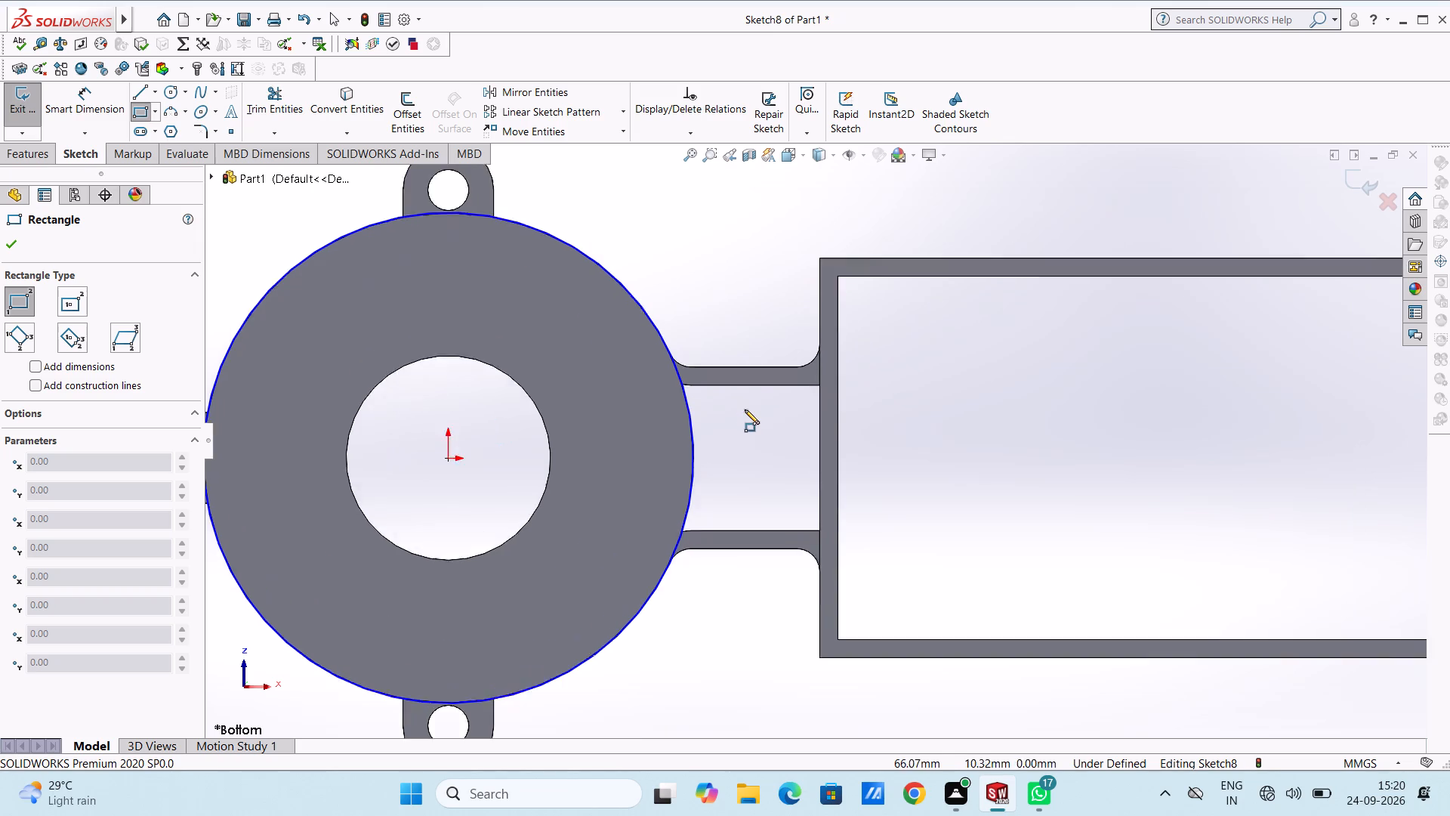
scroll(745, 410, "down", 4)
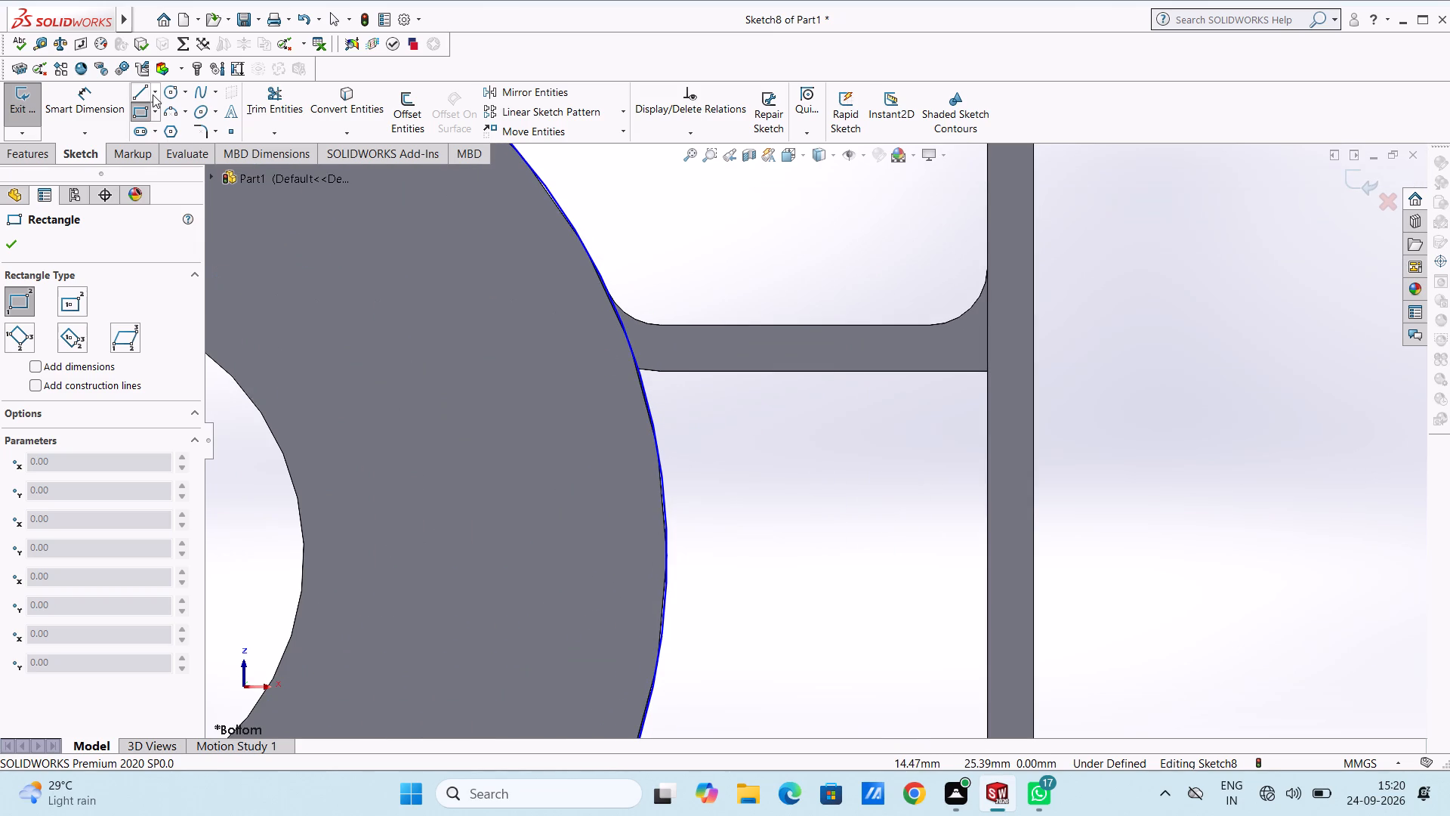
left_click(145, 93)
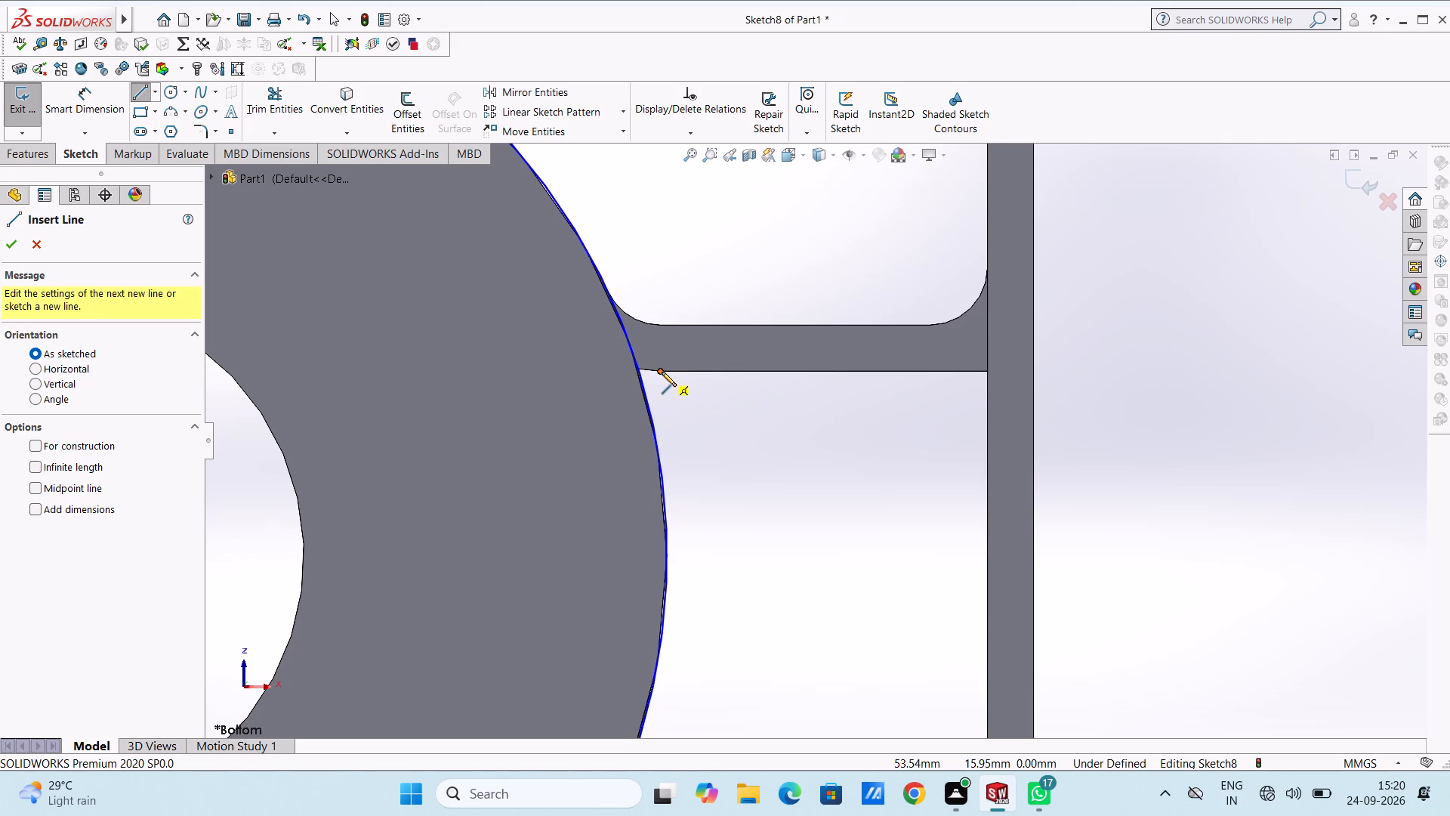
left_click(662, 372)
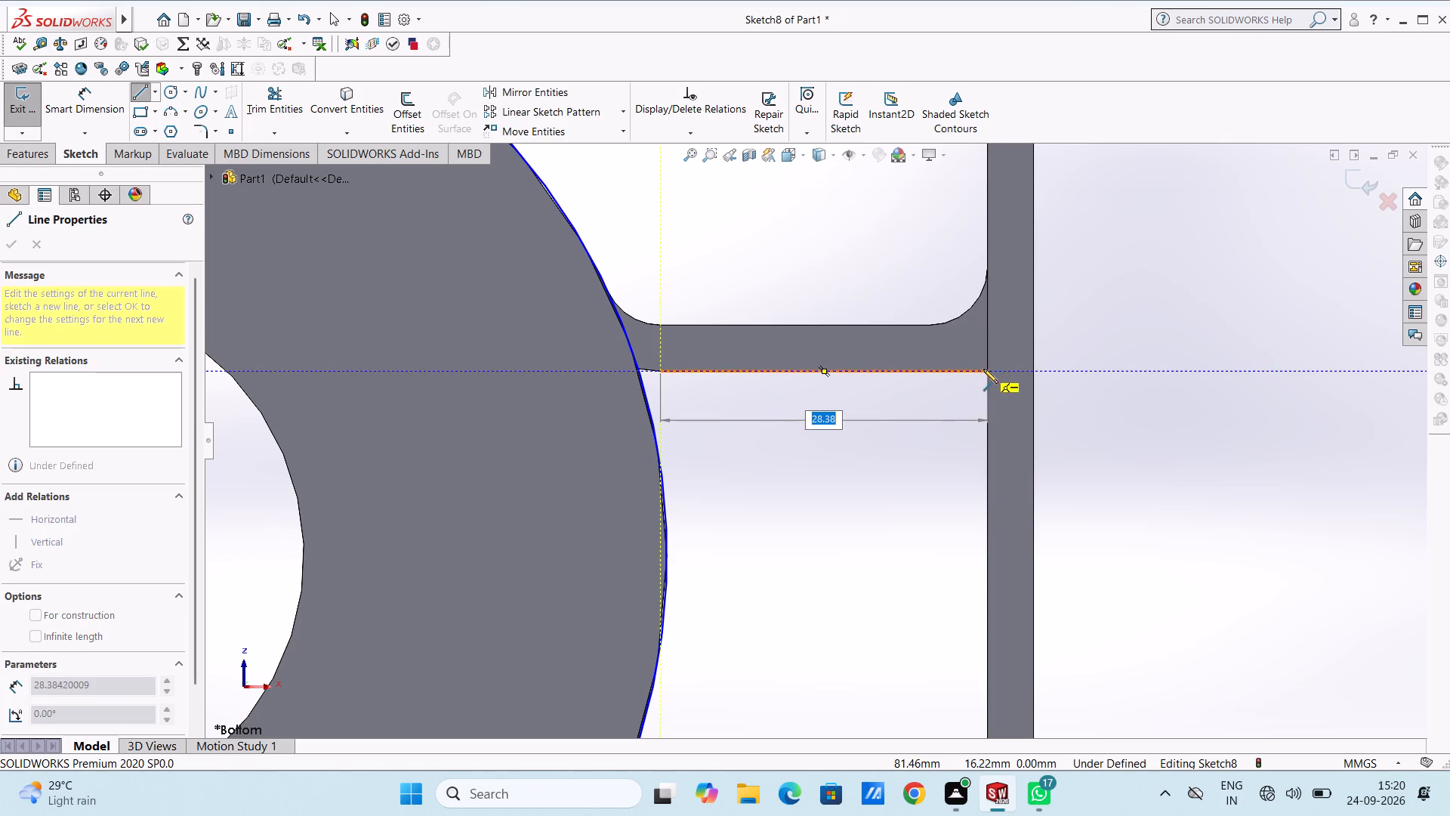
left_click(988, 371)
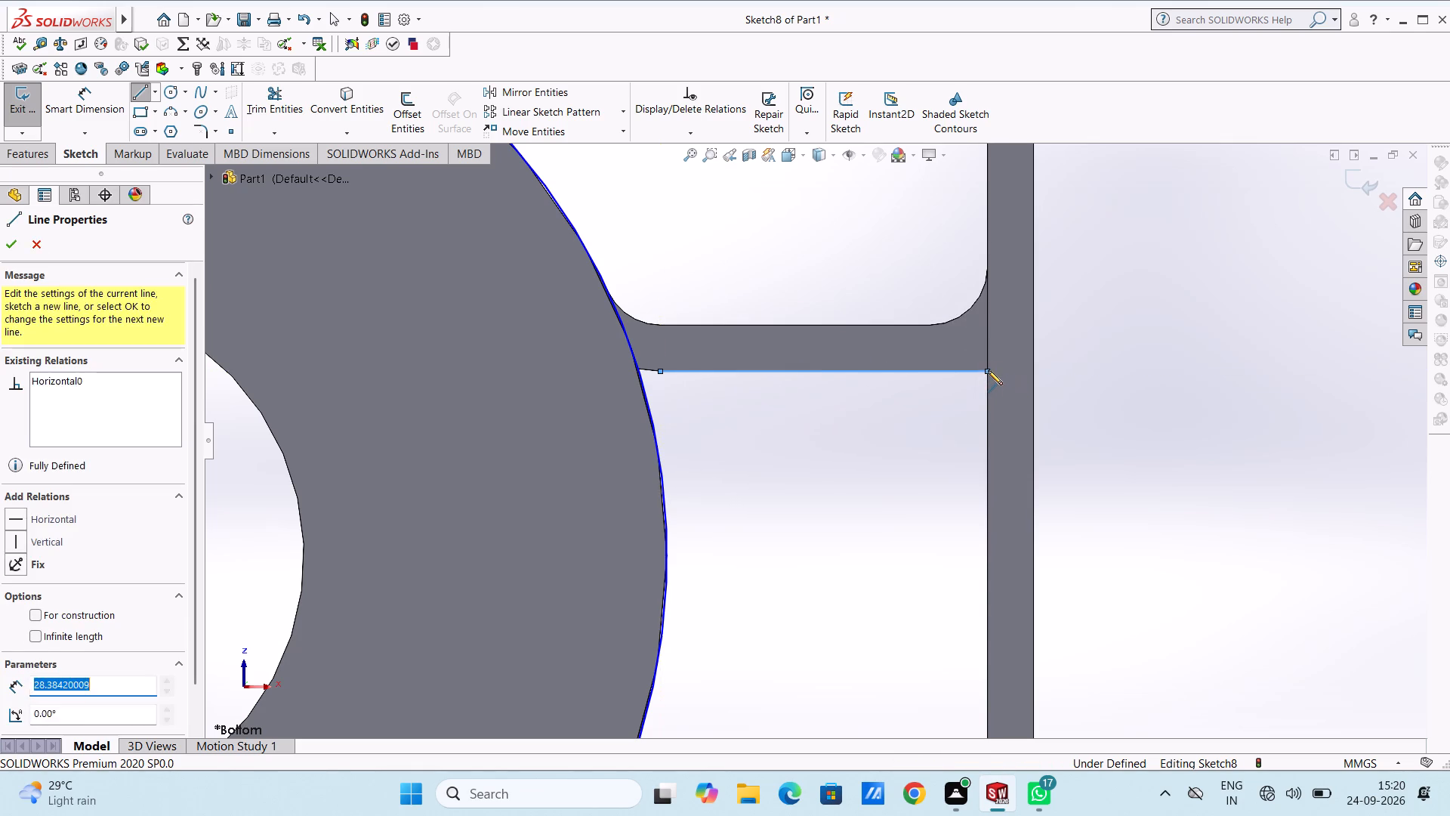
left_click(988, 266)
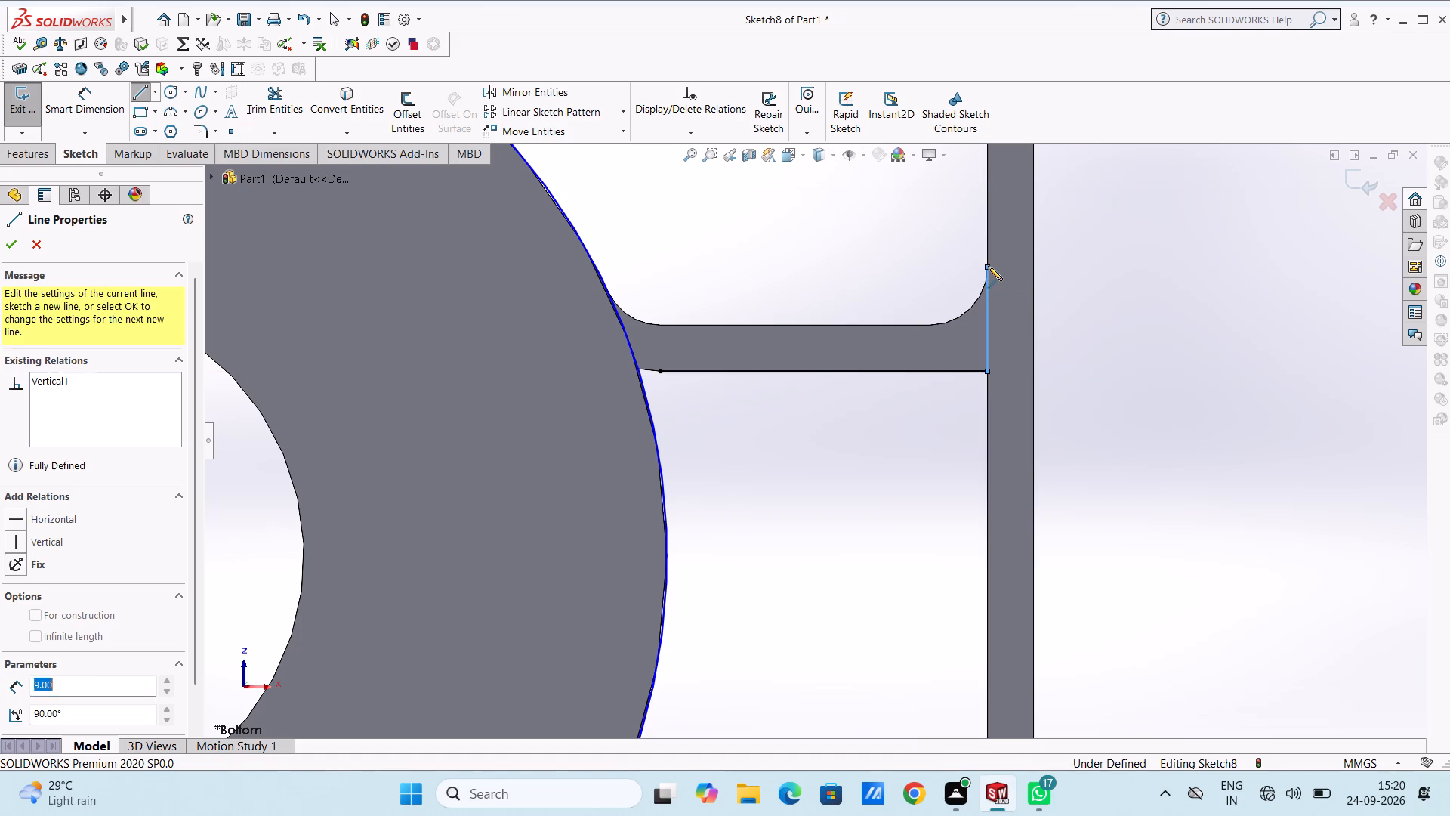
key("Escape")
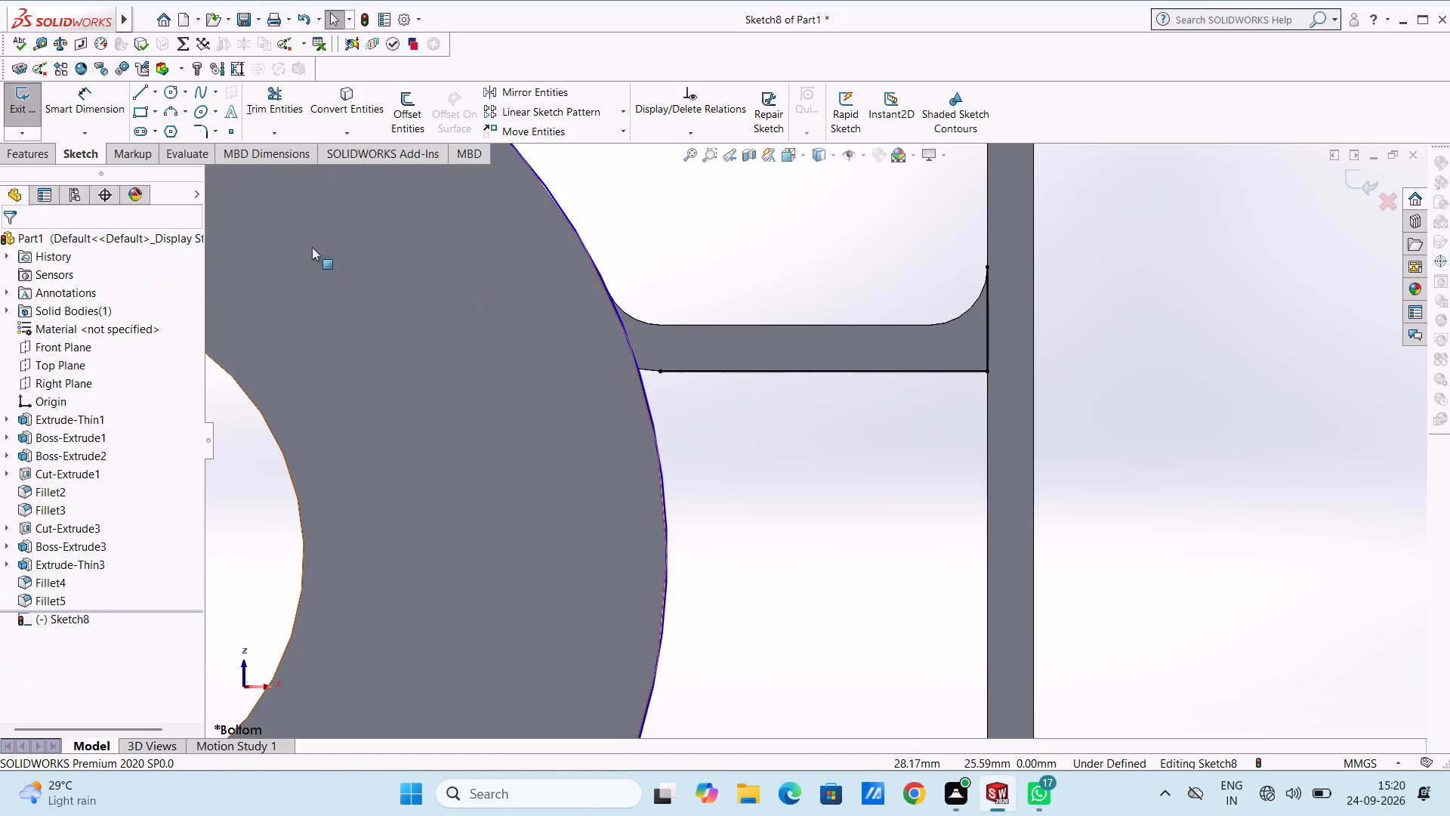
Trace the front (+Z) arm's two outer fillets with 5 mm radius three-point arcs, at the box wall and at the cup.
left_click(162, 118)
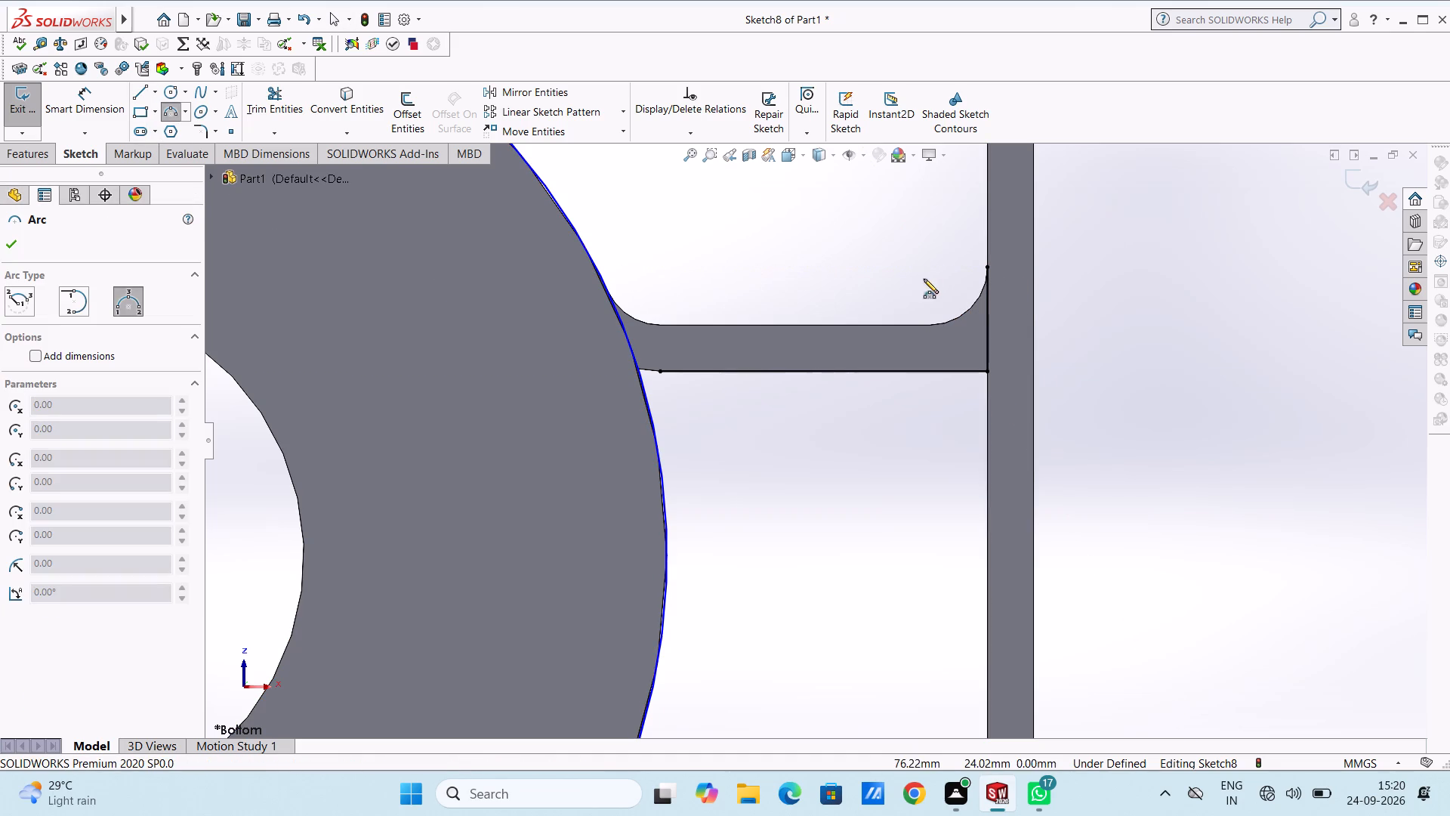
left_click(986, 267)
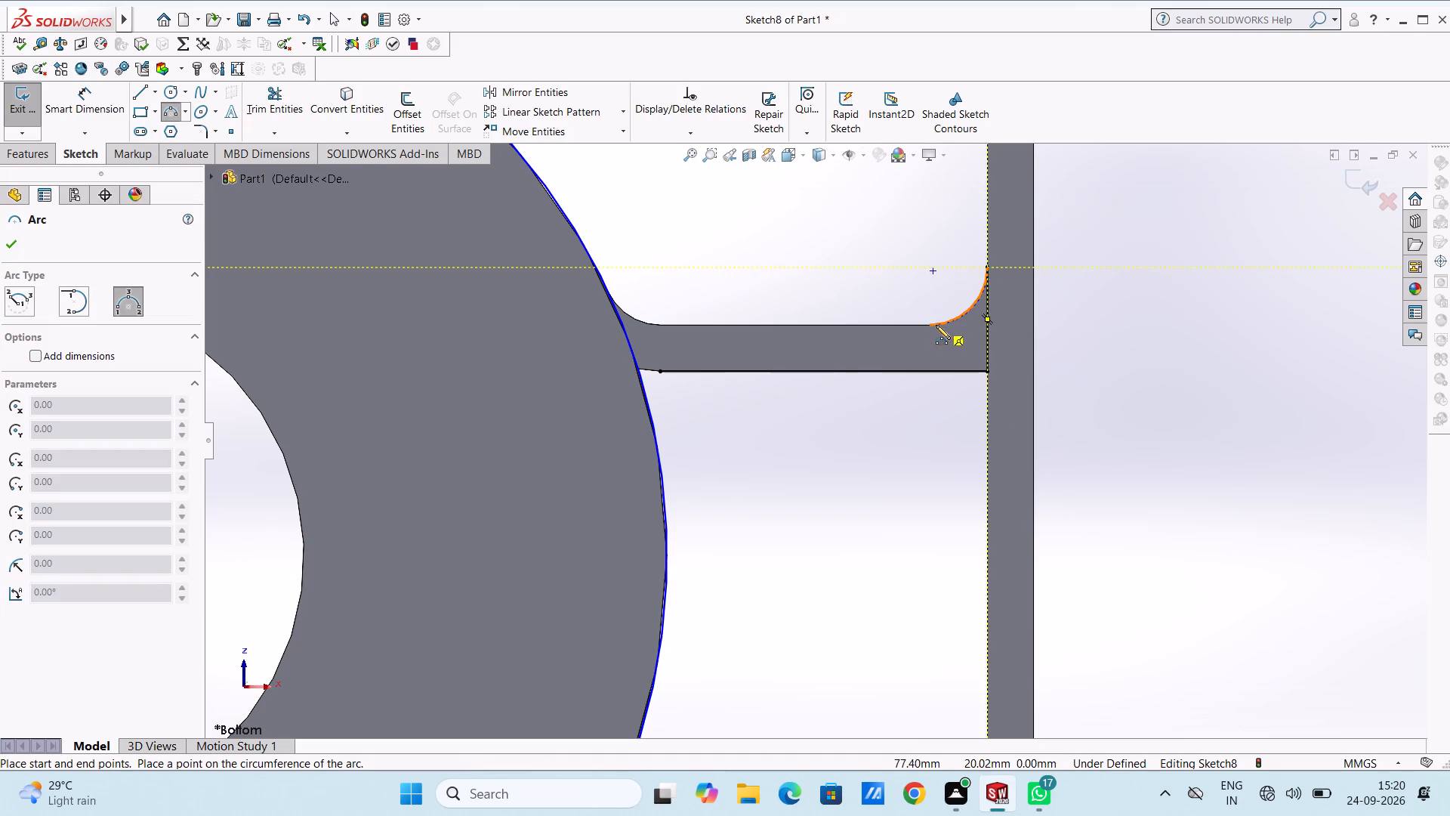
left_click(928, 326)
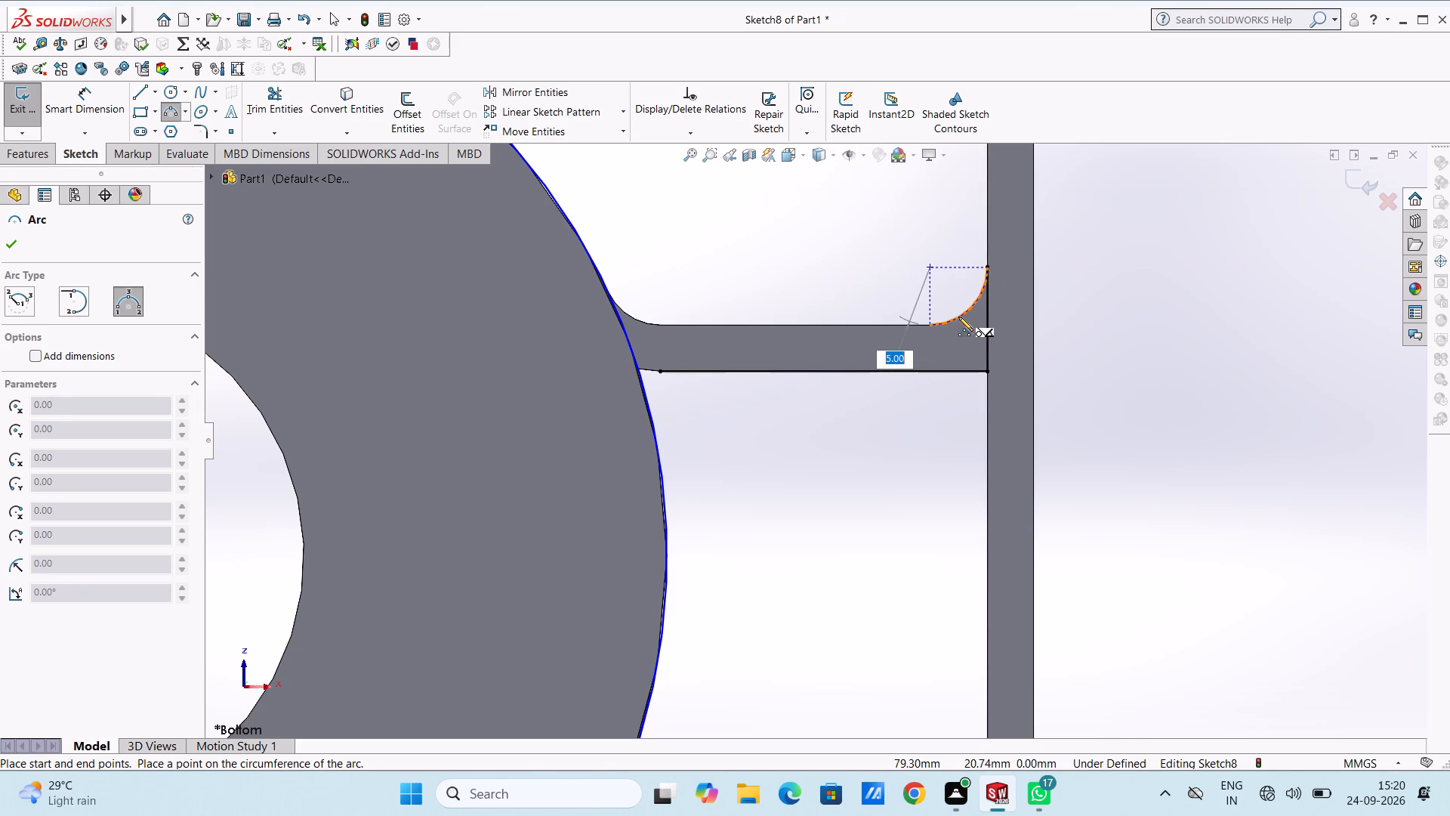
left_click(958, 317)
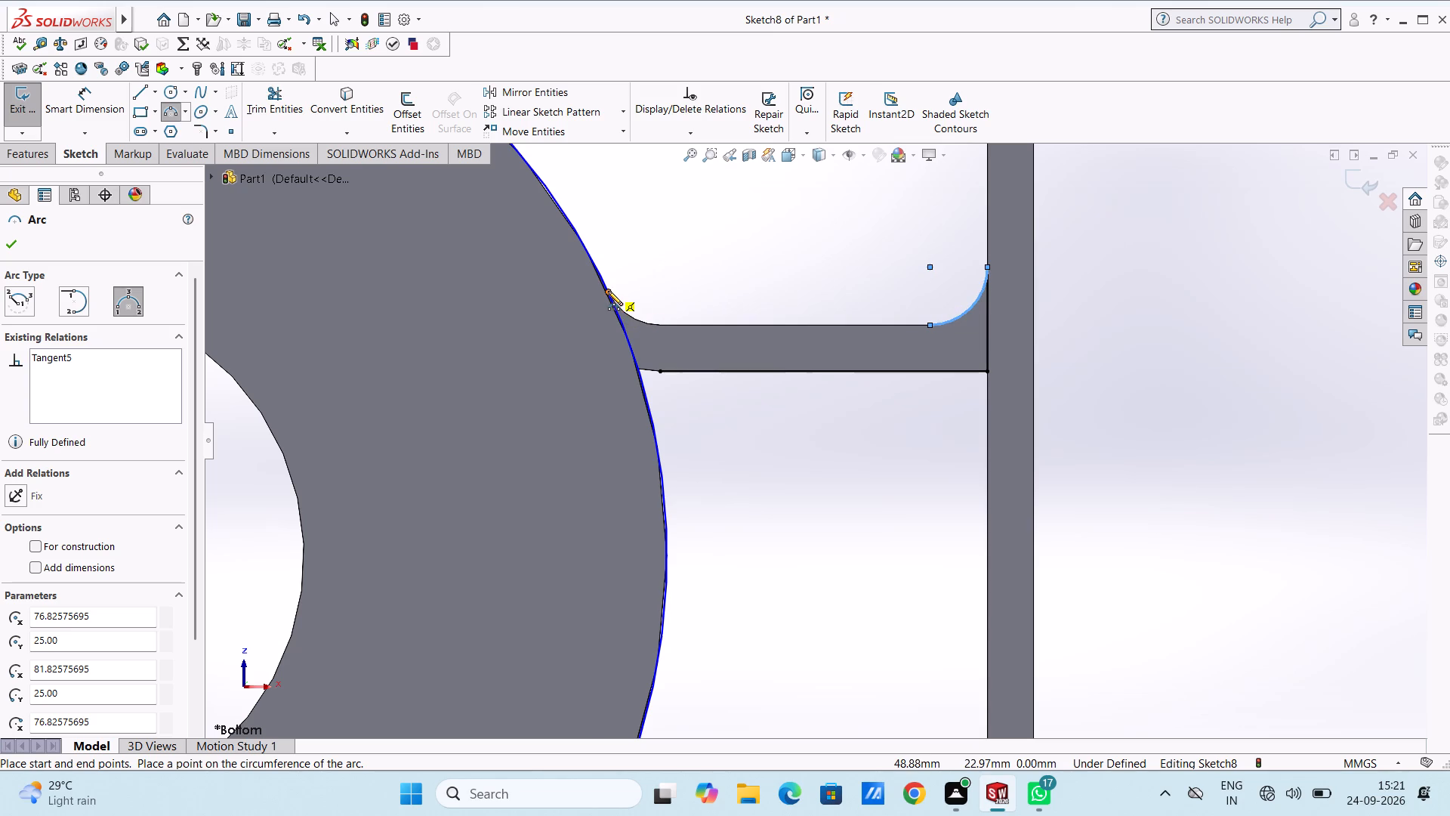
left_click(608, 291)
left_click(661, 323)
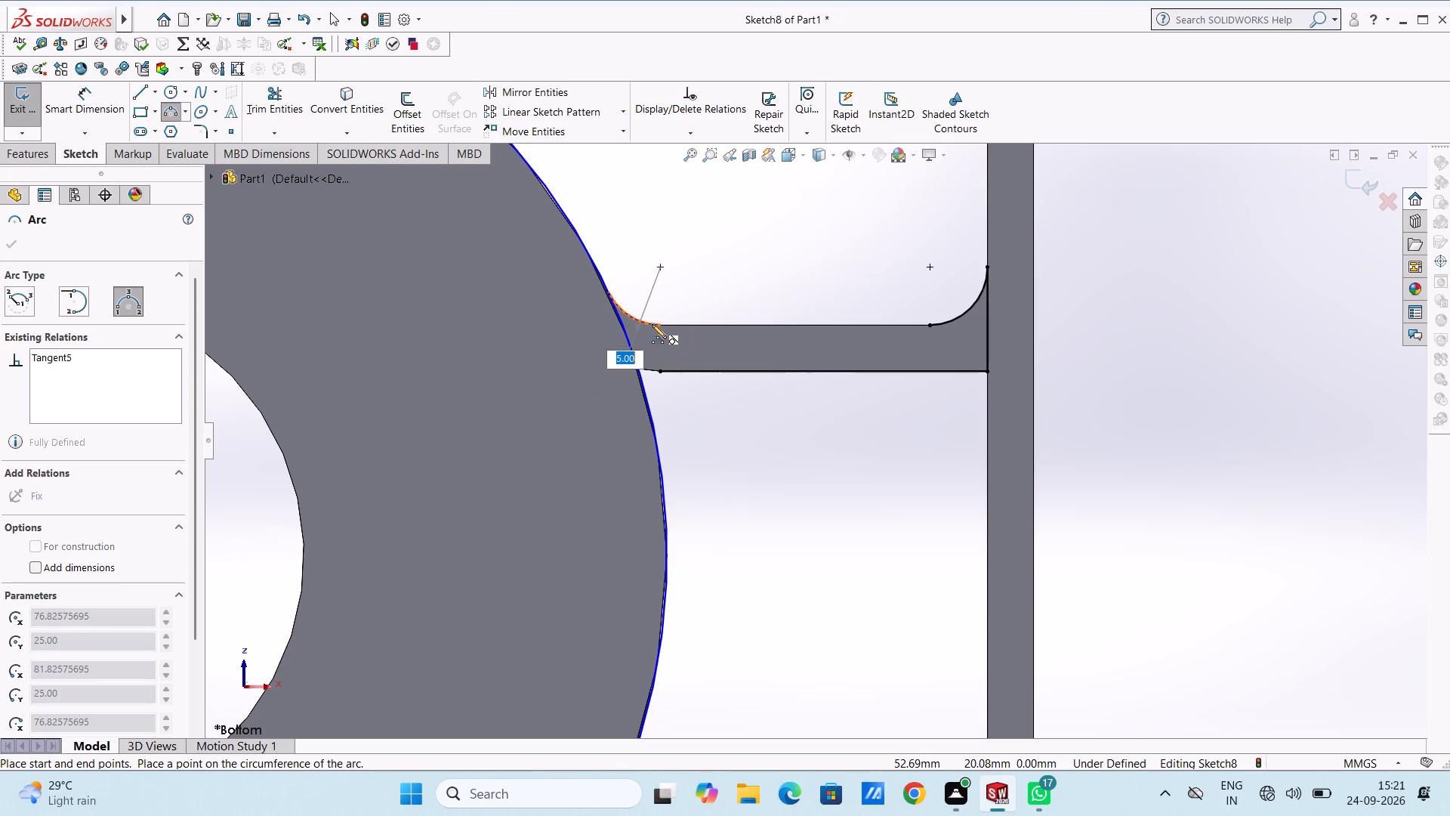
left_click(650, 324)
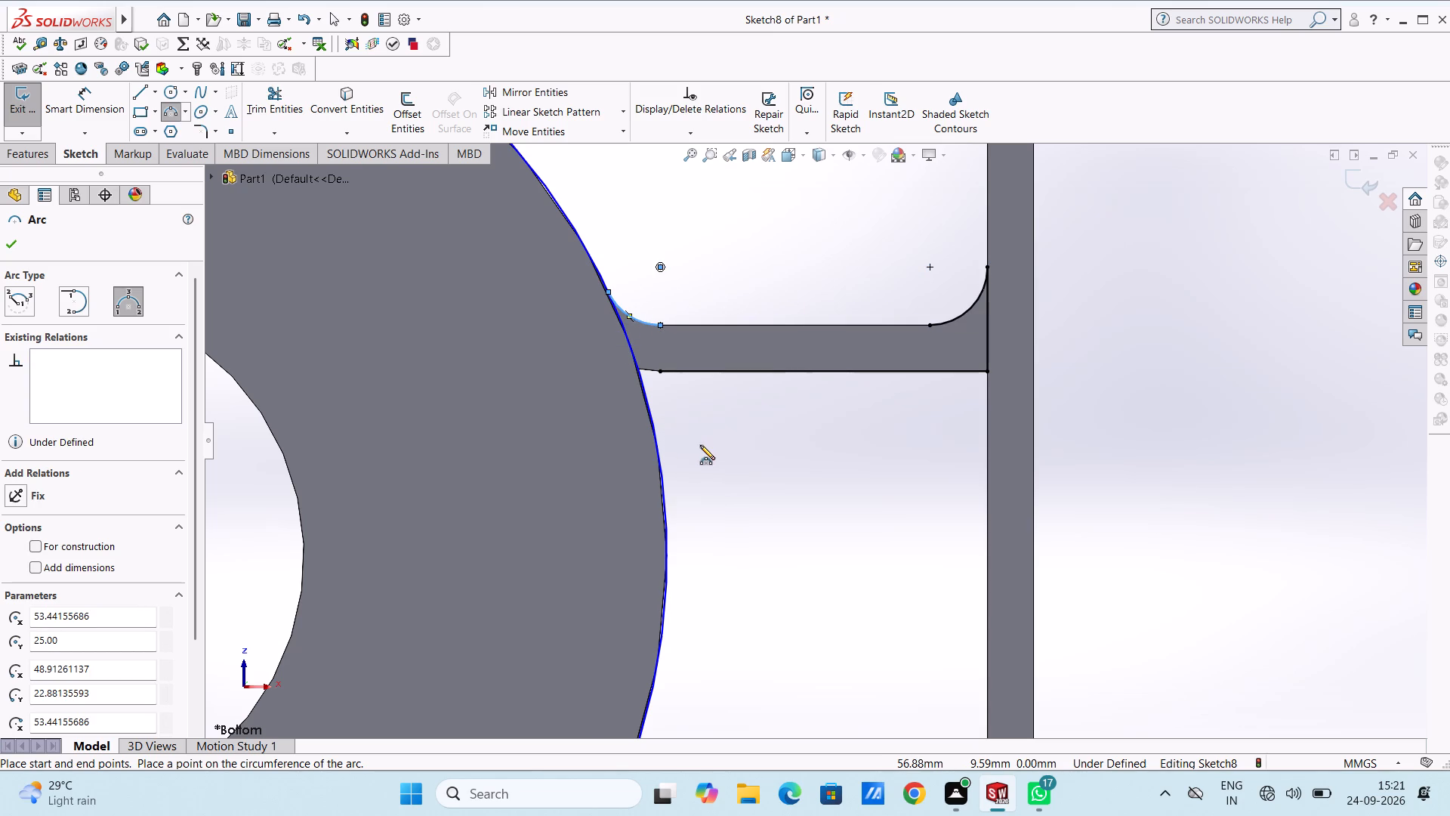
Trace the rear (-Z) arm's two outer fillets with three-point arcs, at the cup and at the box wall.
scroll(698, 443, "up", 4)
scroll(810, 638, "down", 2)
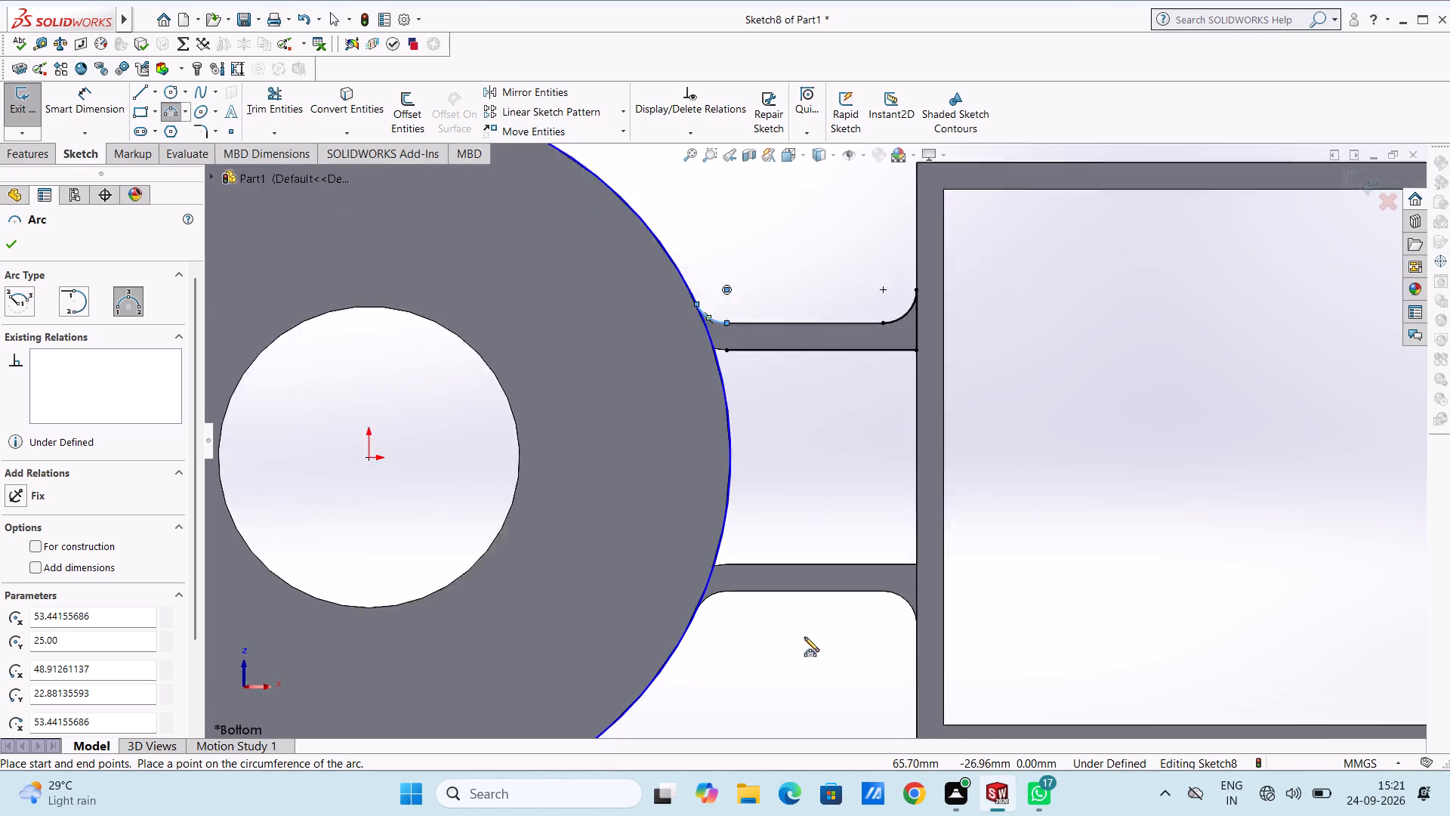
scroll(804, 637, "down", 2)
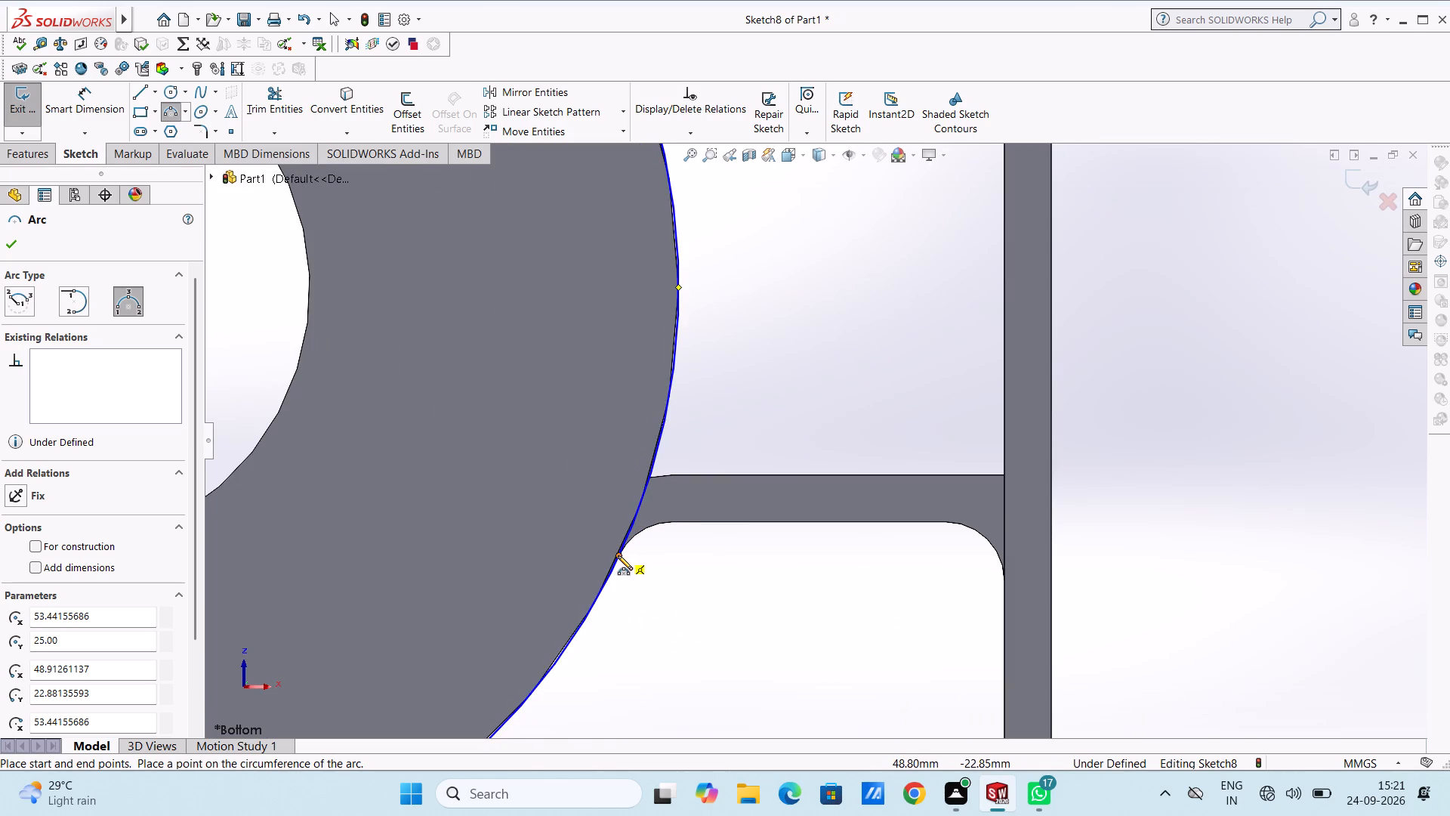
left_click(618, 555)
left_click(671, 521)
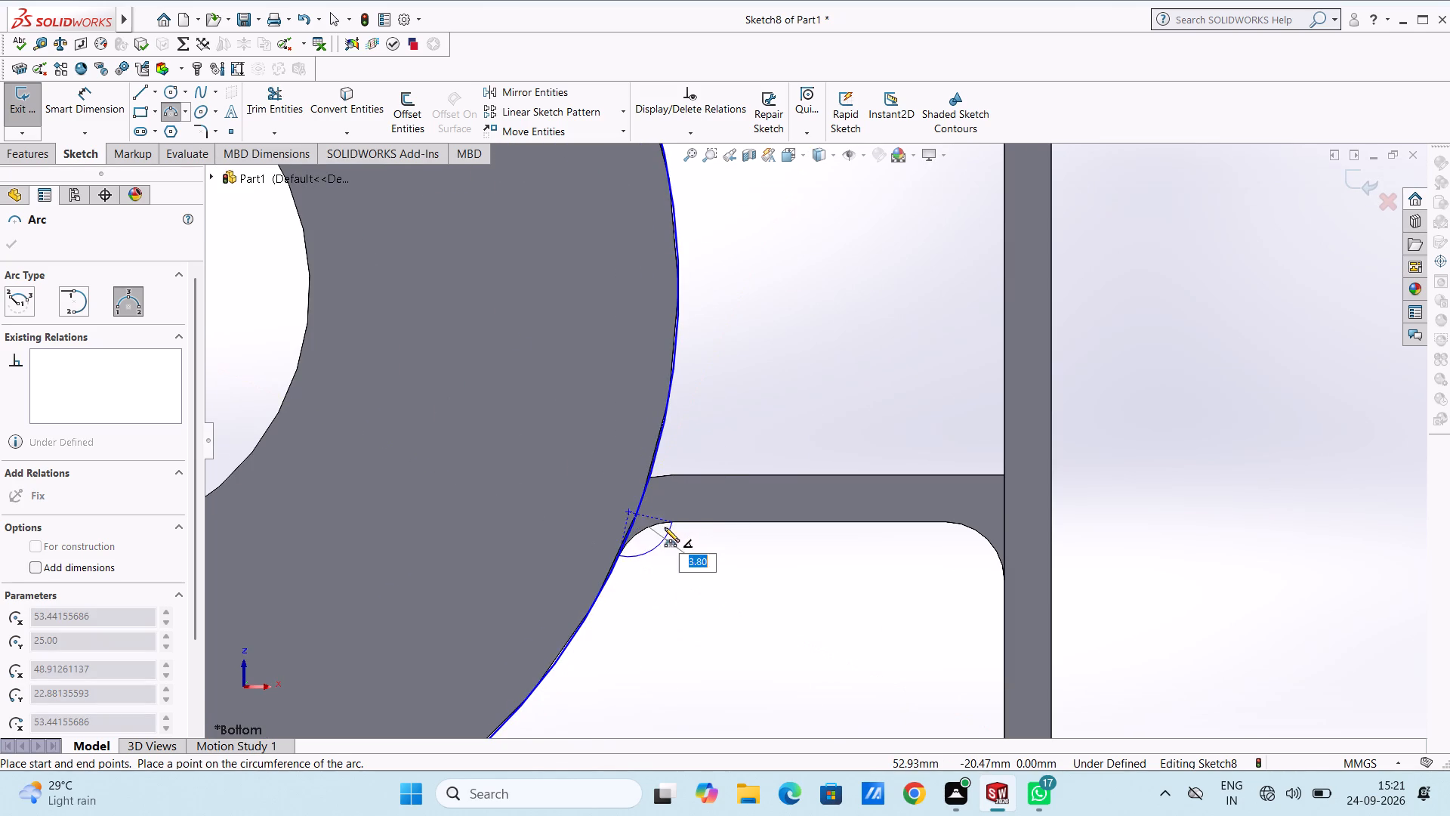
left_click(659, 524)
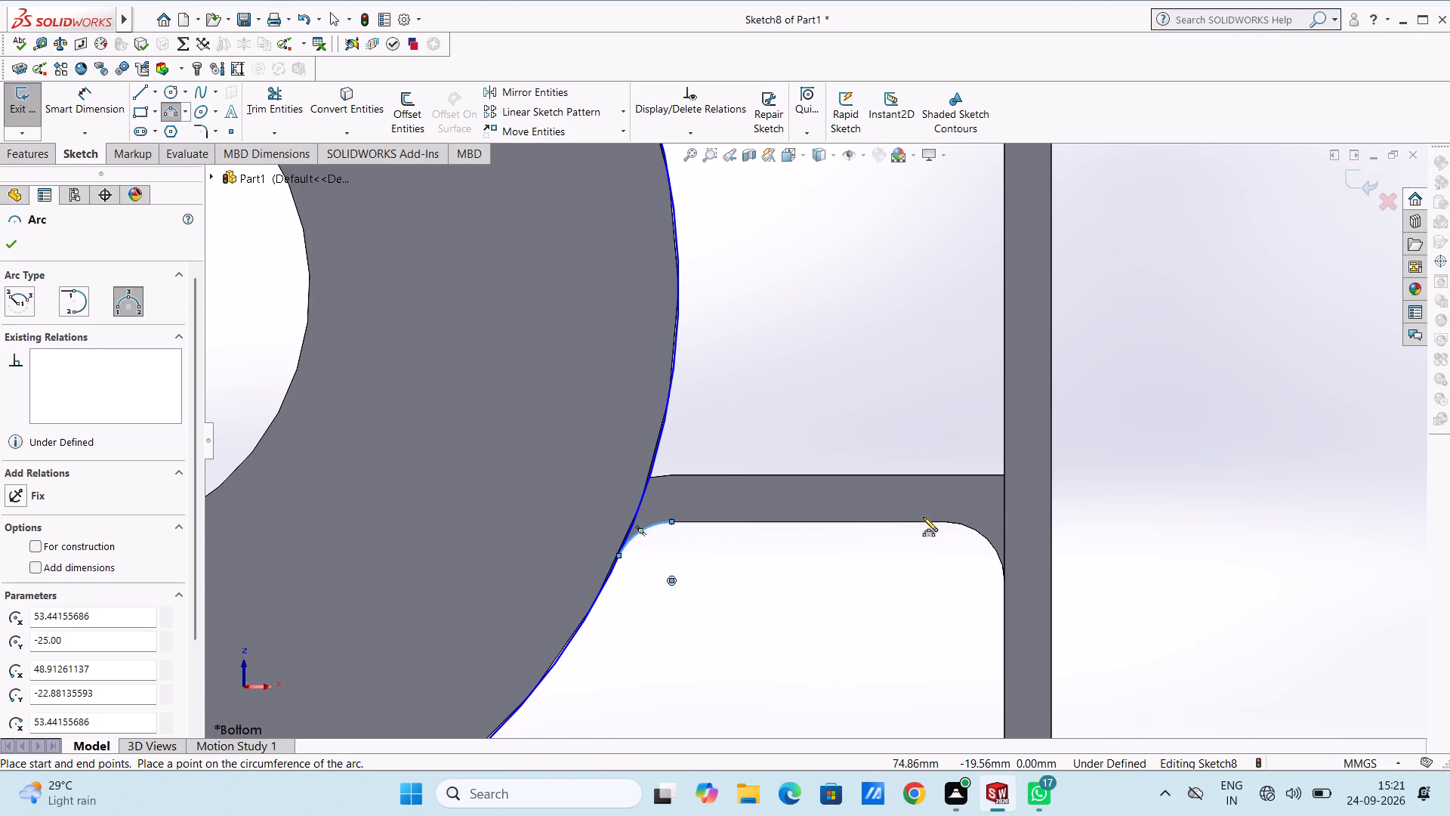
left_click(948, 522)
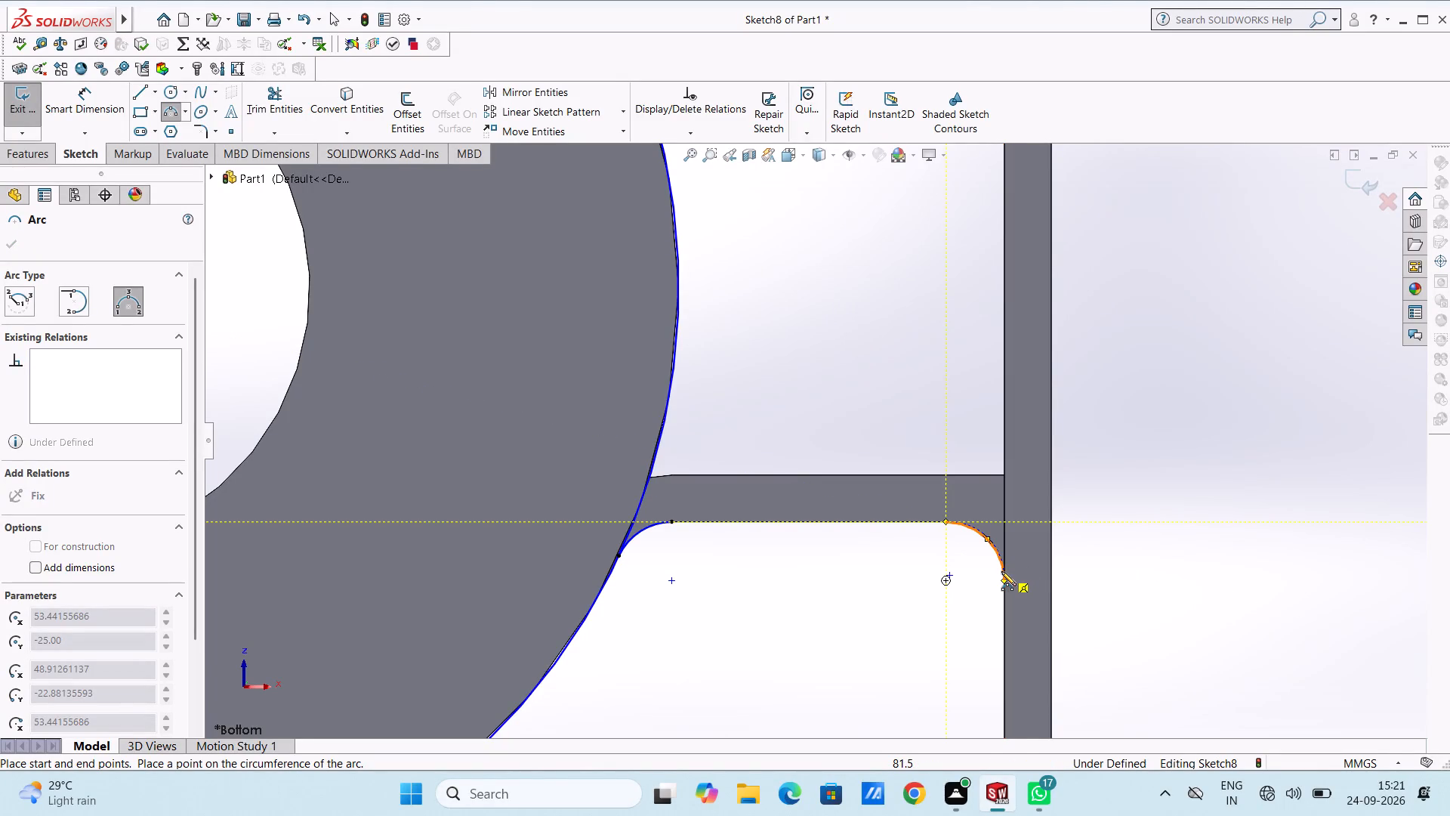
left_click(1004, 583)
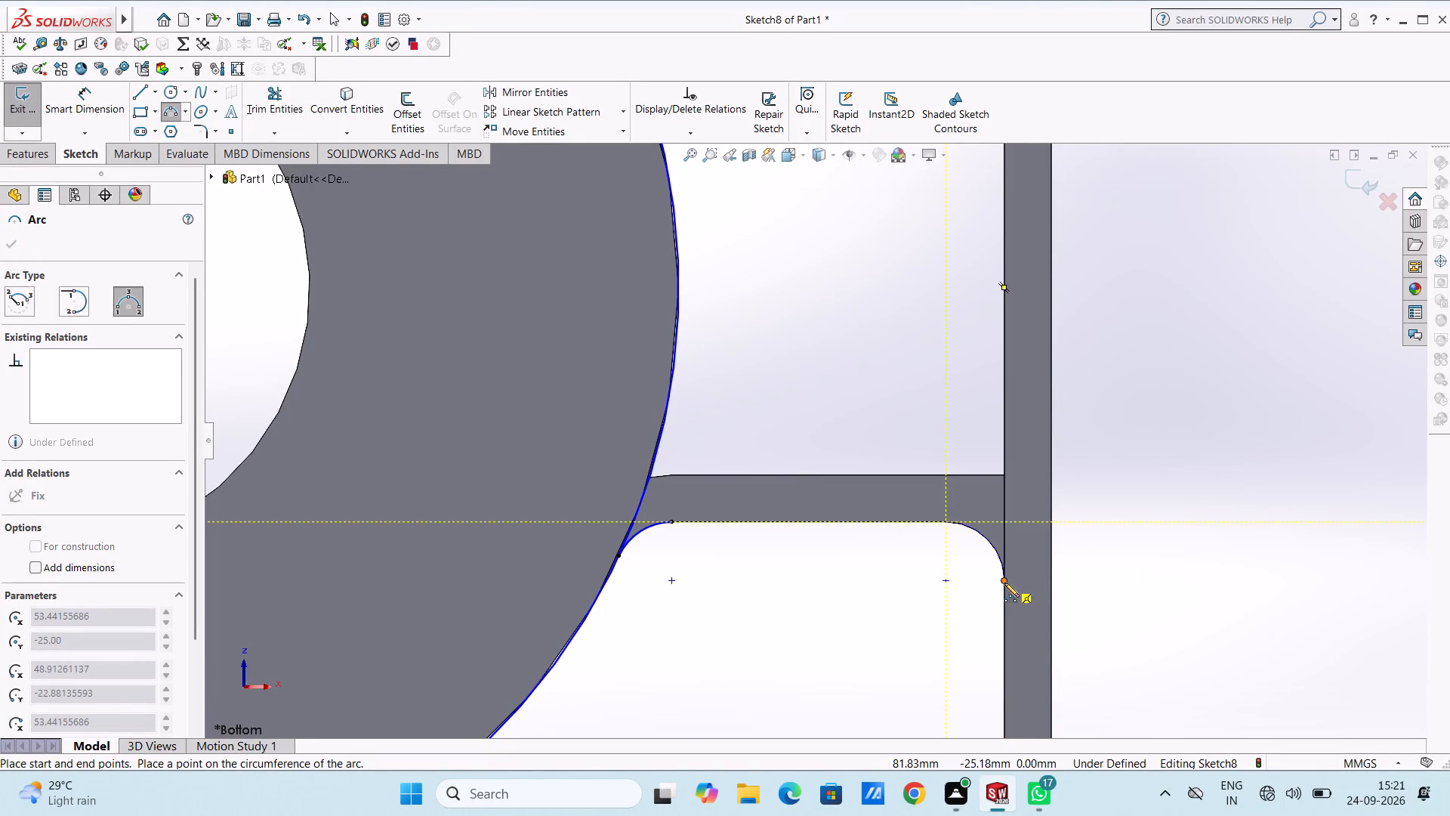
left_click(998, 563)
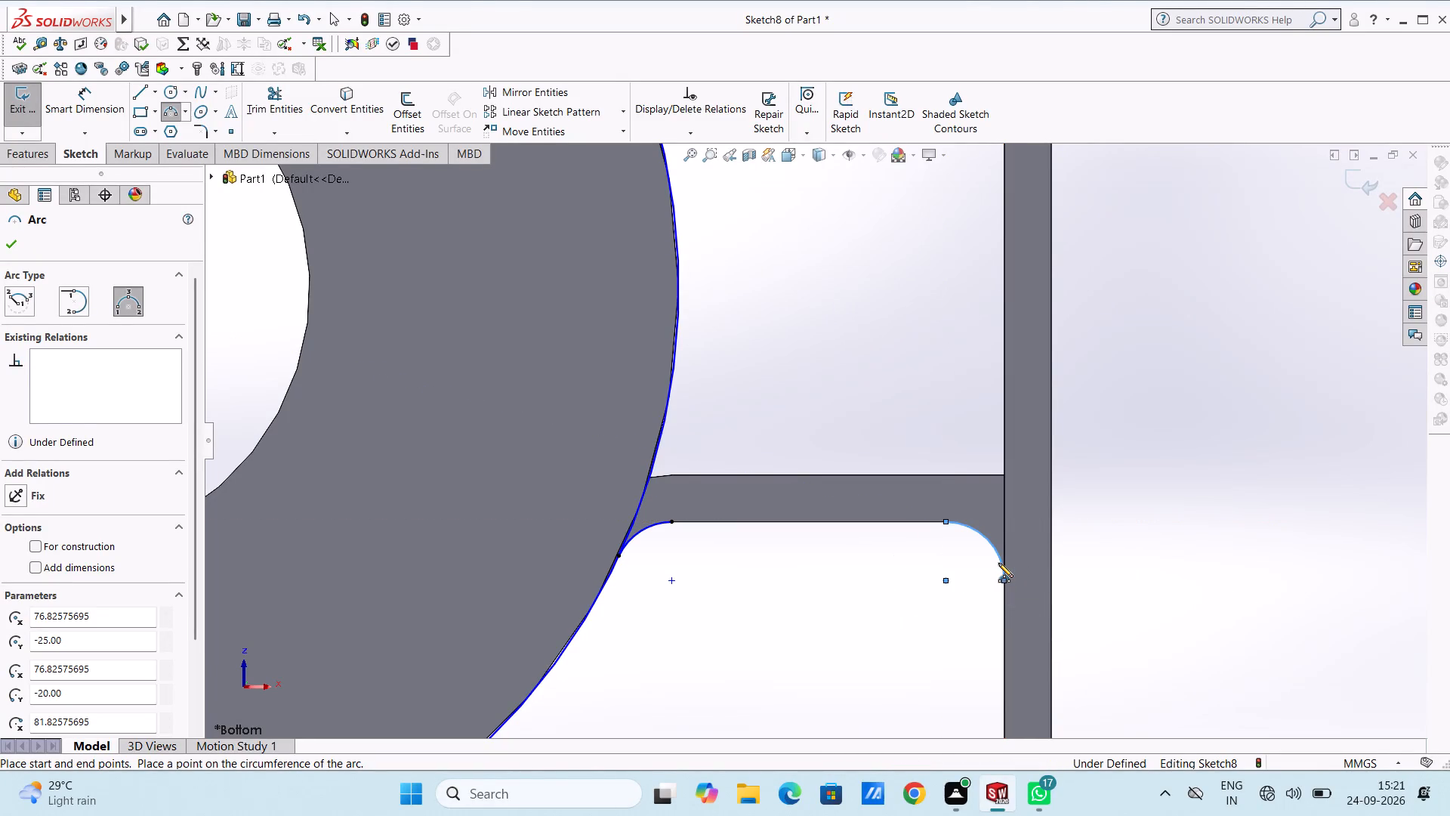
key("Escape")
key("Escape")
Sketch a 41 mm line along the box wall from the front arm's inner corner to the end of the rear arm's fillet arc.
scroll(894, 510, "up", 2)
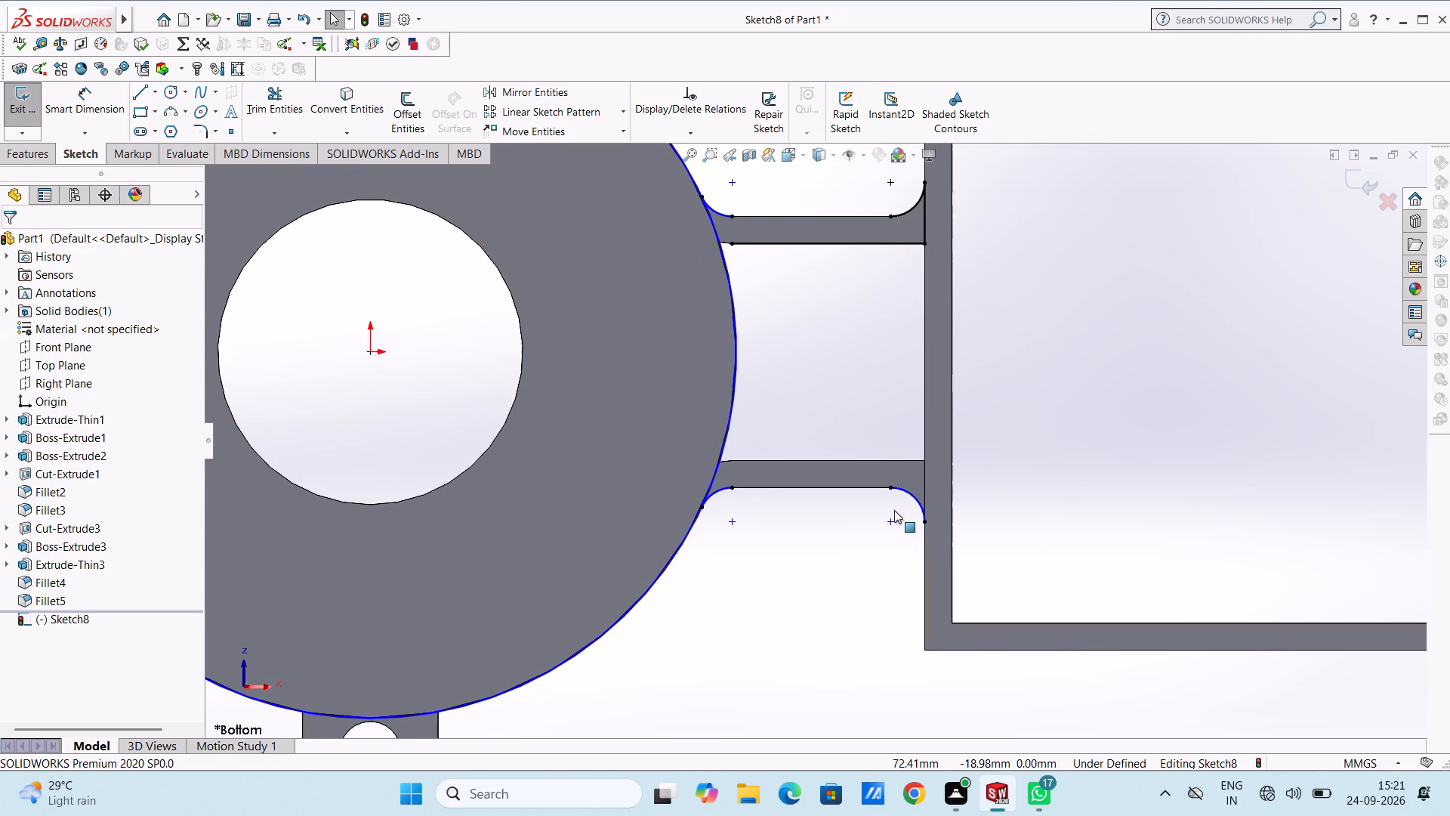
scroll(894, 510, "up", 1)
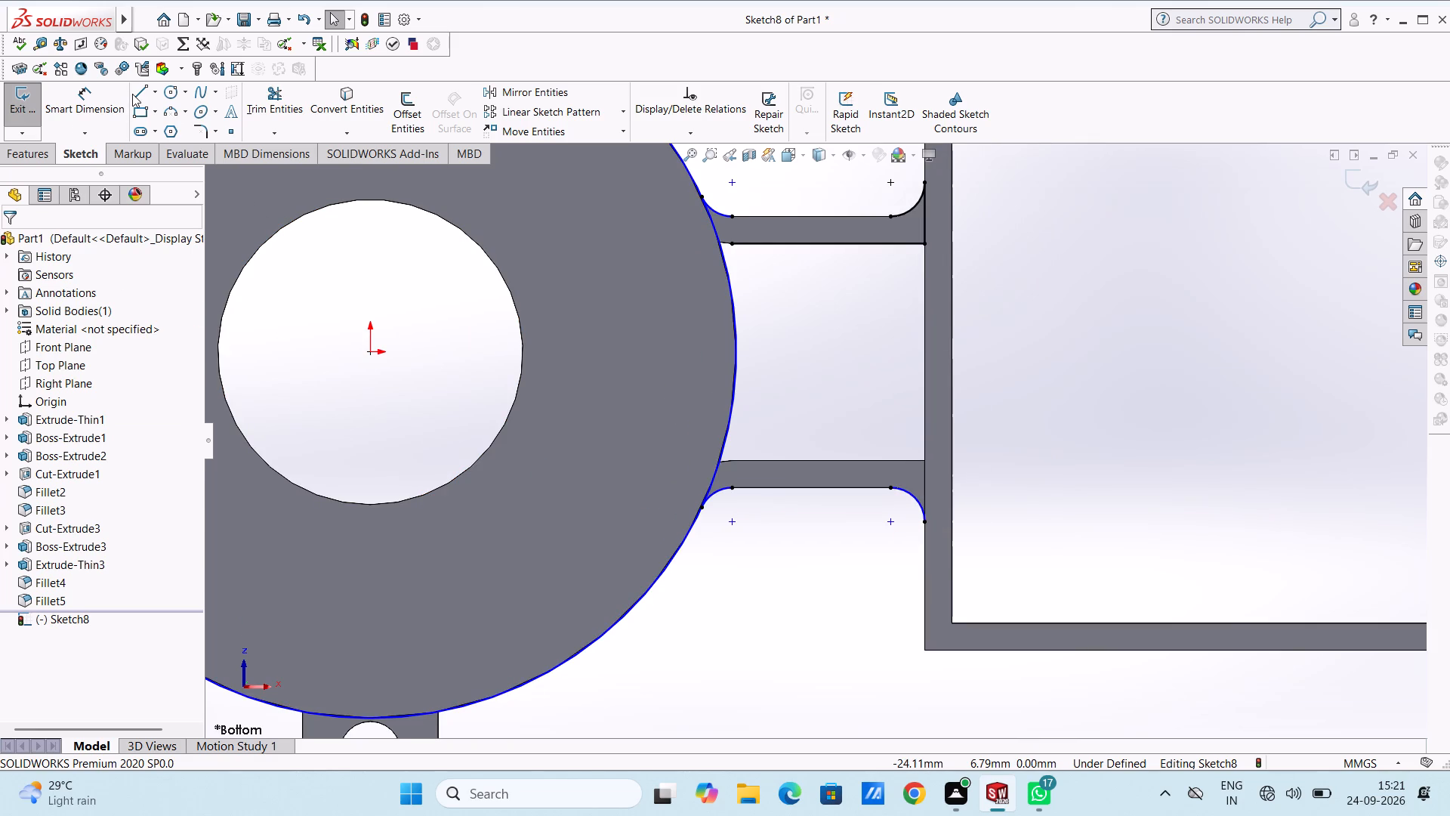
left_click(132, 94)
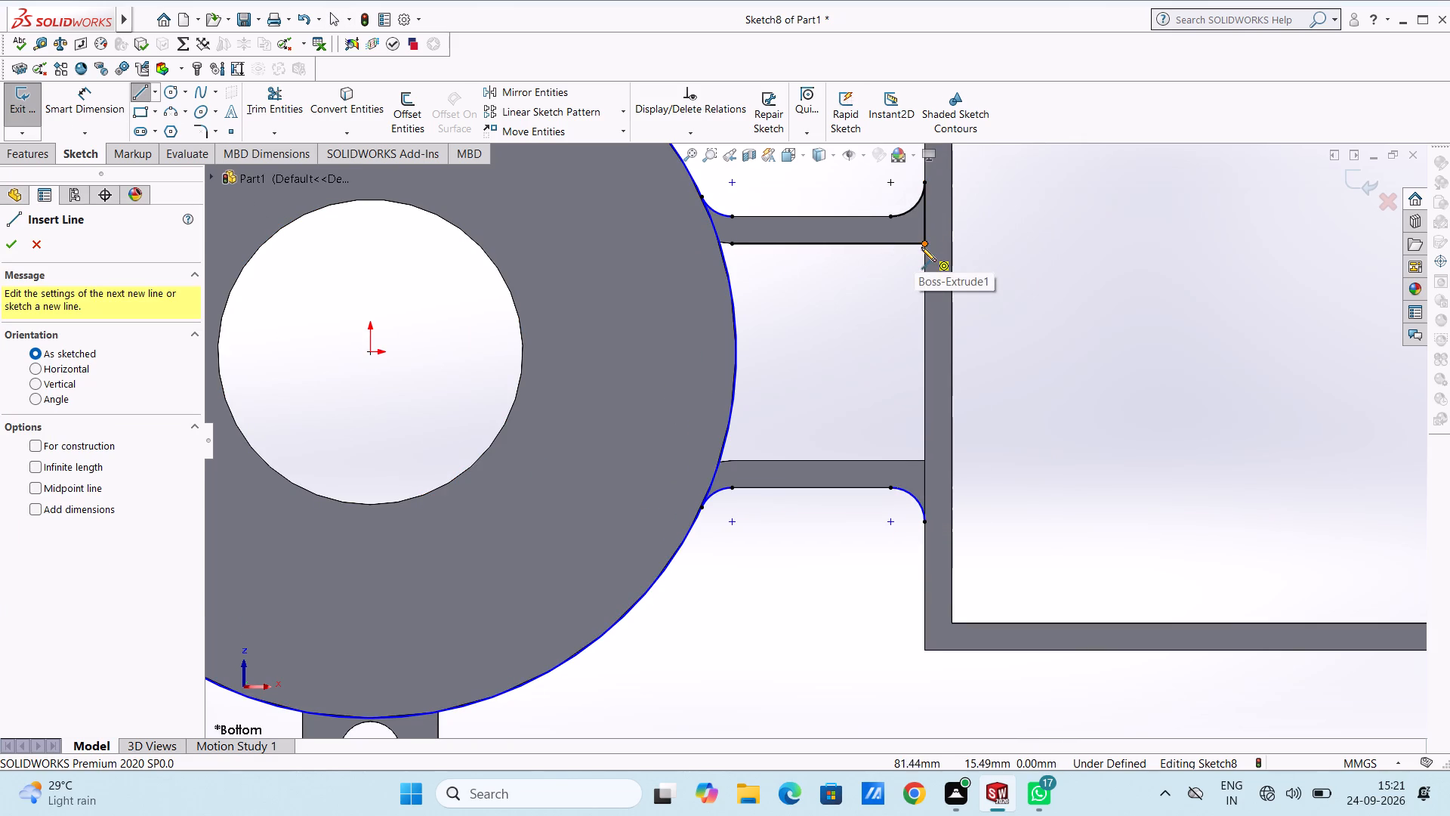
left_click(924, 244)
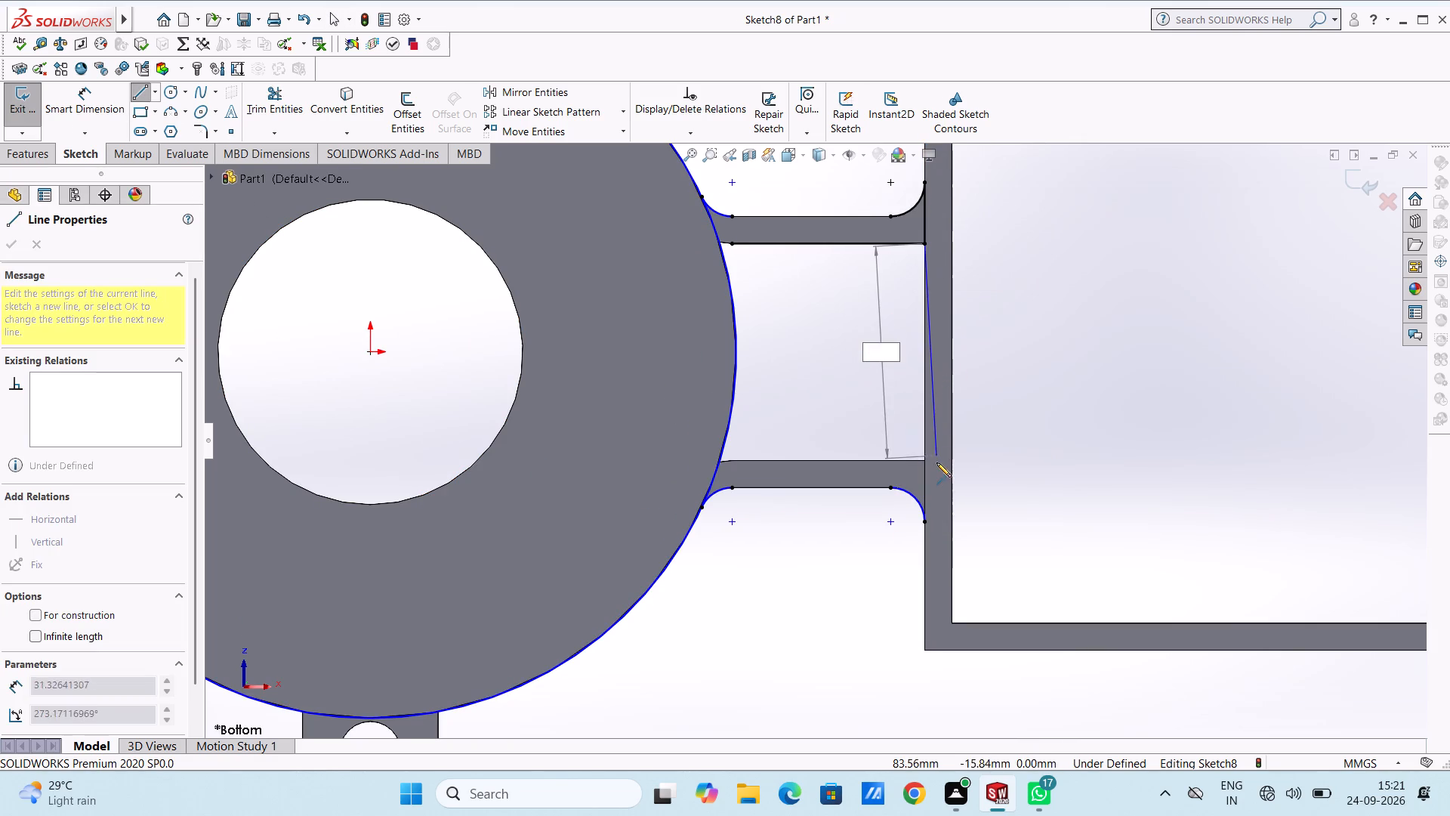
left_click(926, 522)
key("Escape")
key("Escape")
key("Escape")
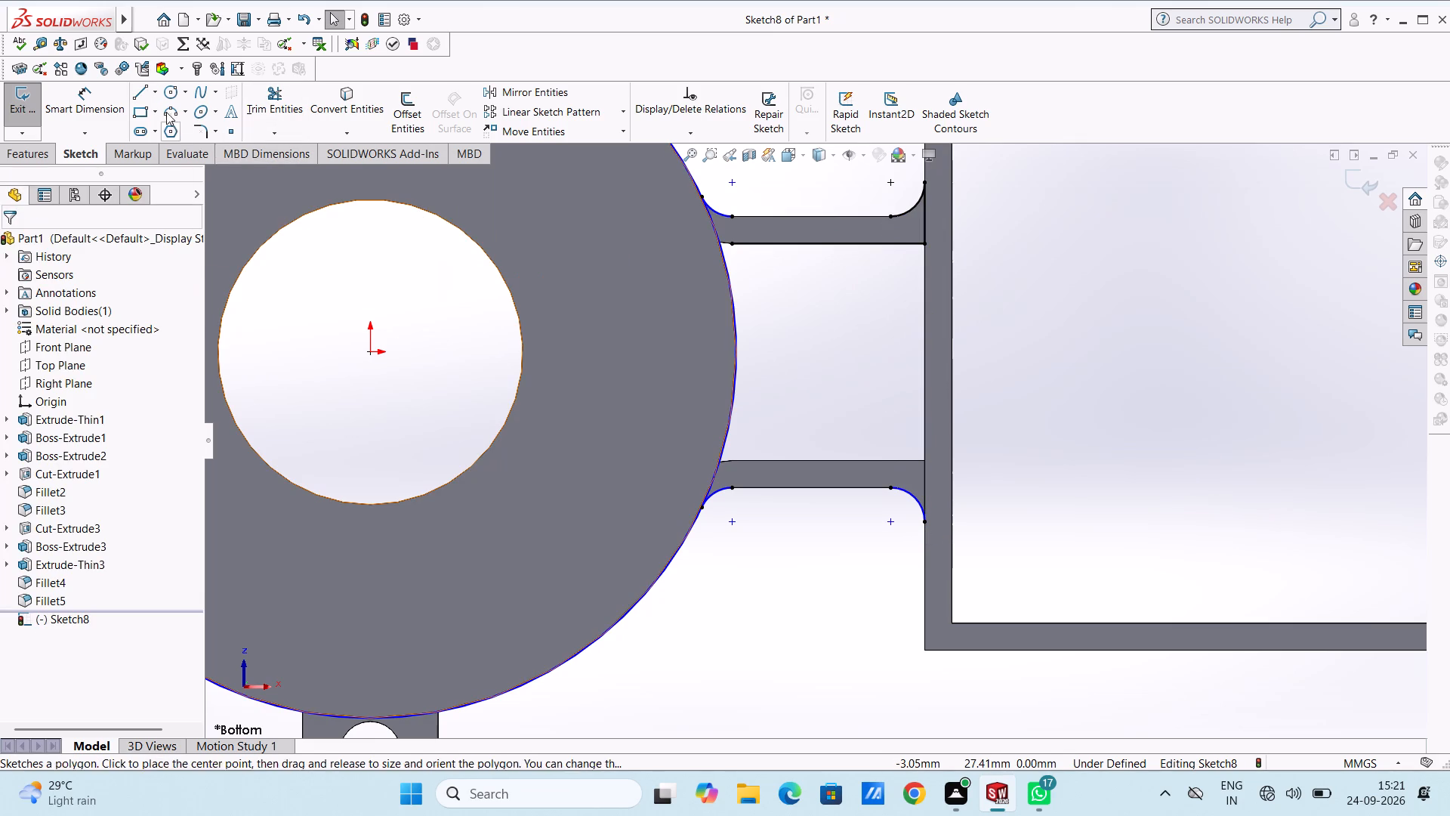
Sketch a horizontal line about 23.4 mm long along the front (+Z) arm's outer edge, joining its two fillet arcs.
left_click(139, 92)
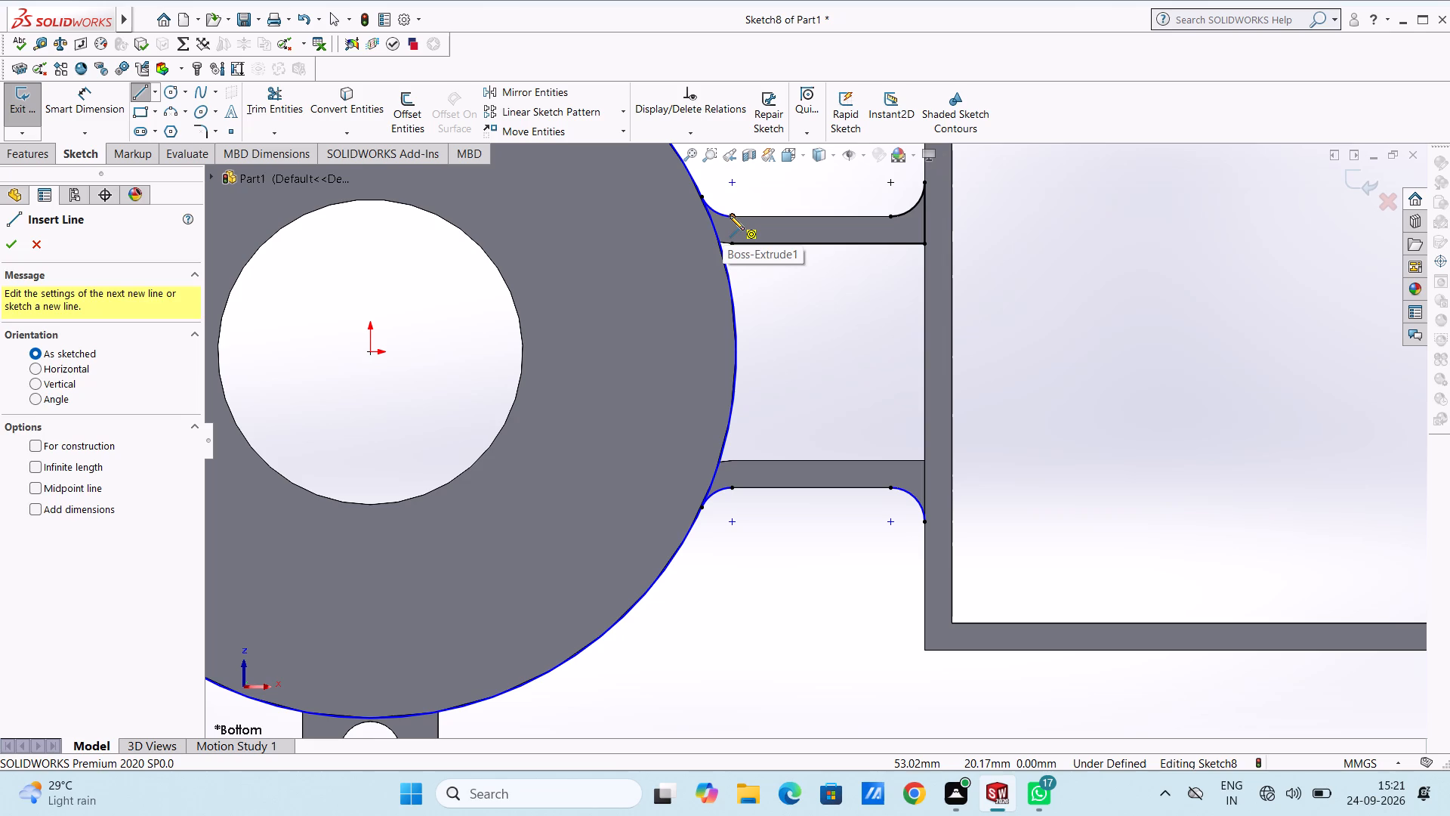
left_click(730, 215)
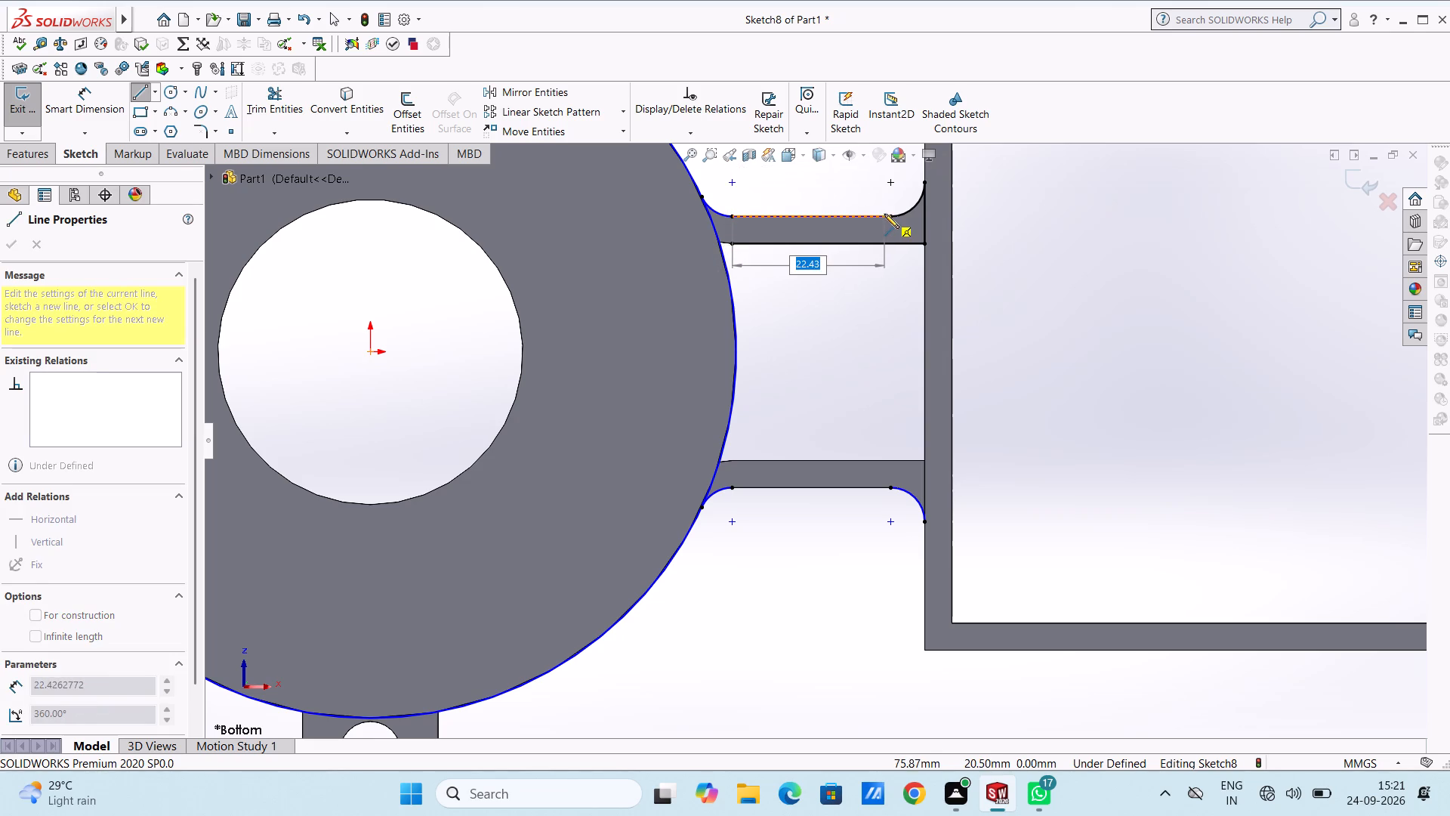
left_click(890, 215)
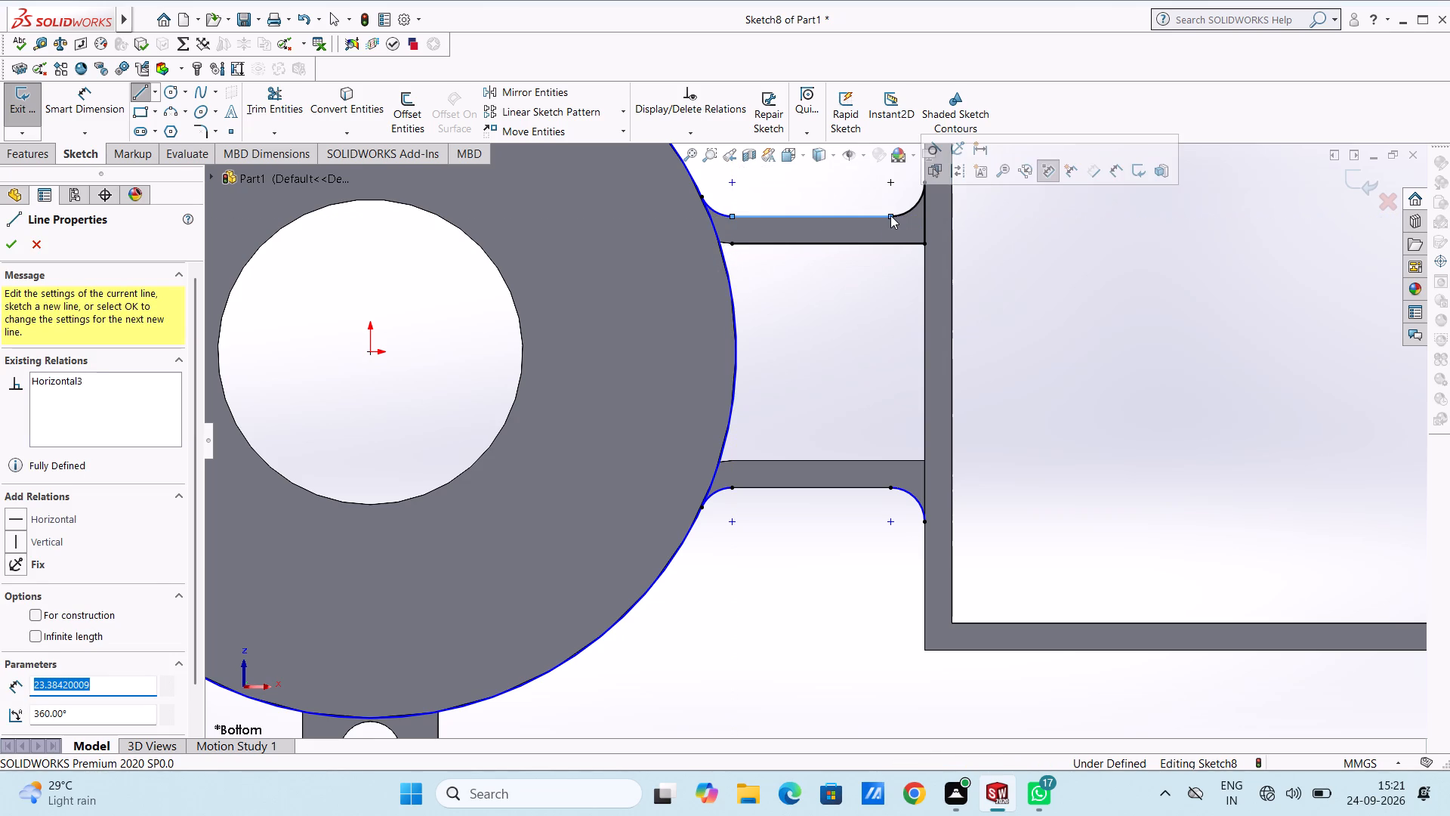
key("Escape")
key("Escape")
key("Escape")
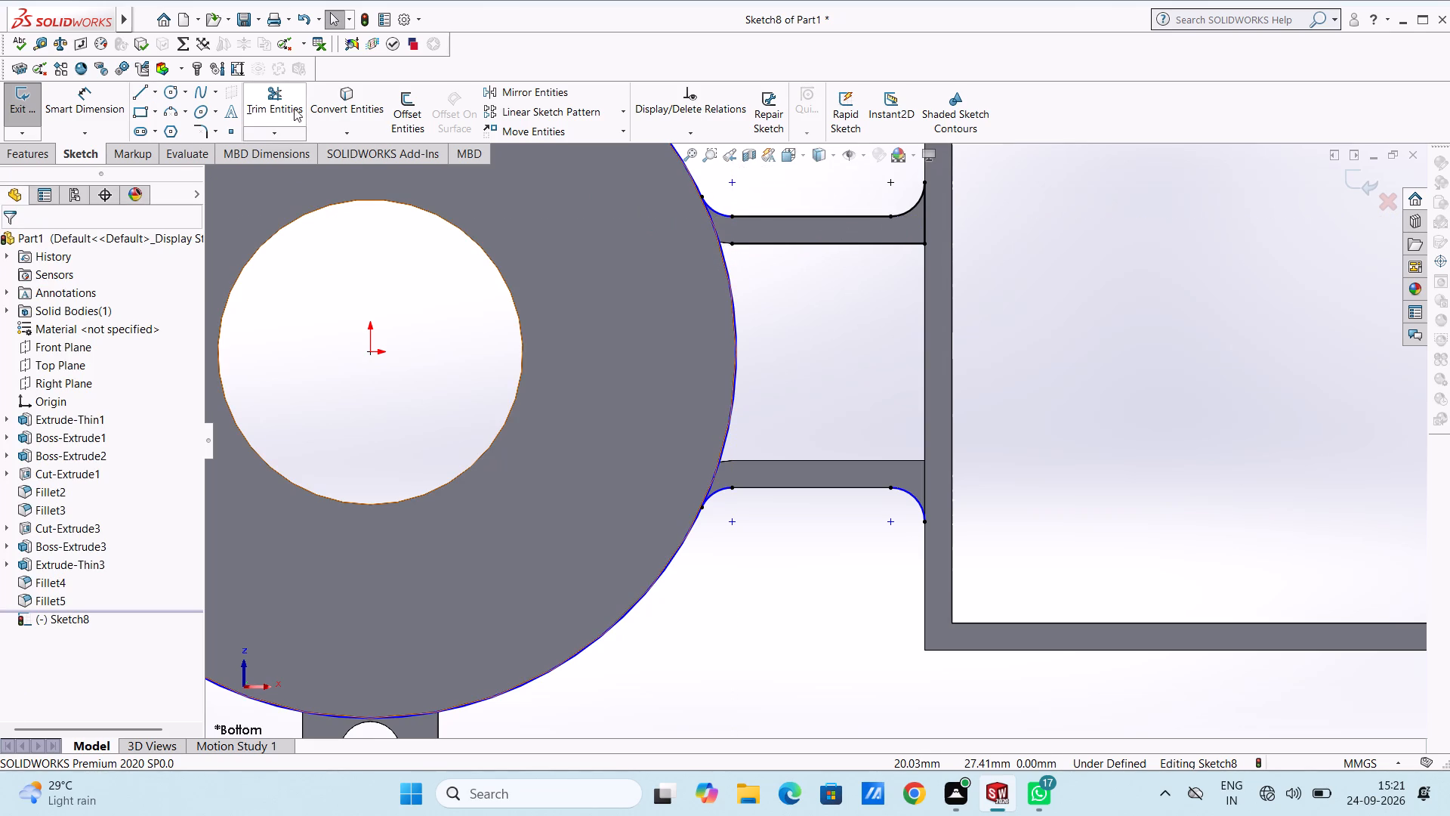
Trim away the cup circle outside the two arms and the sketch line along the front arm's inner edge.
left_click(270, 99)
scroll(654, 284, "up", 2)
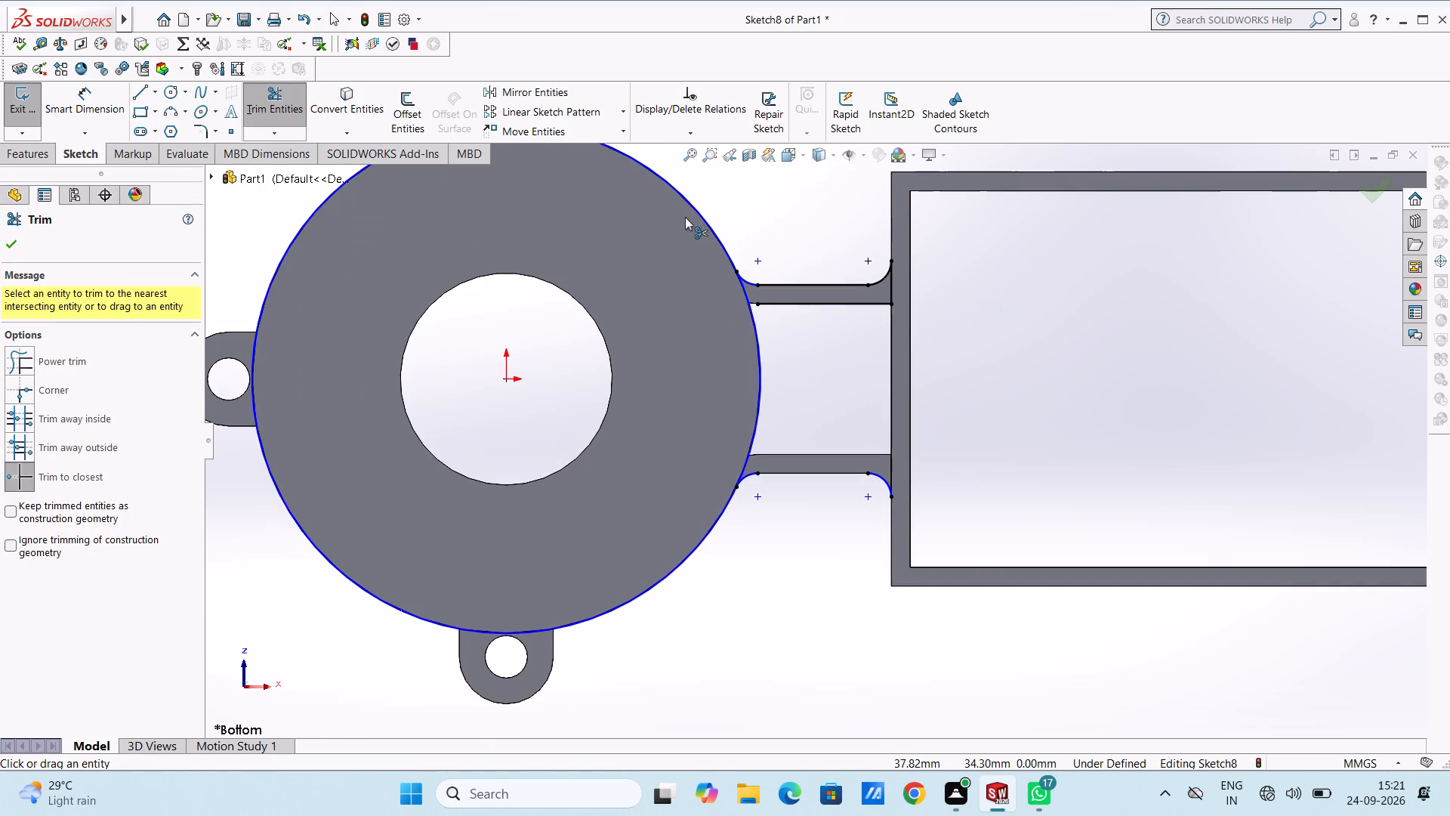
left_click(694, 208)
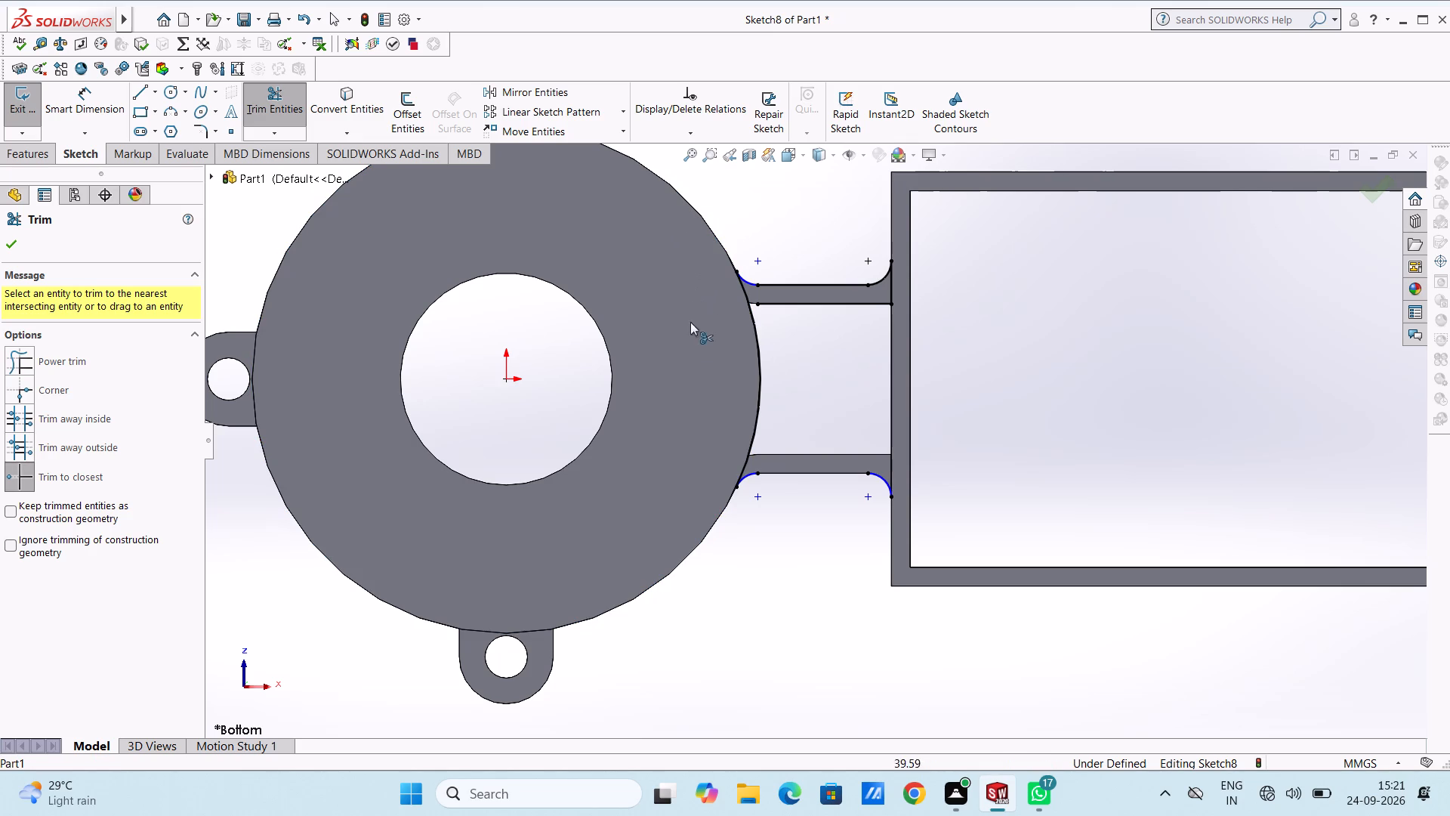
left_click(782, 306)
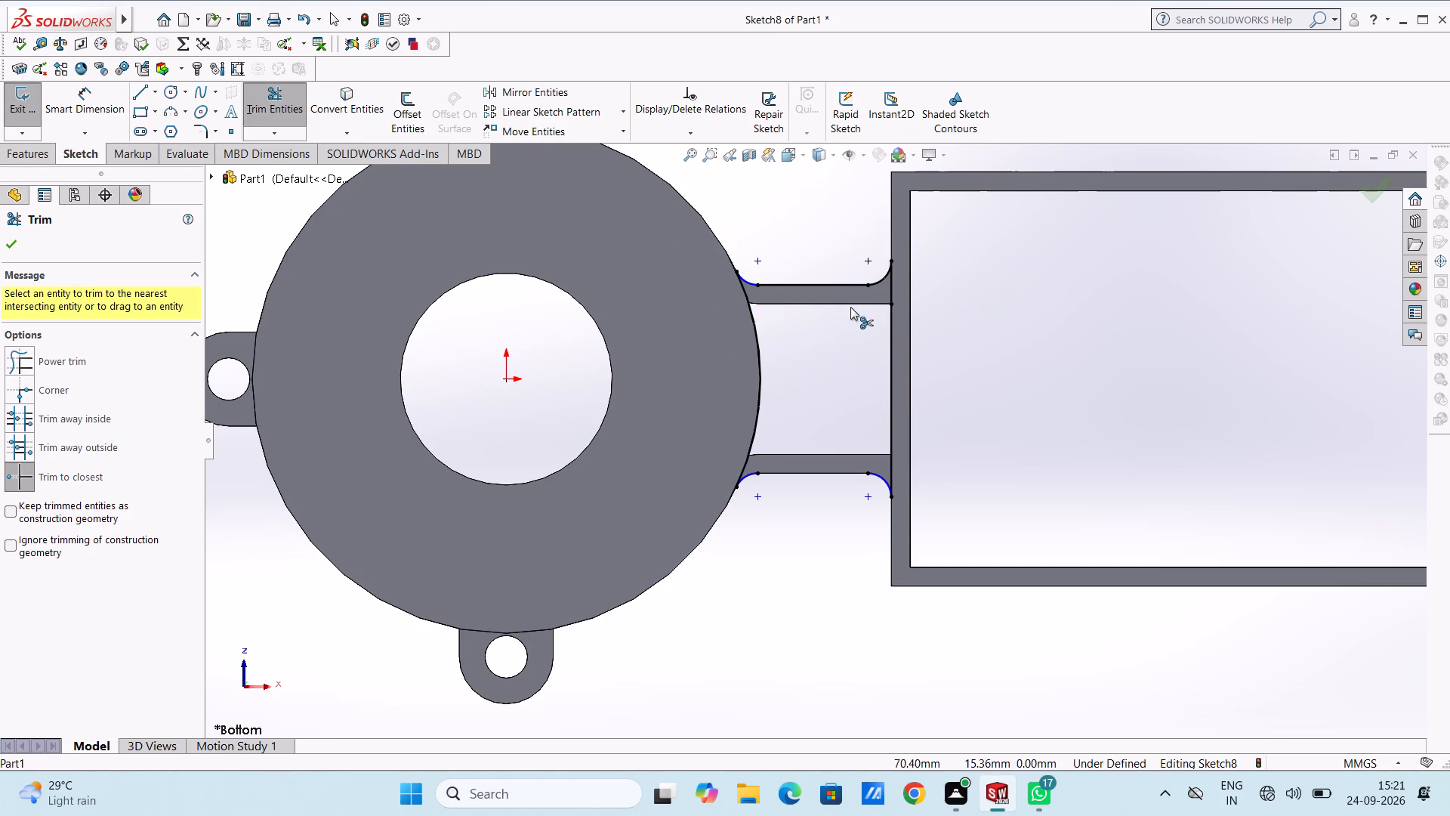
double_click(850, 301)
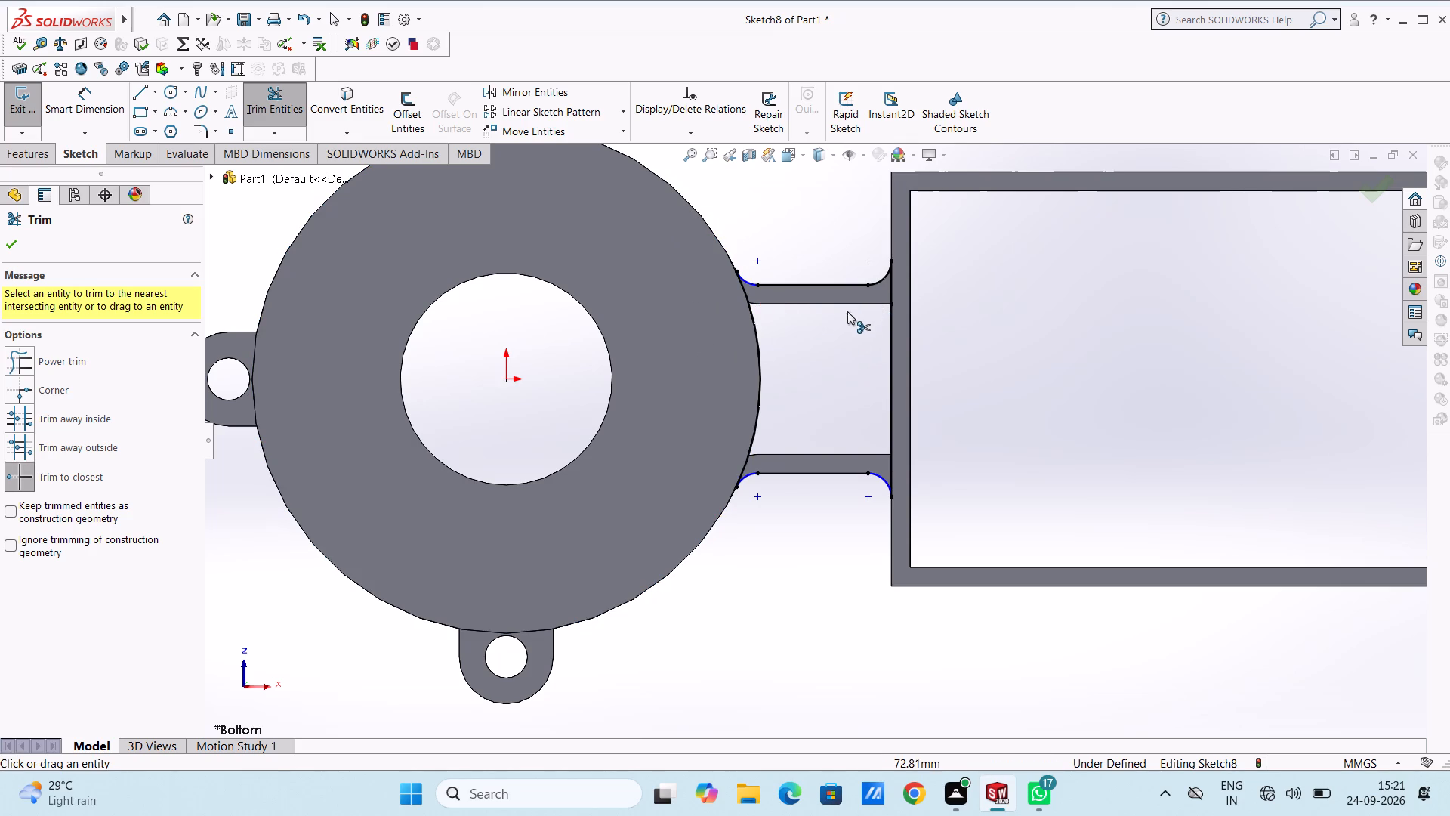
key("Escape")
key("Escape")
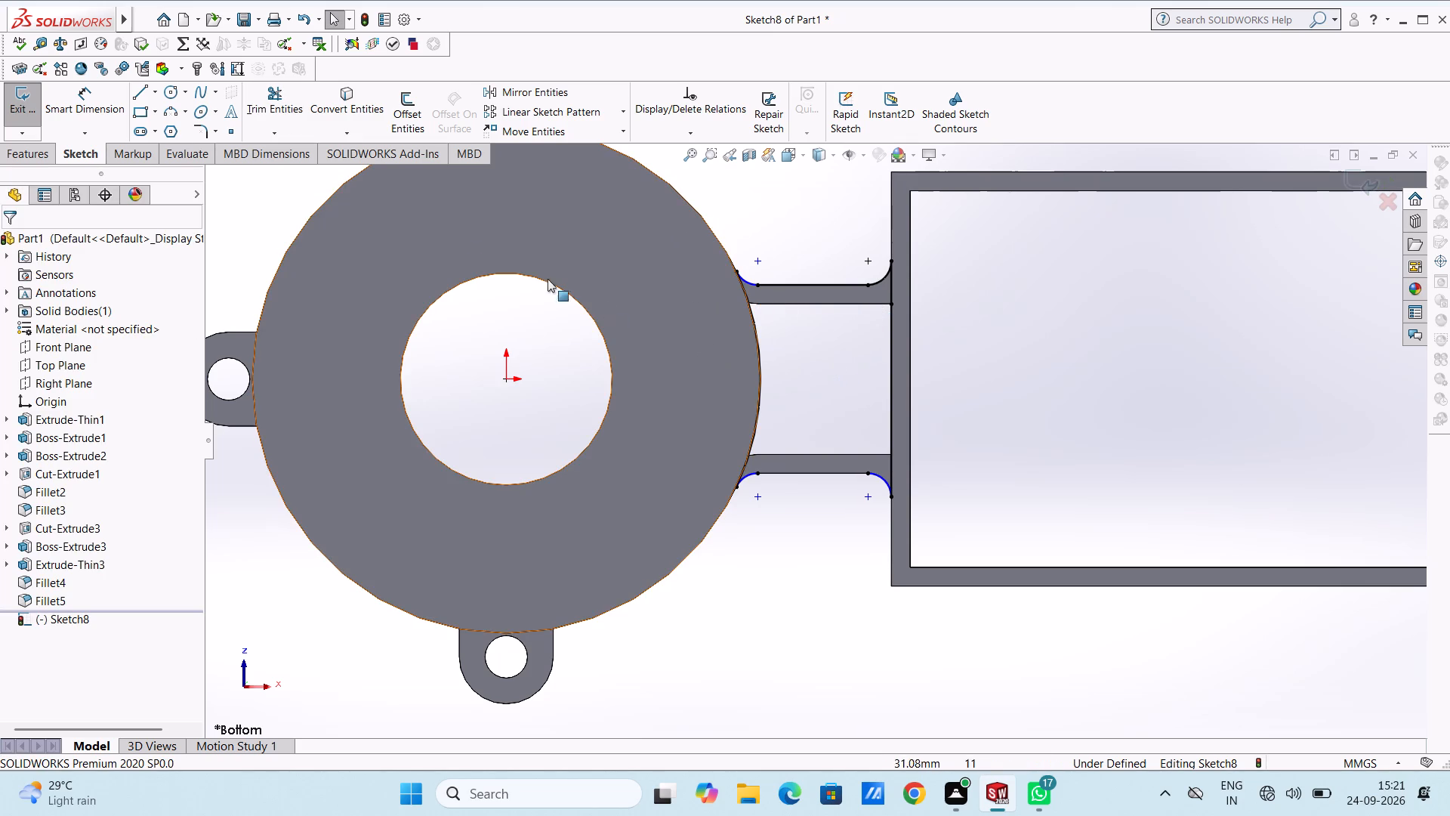
Dimension the front arm's fillet arc at the cup with a 5 mm radius.
left_click(103, 98)
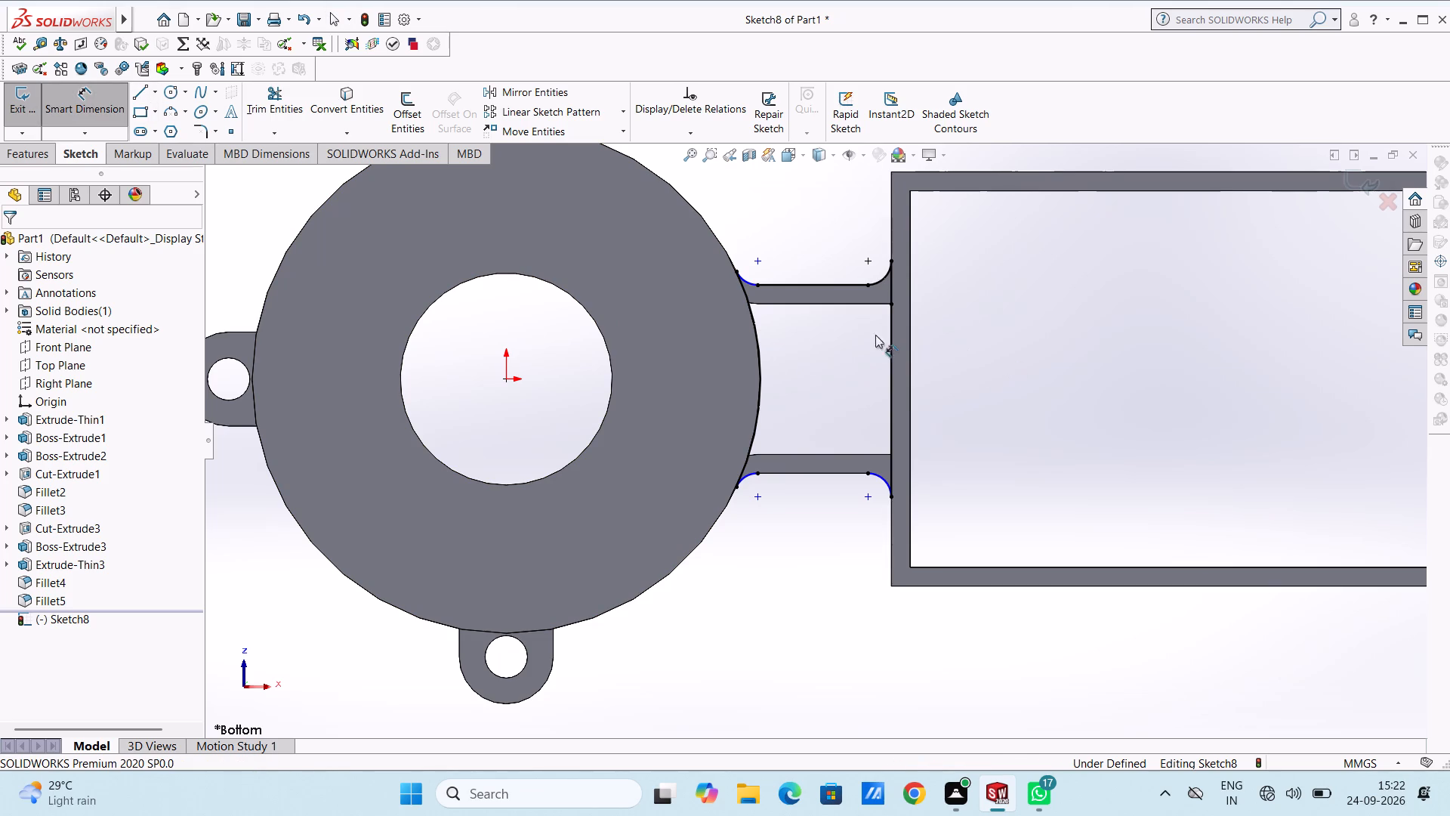
left_click(747, 283)
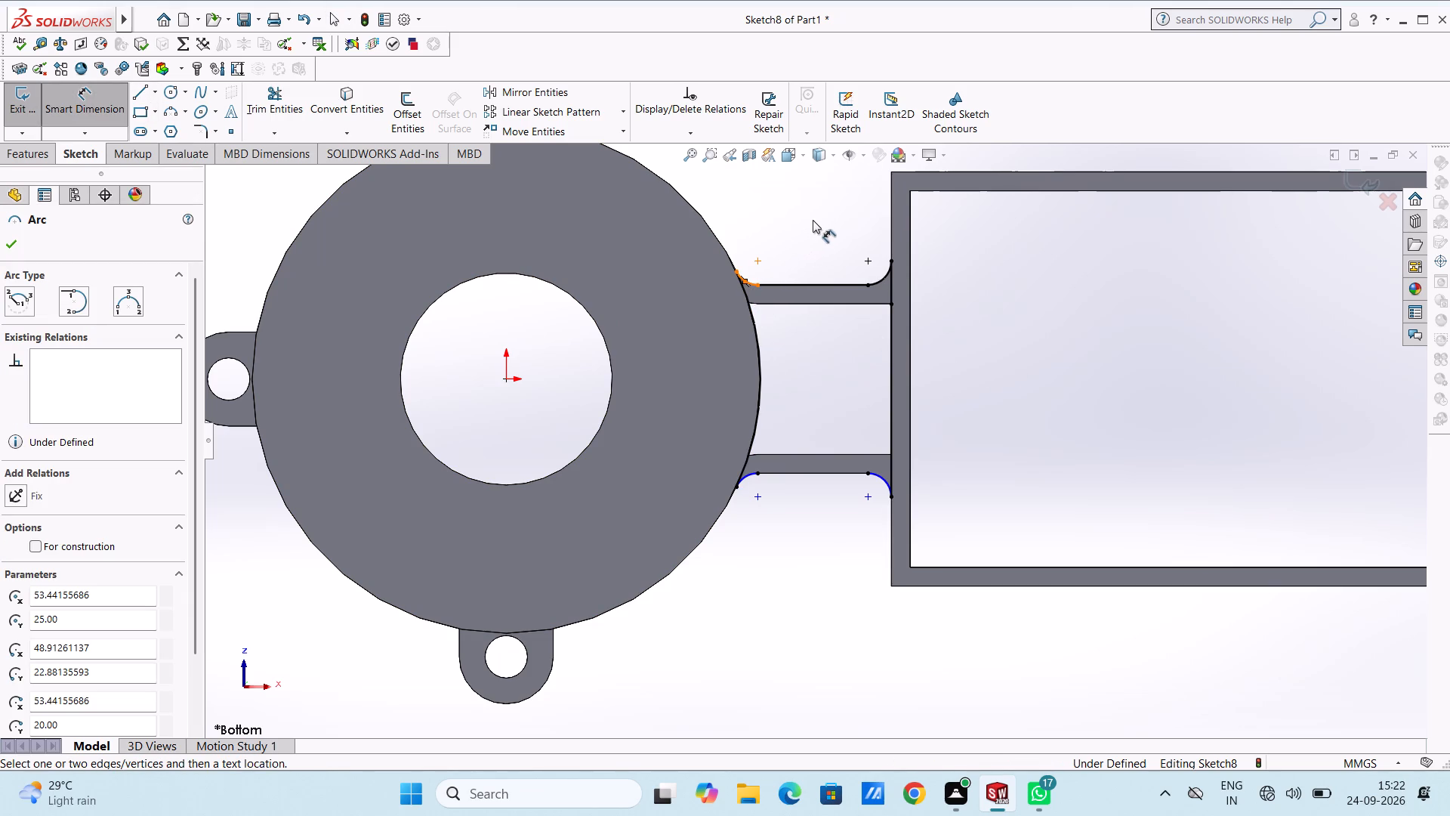
key("Escape")
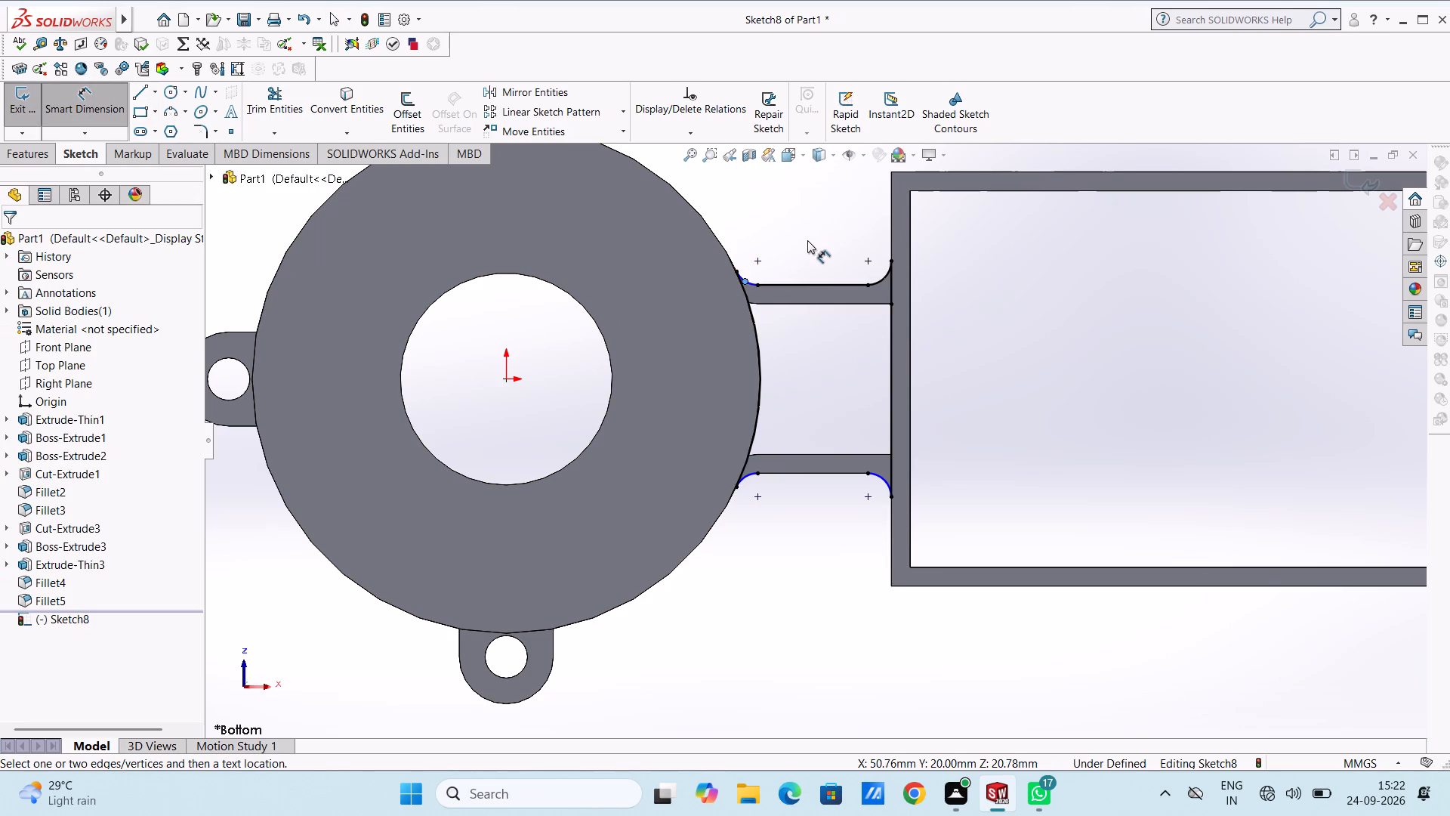
left_click(751, 283)
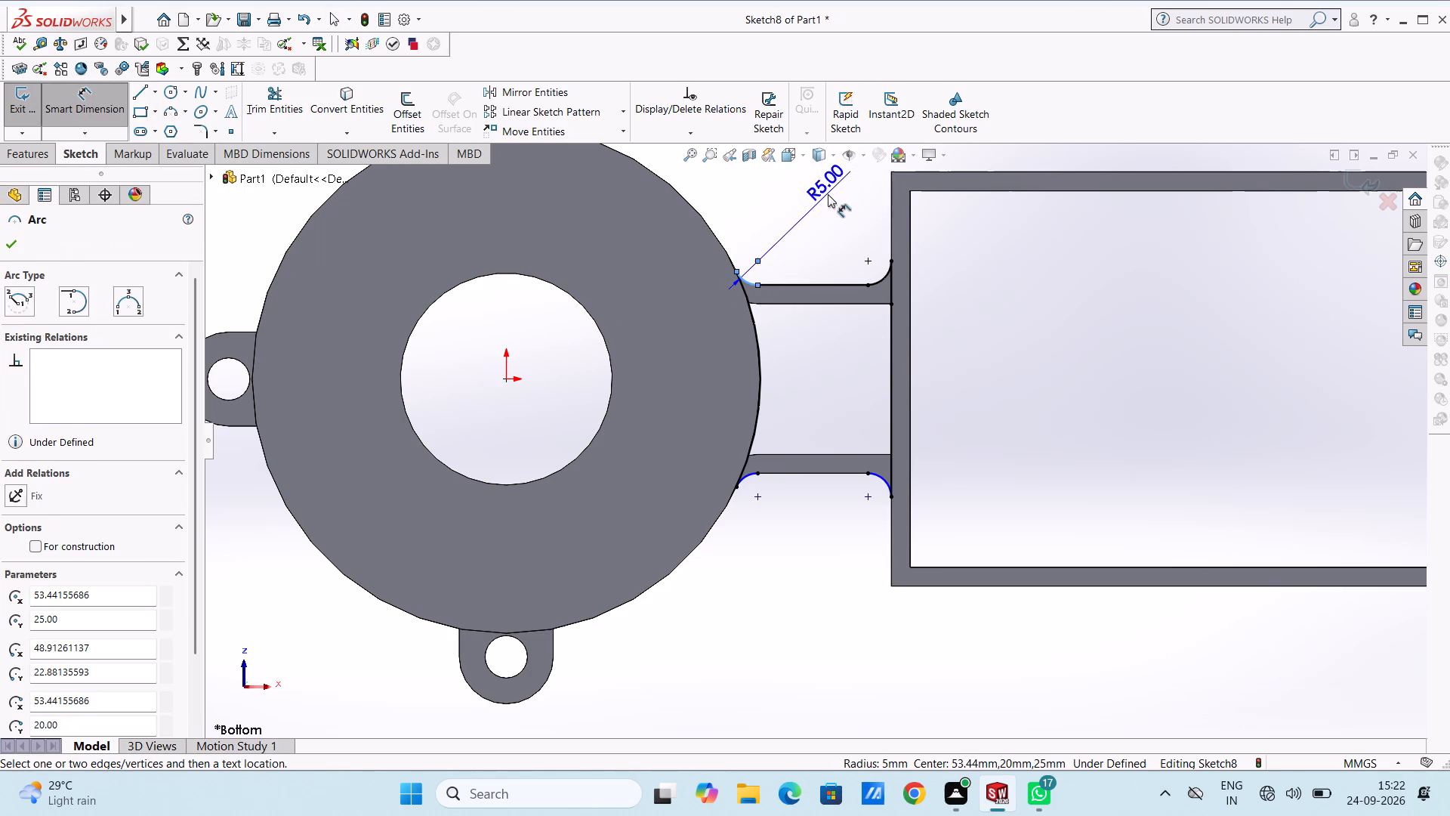
left_click(825, 196)
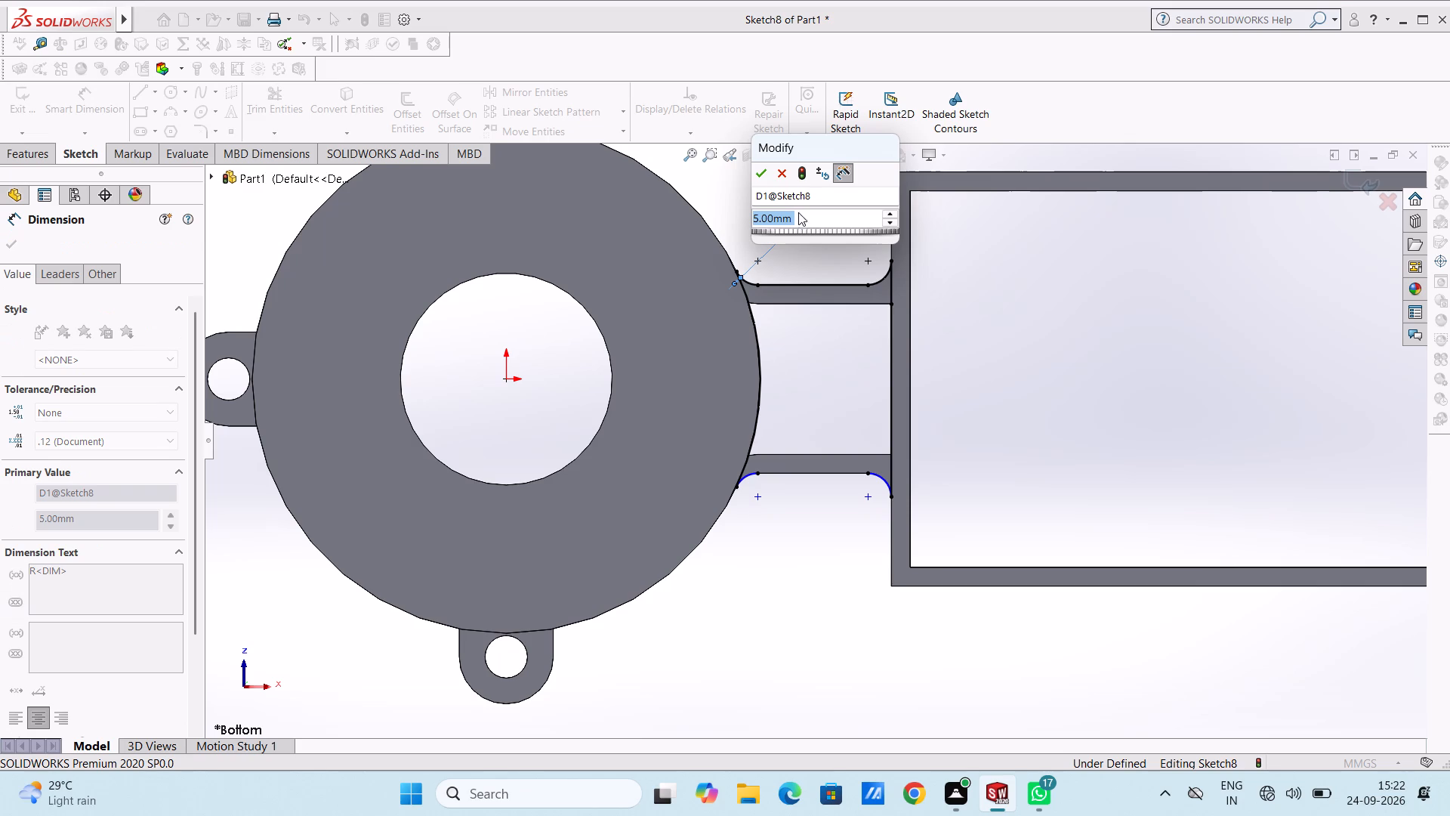
left_click(757, 178)
left_click(753, 217)
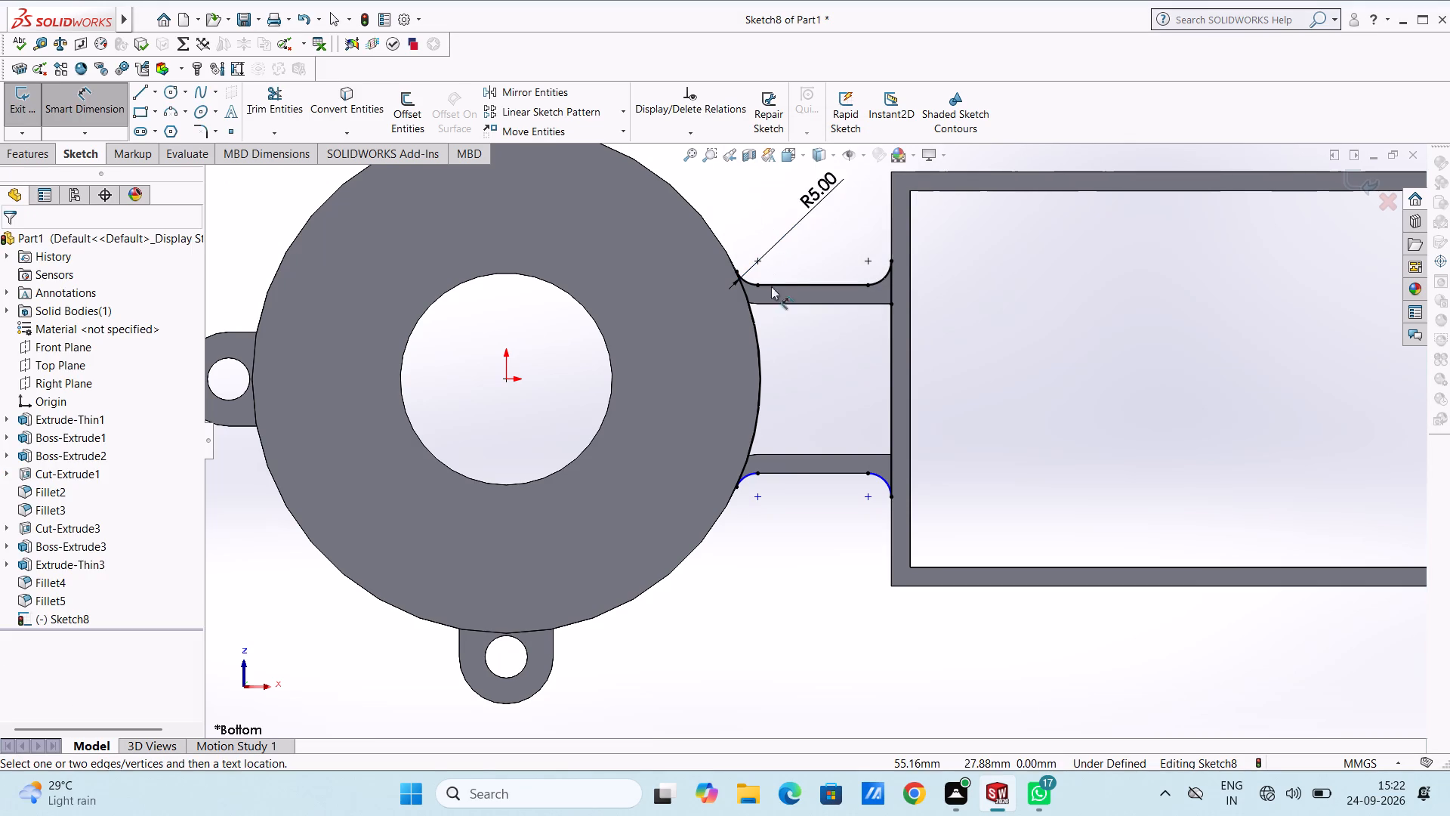
Dimension the rear (-Z) arm's two fillet arcs, at the cup and at the box wall, with 5 mm radius each.
left_click(747, 478)
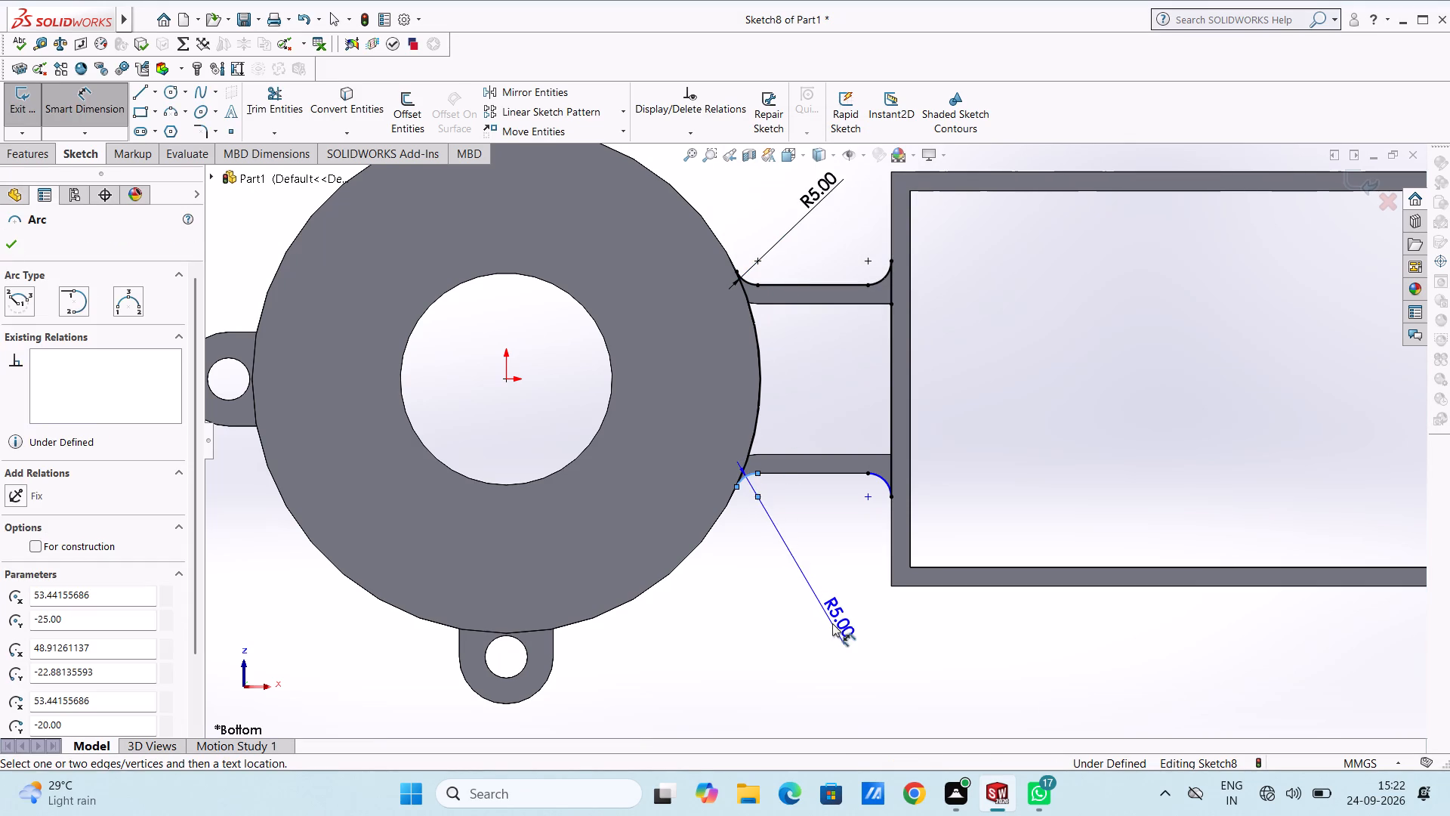
left_click(841, 637)
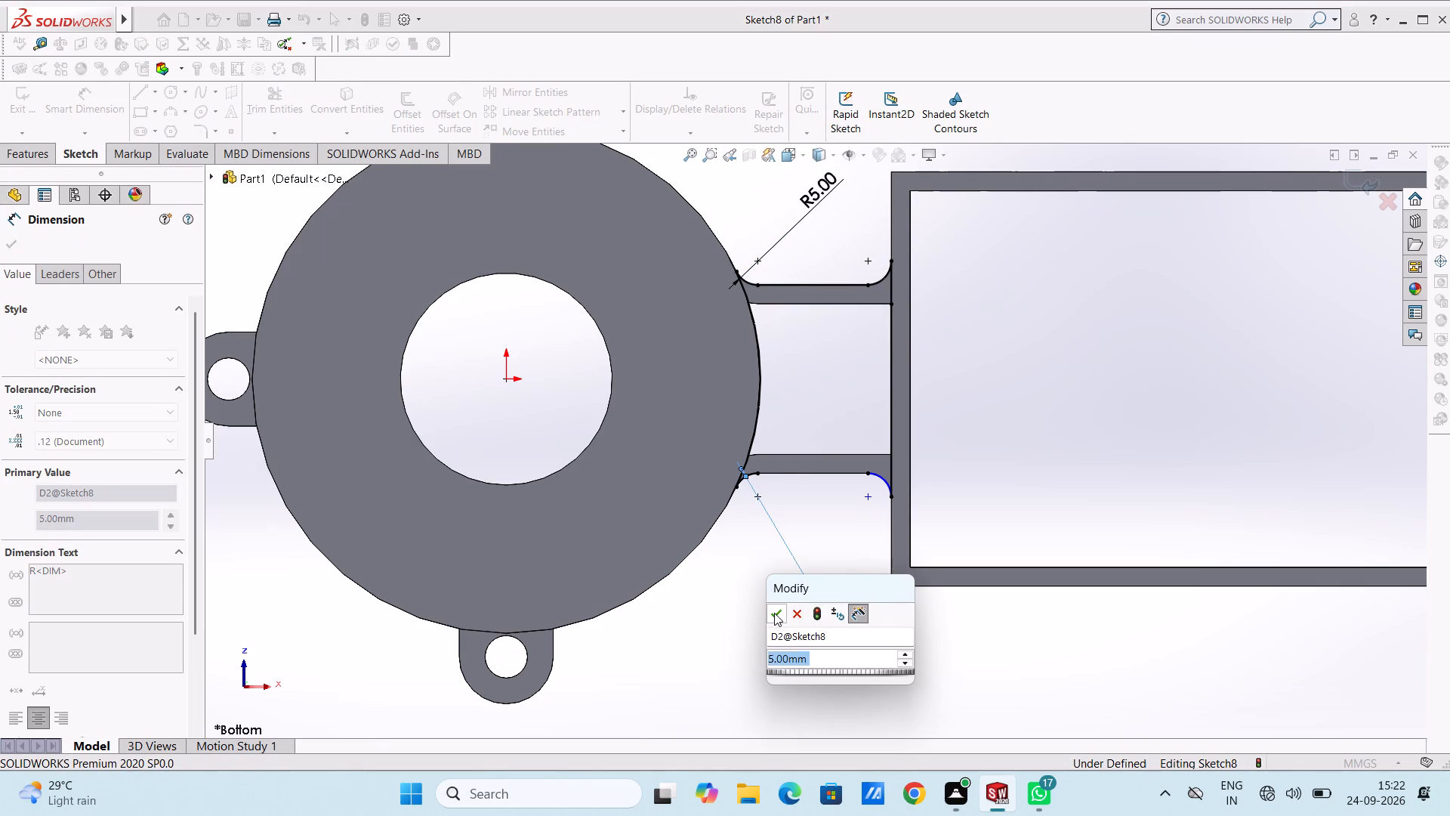
left_click(774, 613)
left_click(713, 638)
left_click(884, 479)
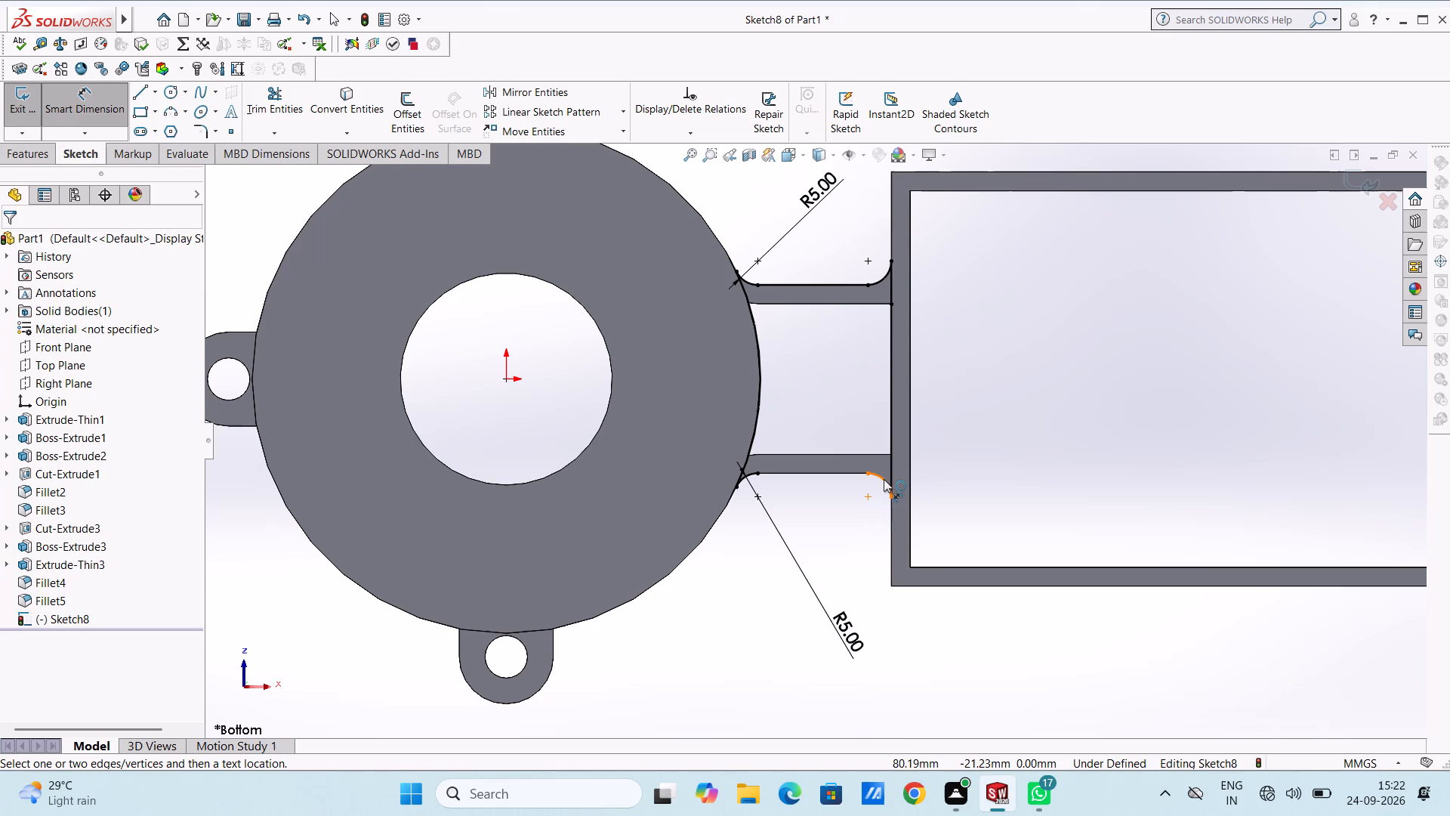
left_click(709, 662)
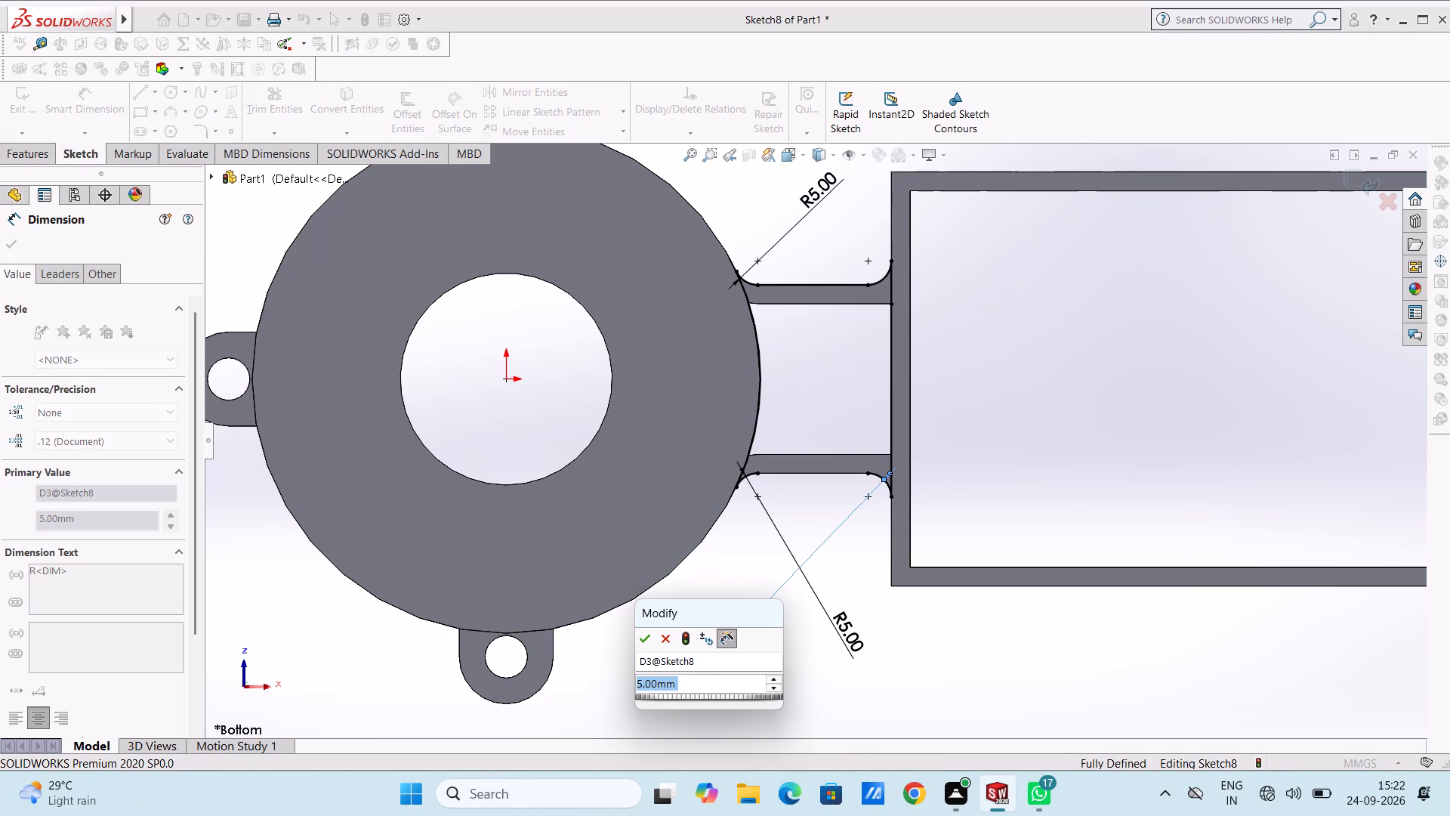
left_click(646, 637)
left_click(676, 628)
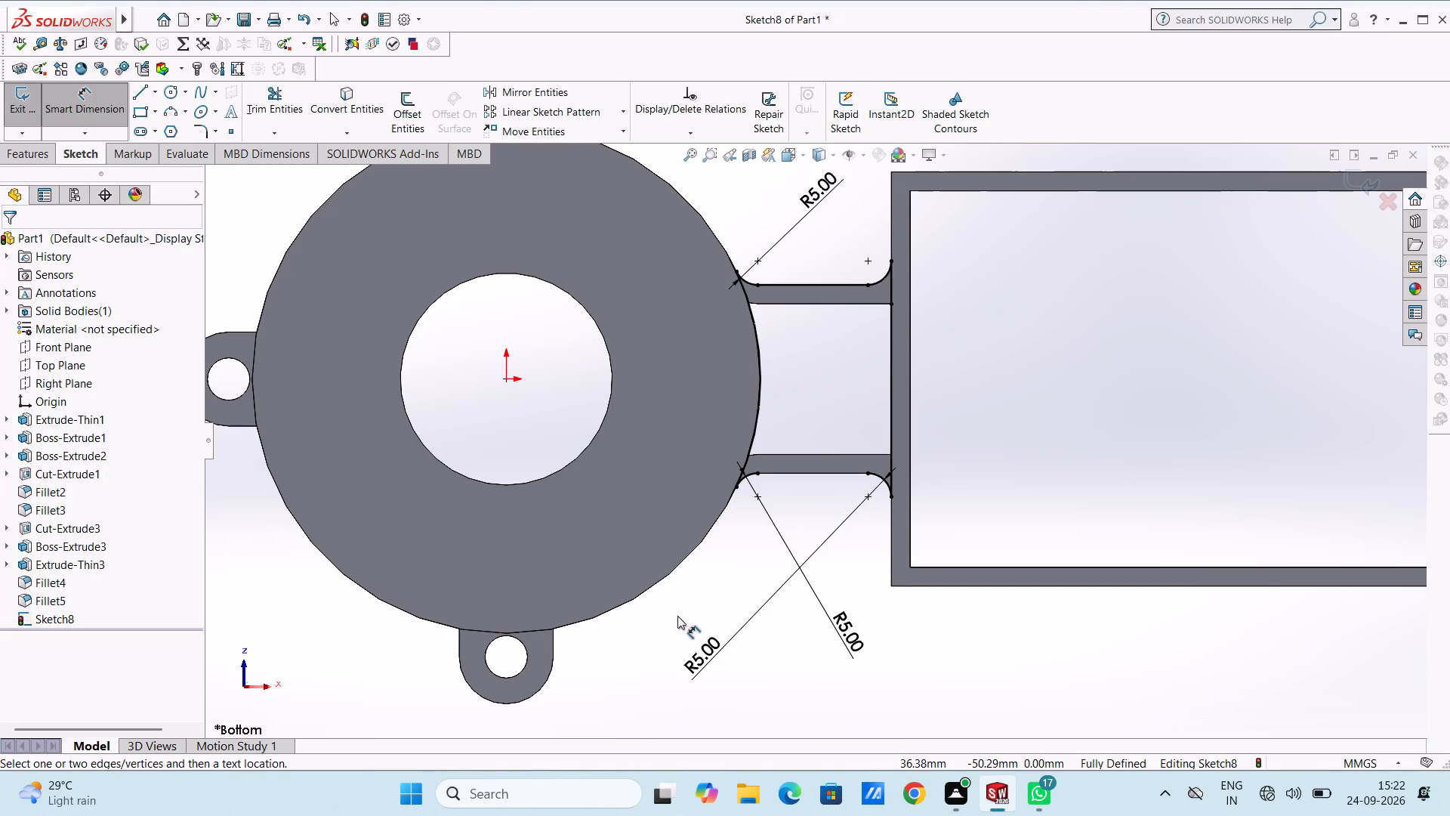
key("Escape")
key("Escape")
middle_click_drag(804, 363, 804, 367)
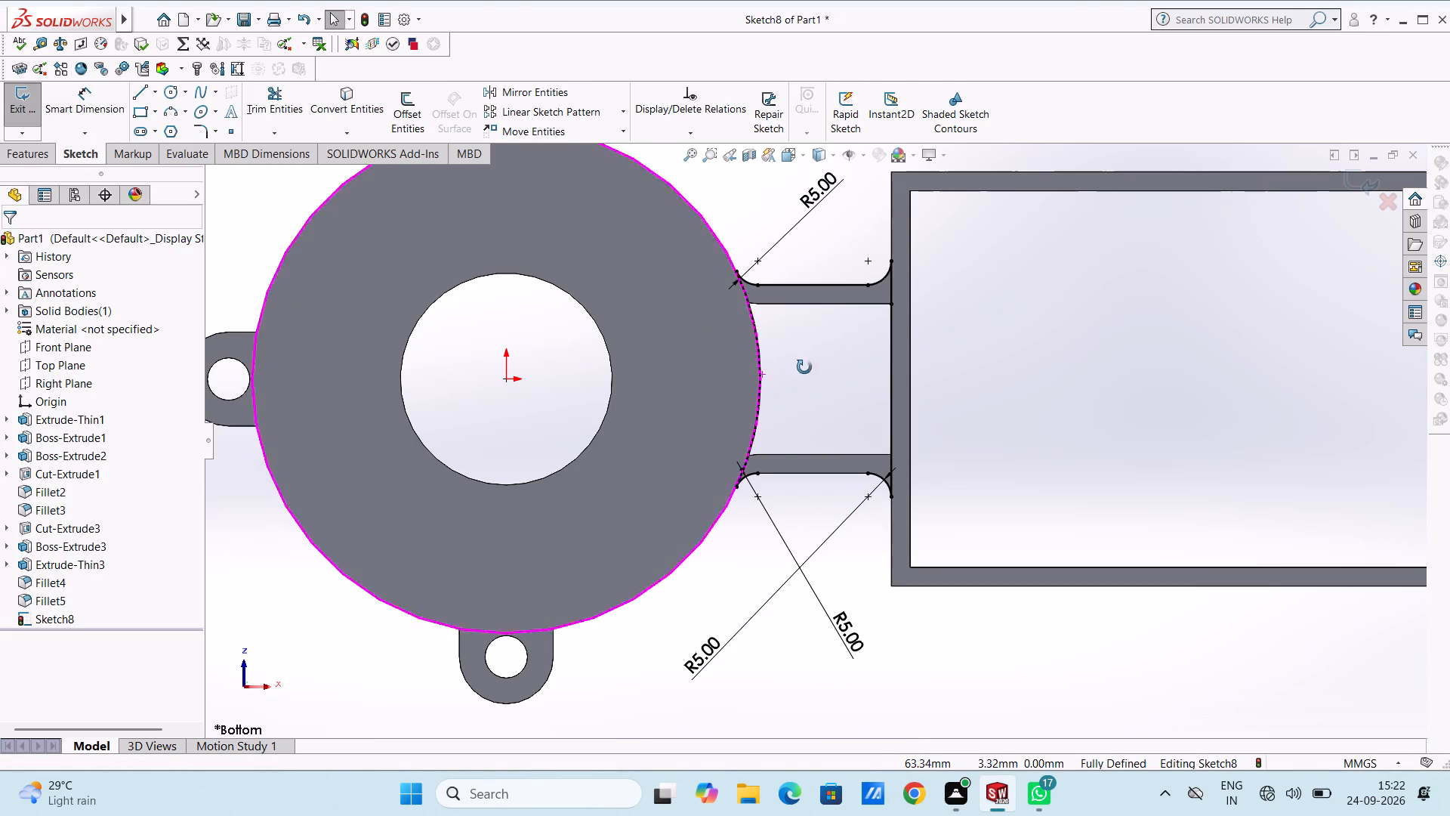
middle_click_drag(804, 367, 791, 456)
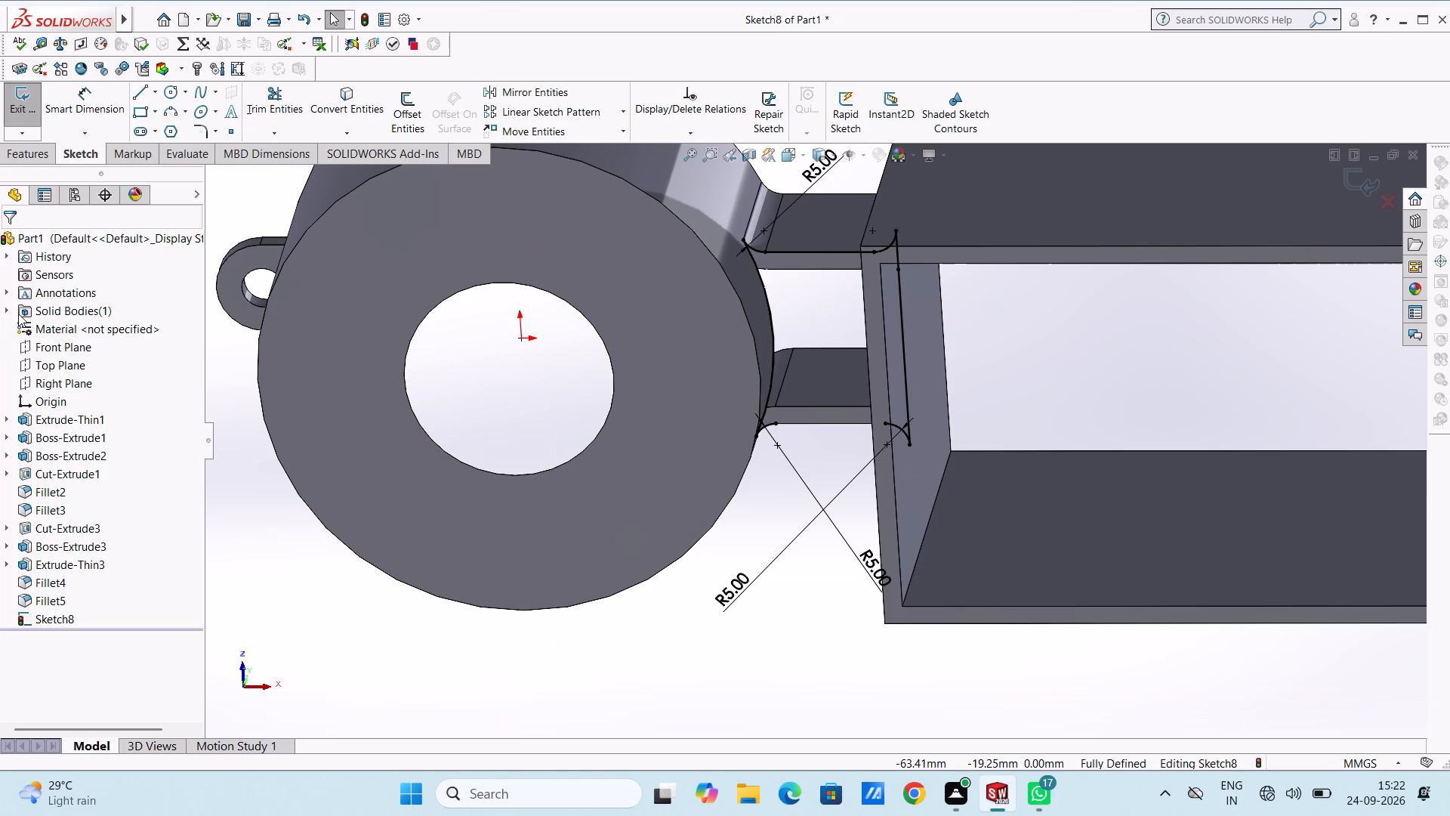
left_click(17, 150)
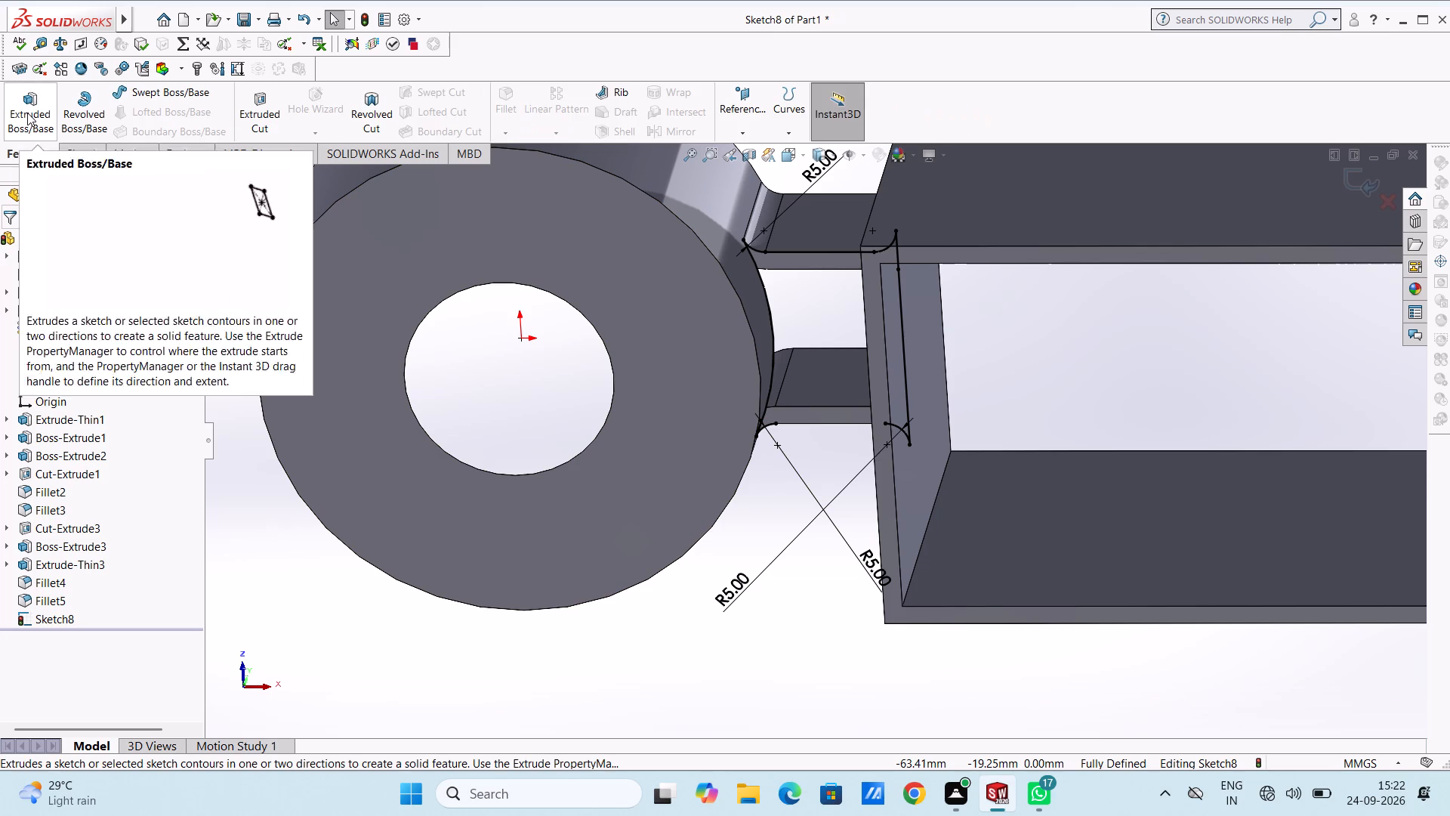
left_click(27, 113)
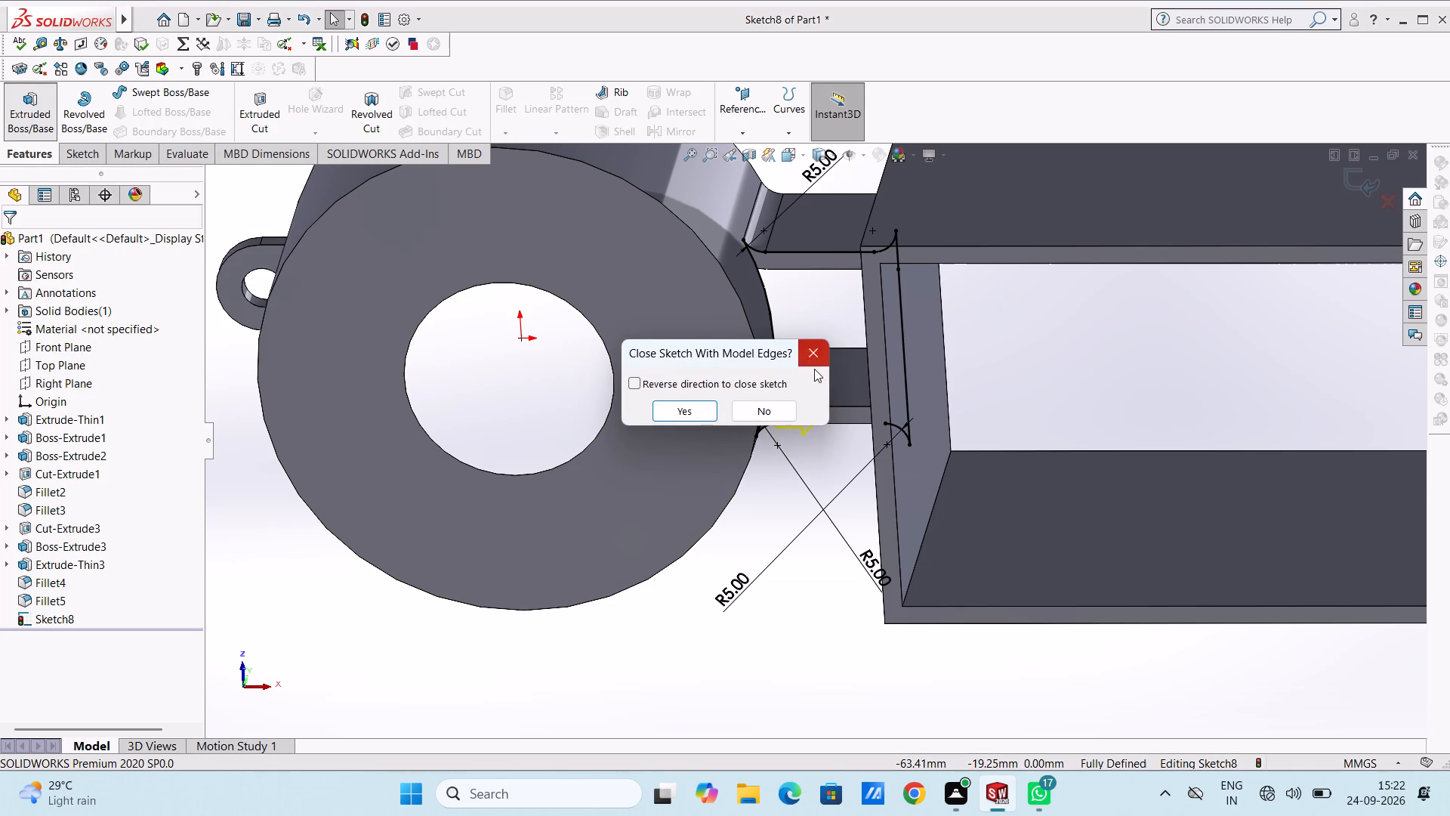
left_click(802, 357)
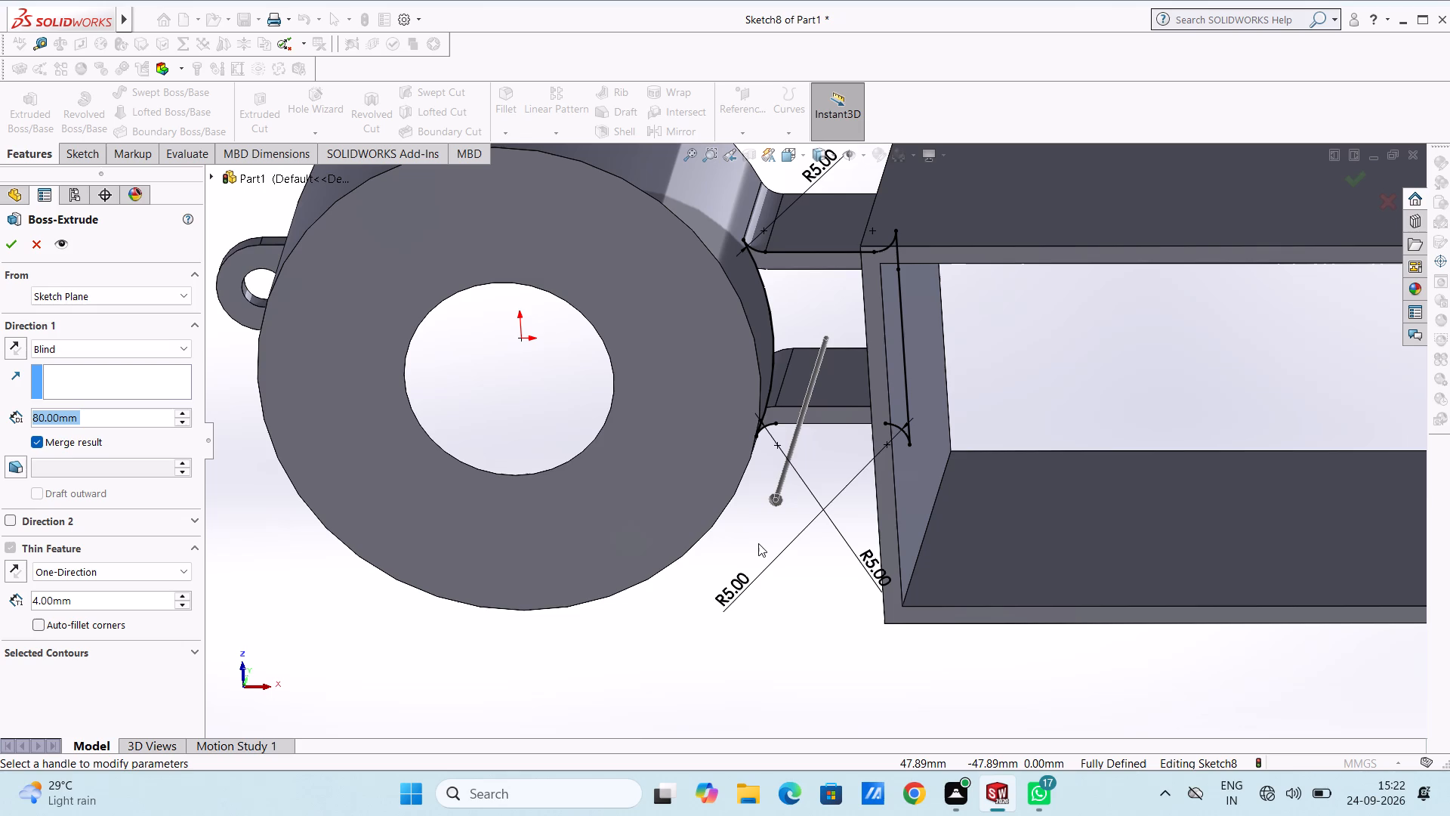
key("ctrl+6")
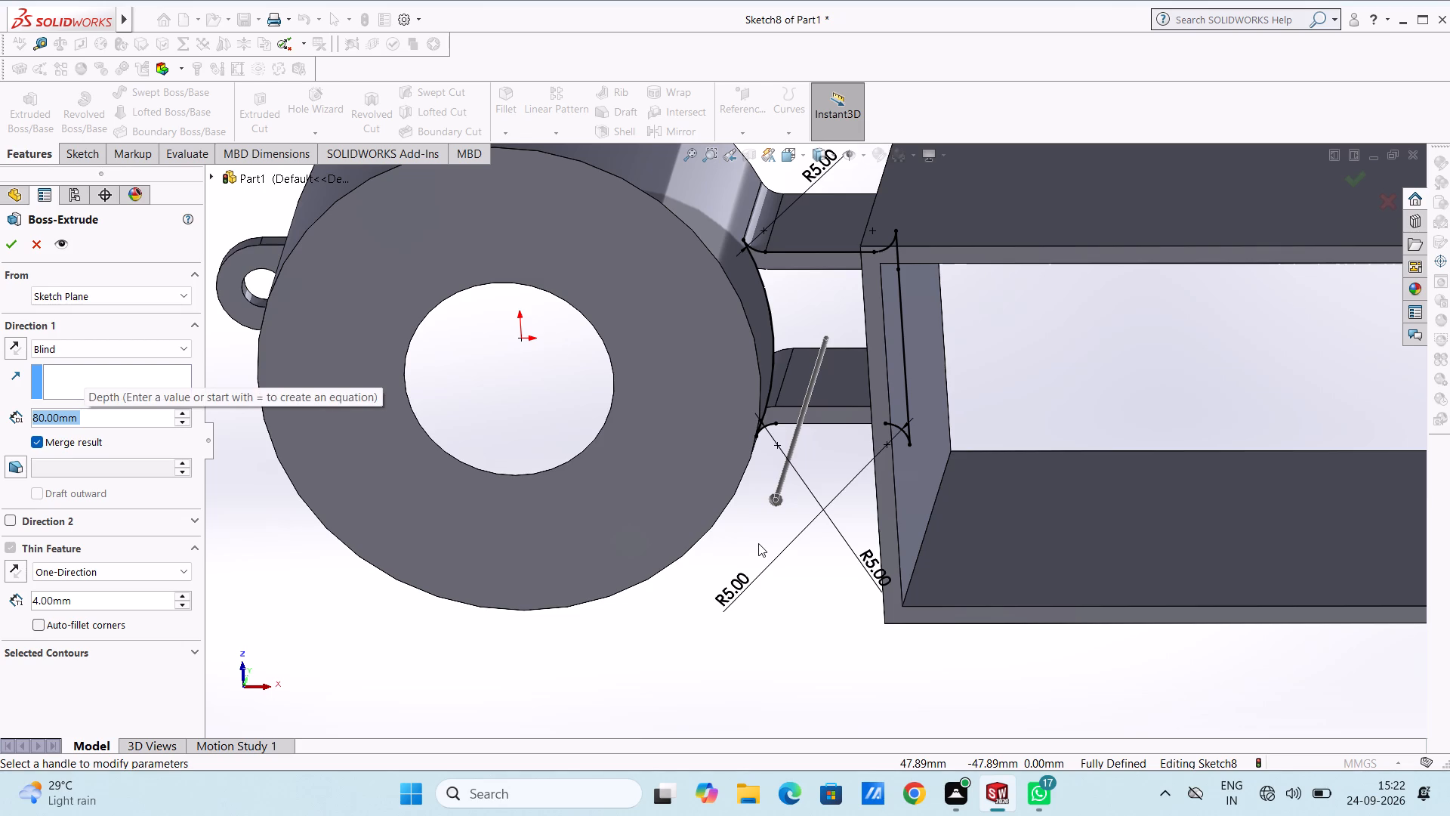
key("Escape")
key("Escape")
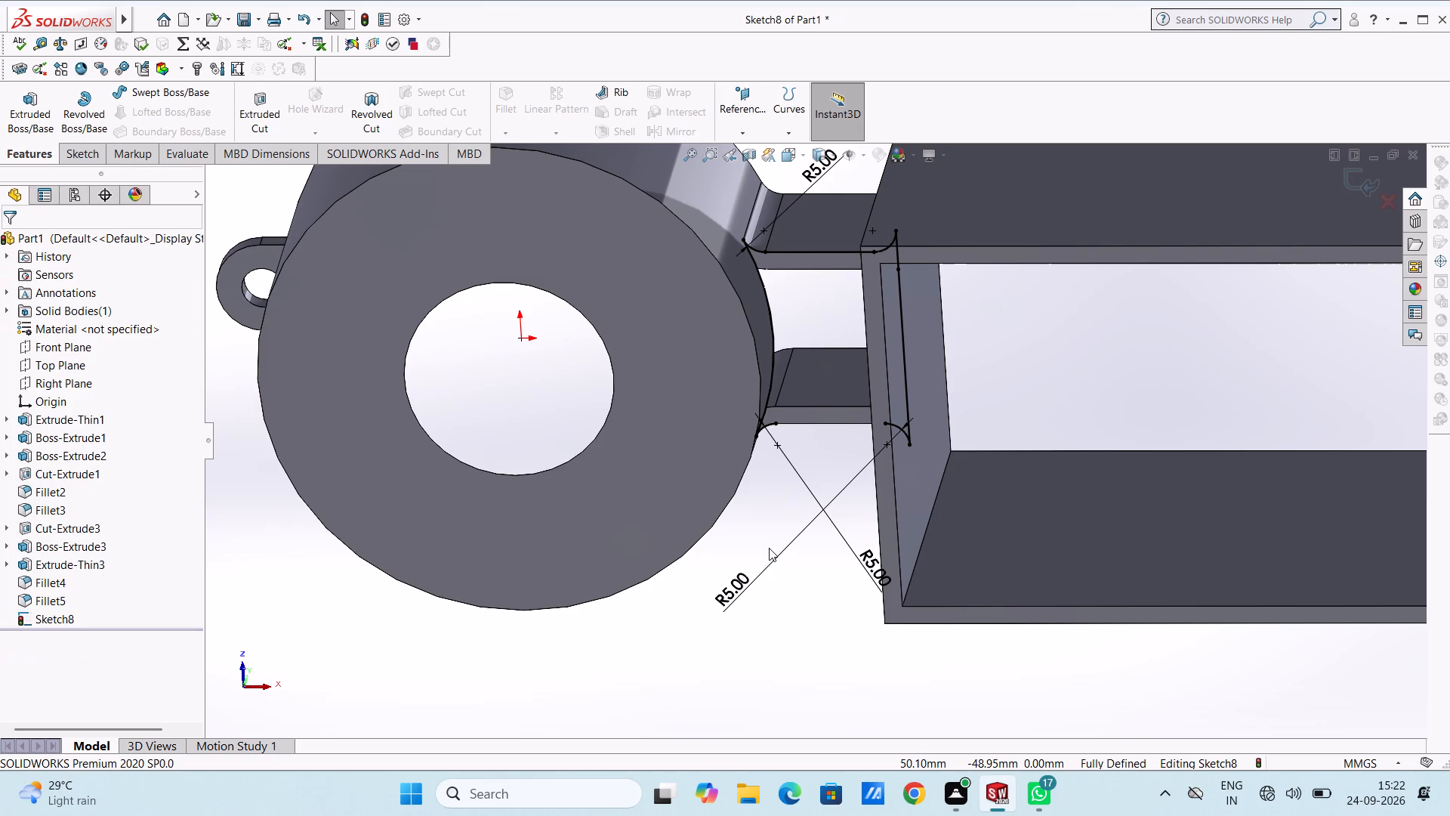
Sketch a horizontal line about 23.4 mm long along the rear arm's outer edge, joining its two fillet arcs.
key("ctrl+6")
scroll(737, 528, "down", 1)
scroll(832, 474, "down", 2)
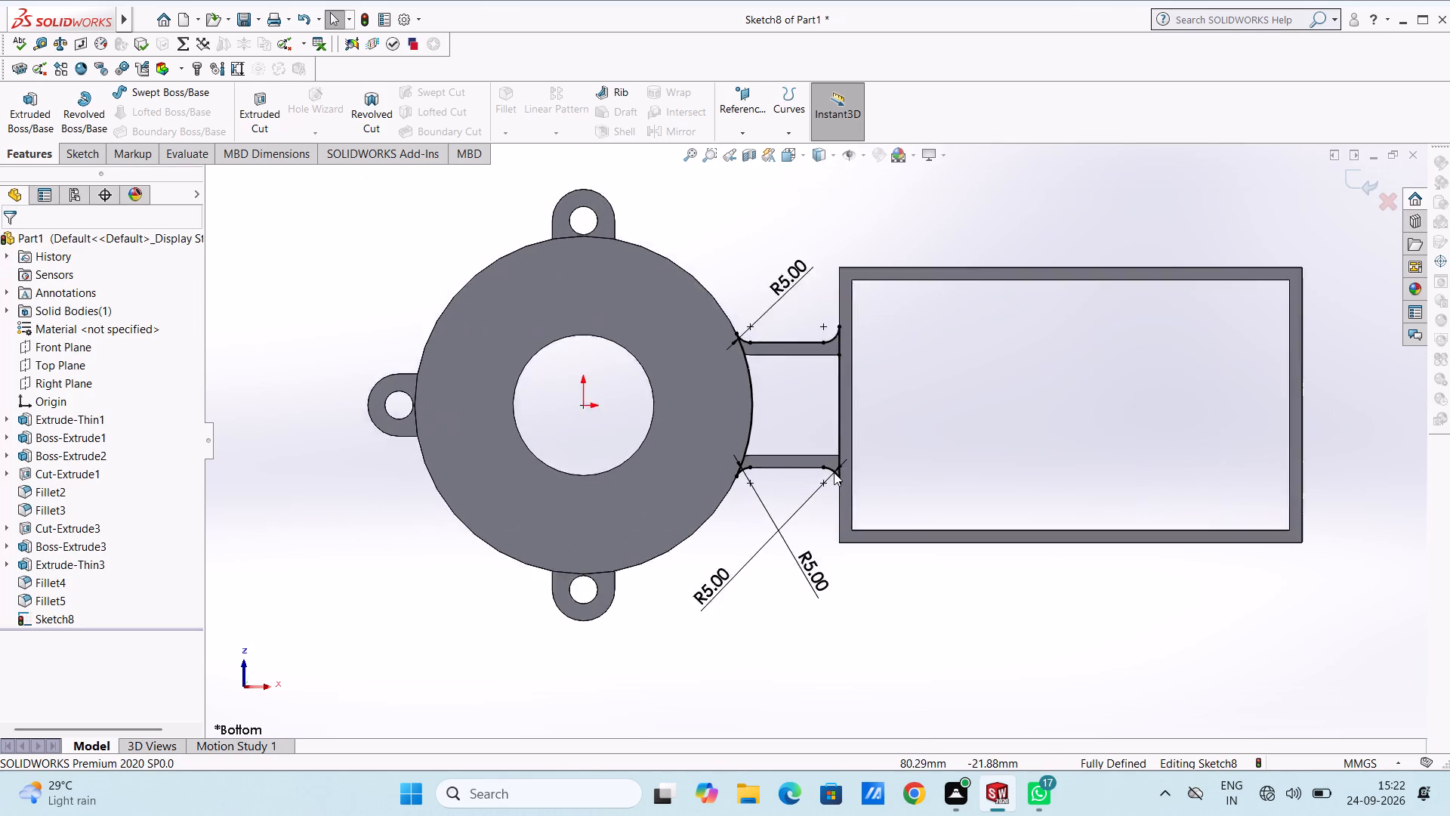
scroll(834, 472, "down", 2)
scroll(829, 360, "down", 4)
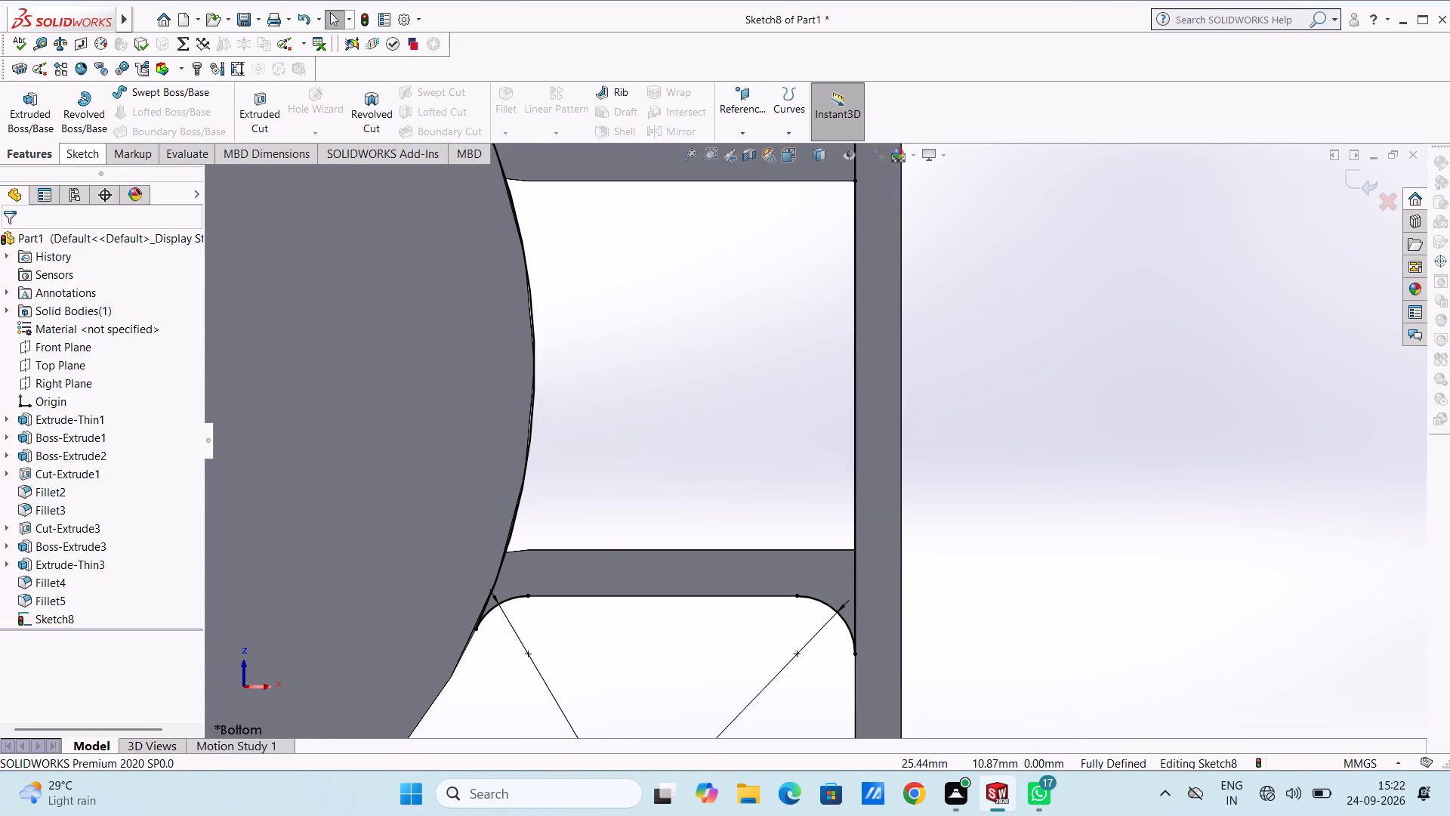
left_click(74, 158)
left_click(137, 90)
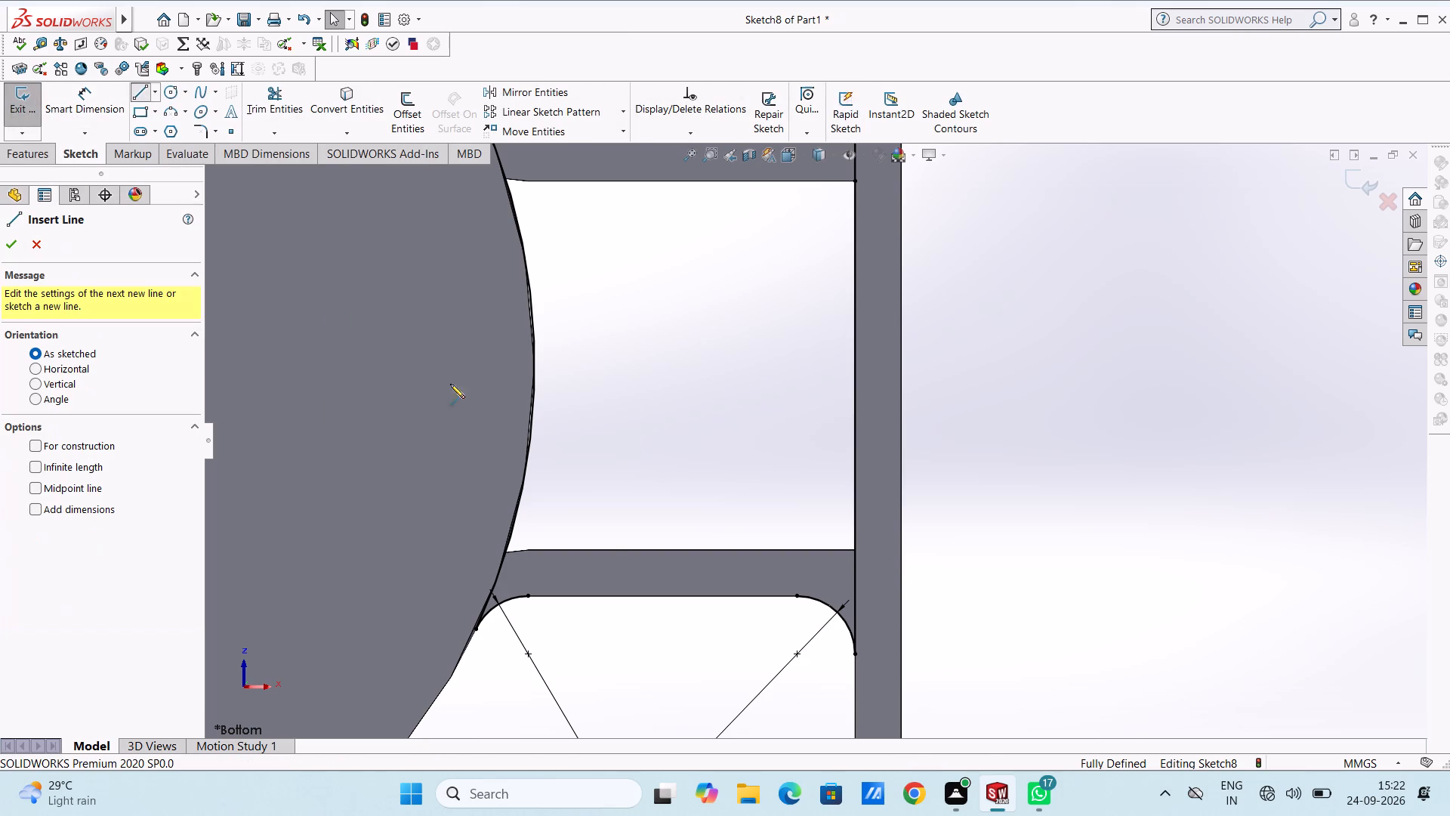
left_click(529, 596)
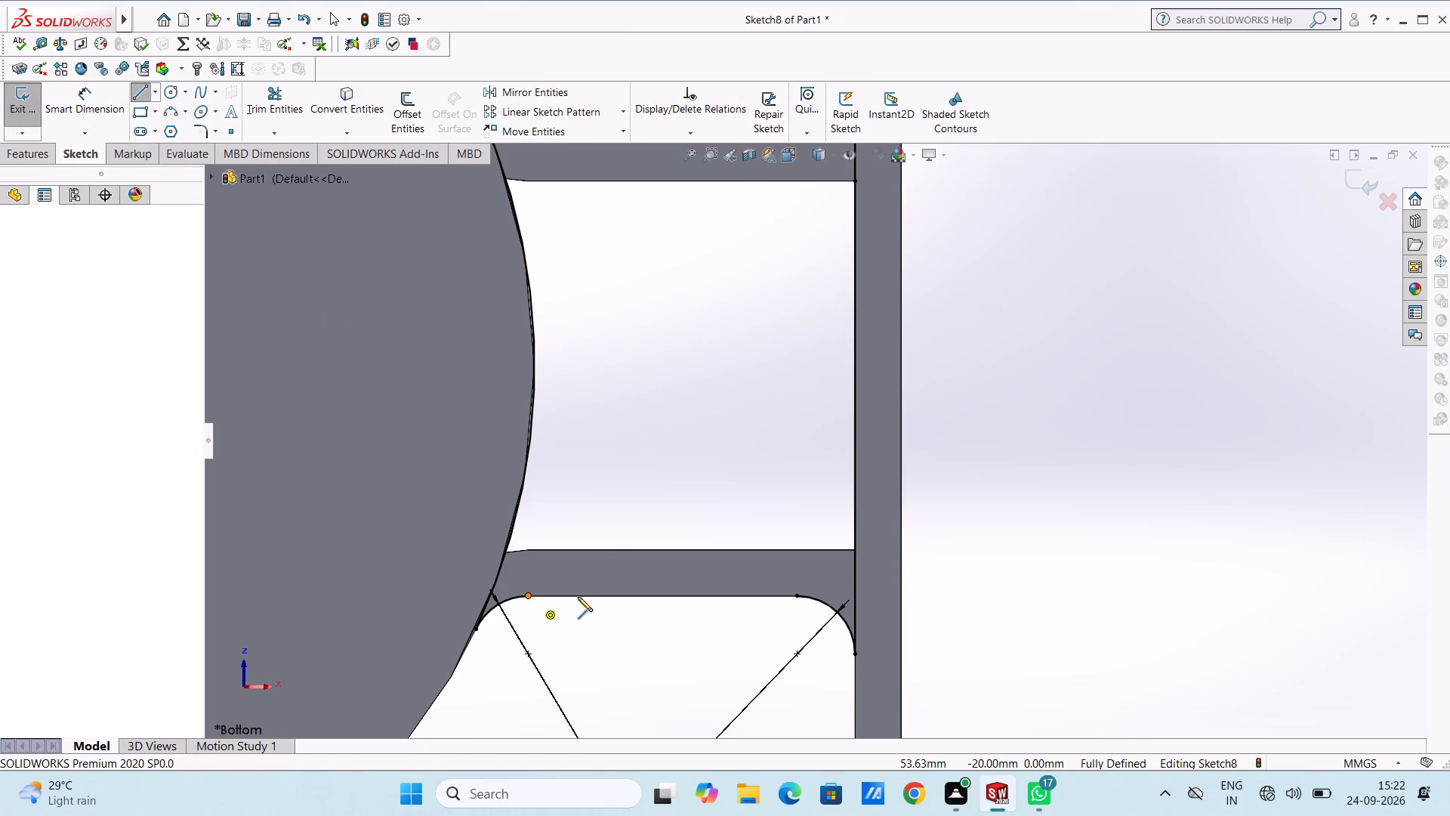
left_click(797, 597)
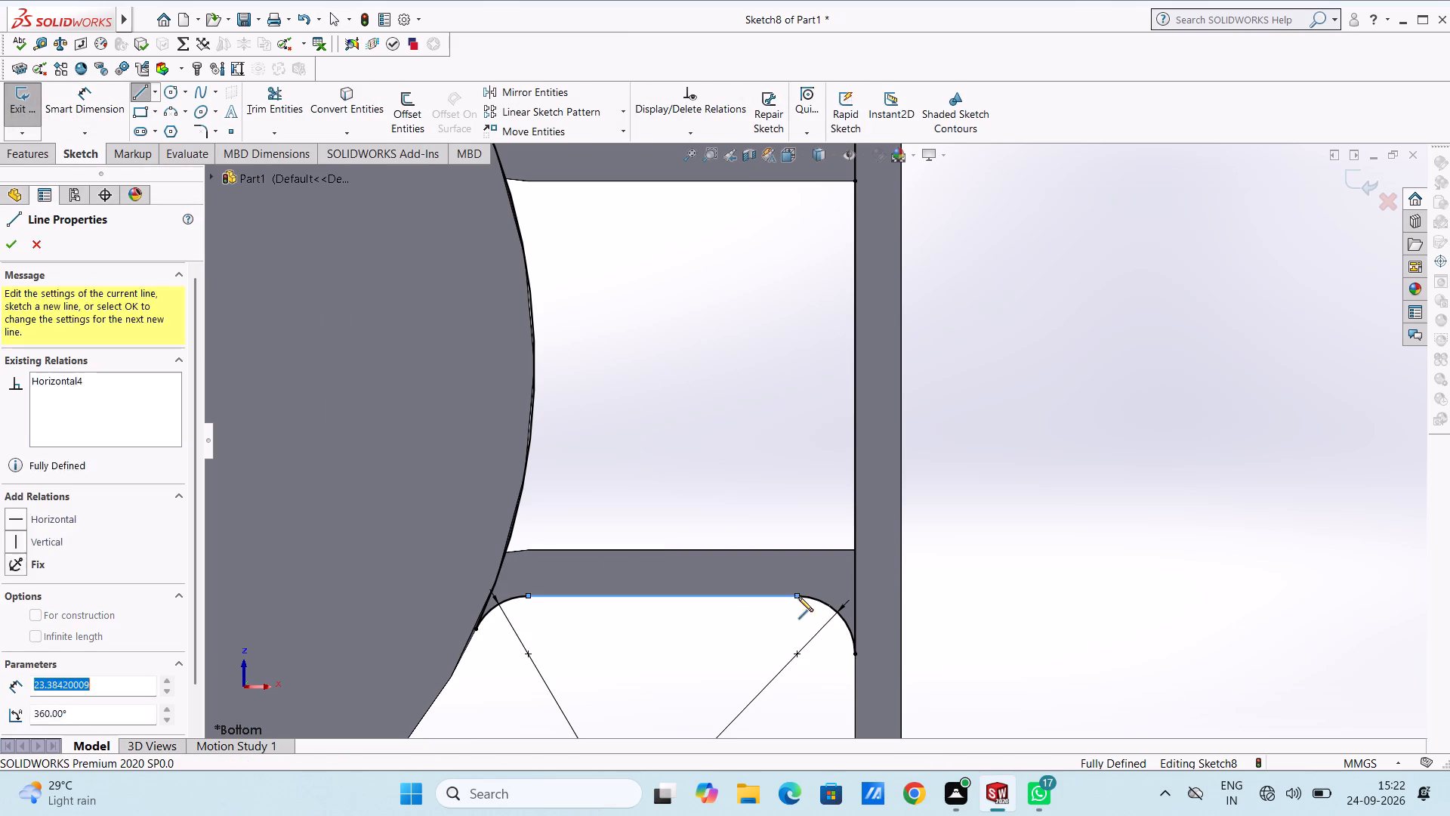
key("Escape")
key("Escape")
key("Escape")
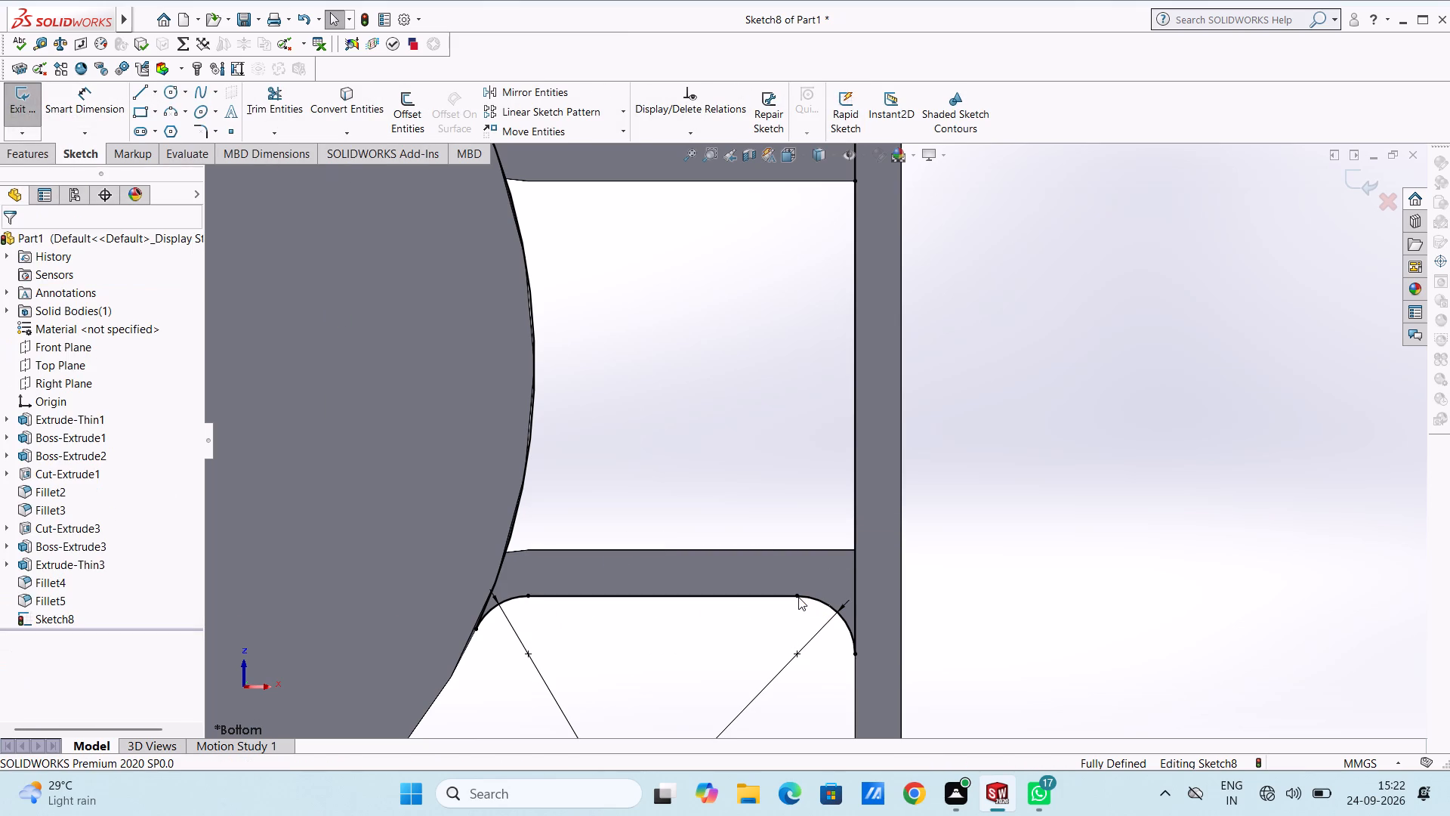
Extrude the connecting region's closed bottom profile between the cup and the box 2 mm downward, merged with the body.
scroll(798, 597, "up", 2)
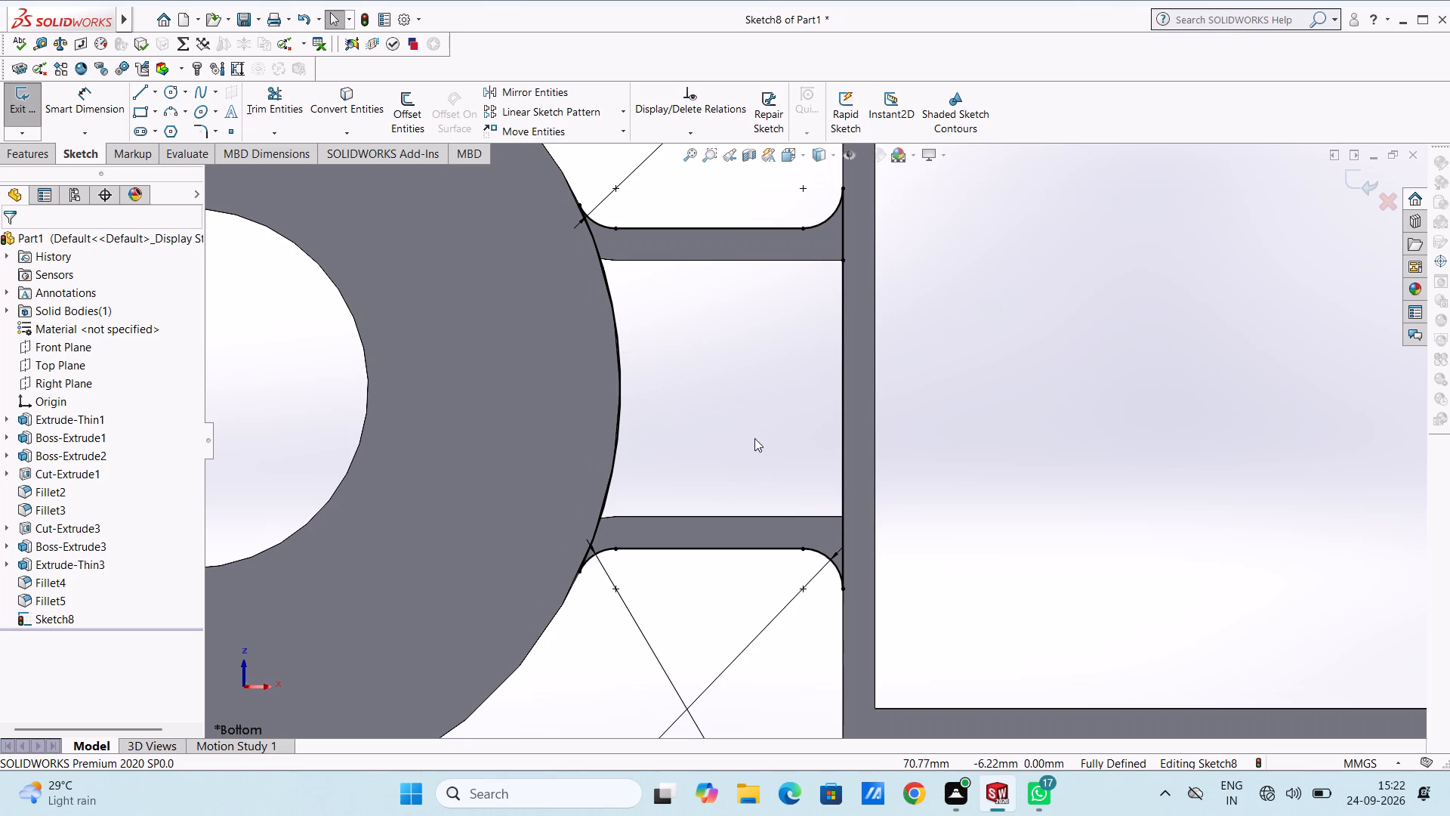
left_click(19, 154)
left_click(21, 105)
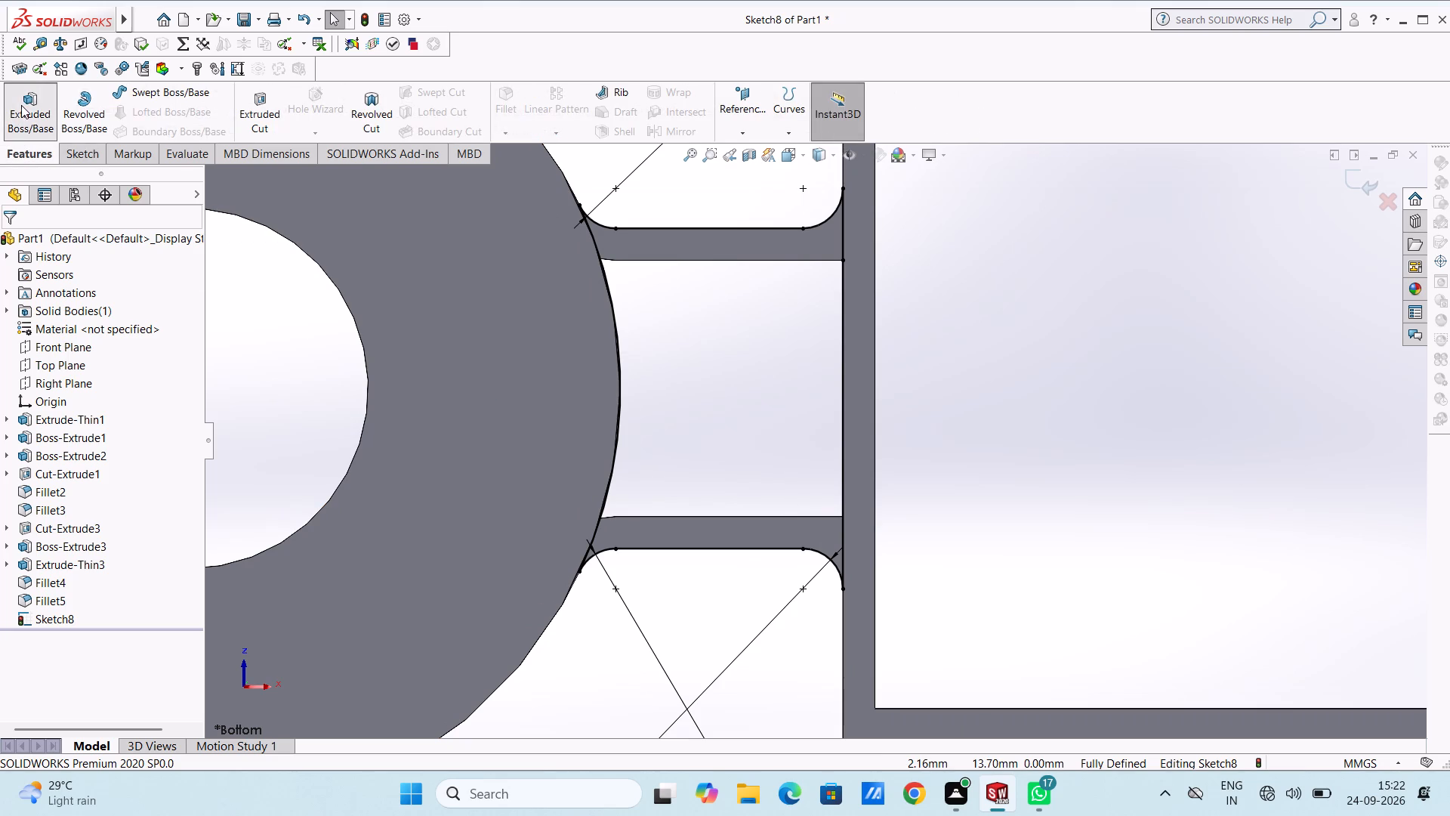
scroll(690, 292, "up", 2)
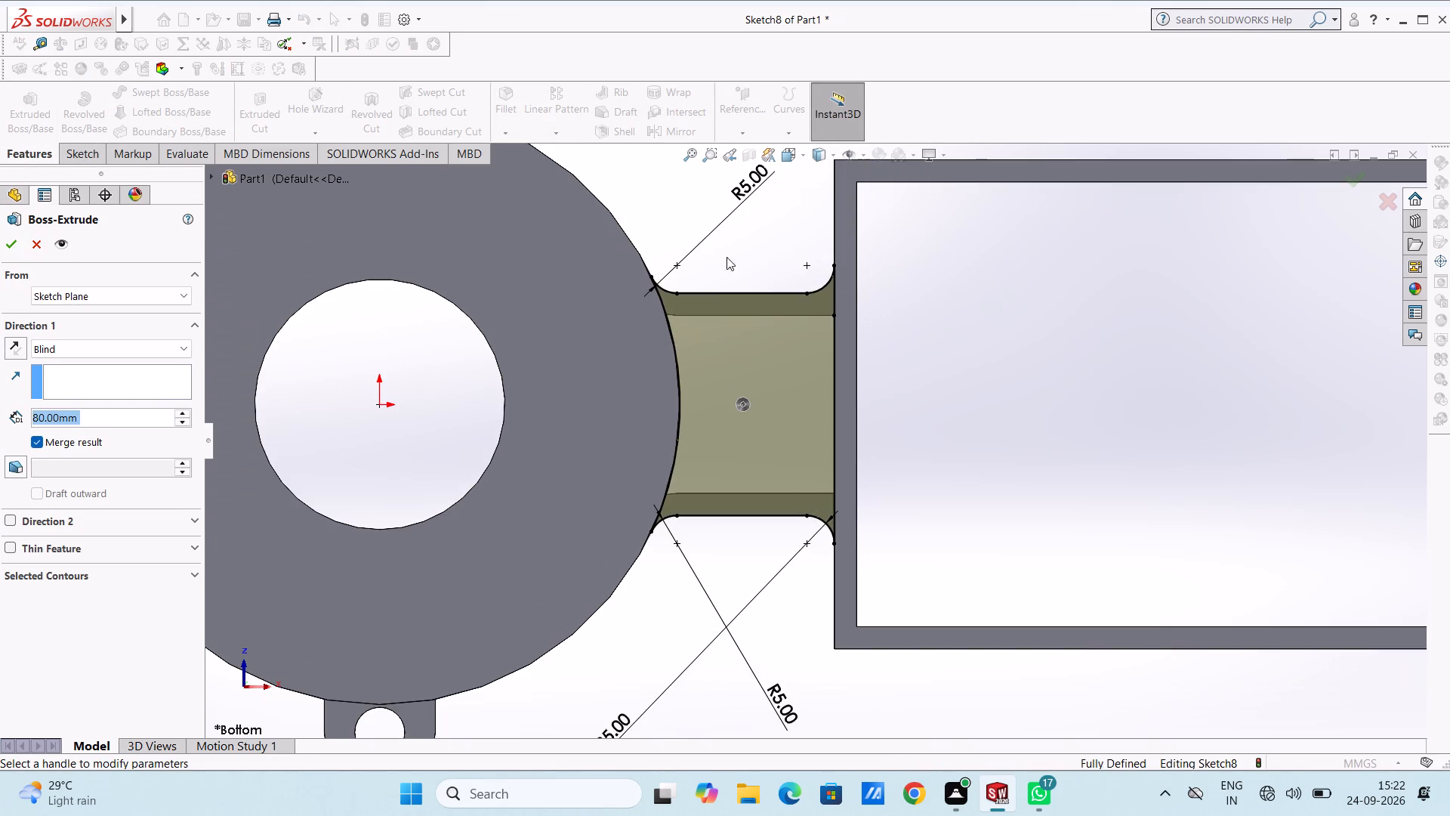
middle_click_drag(736, 245, 735, 426)
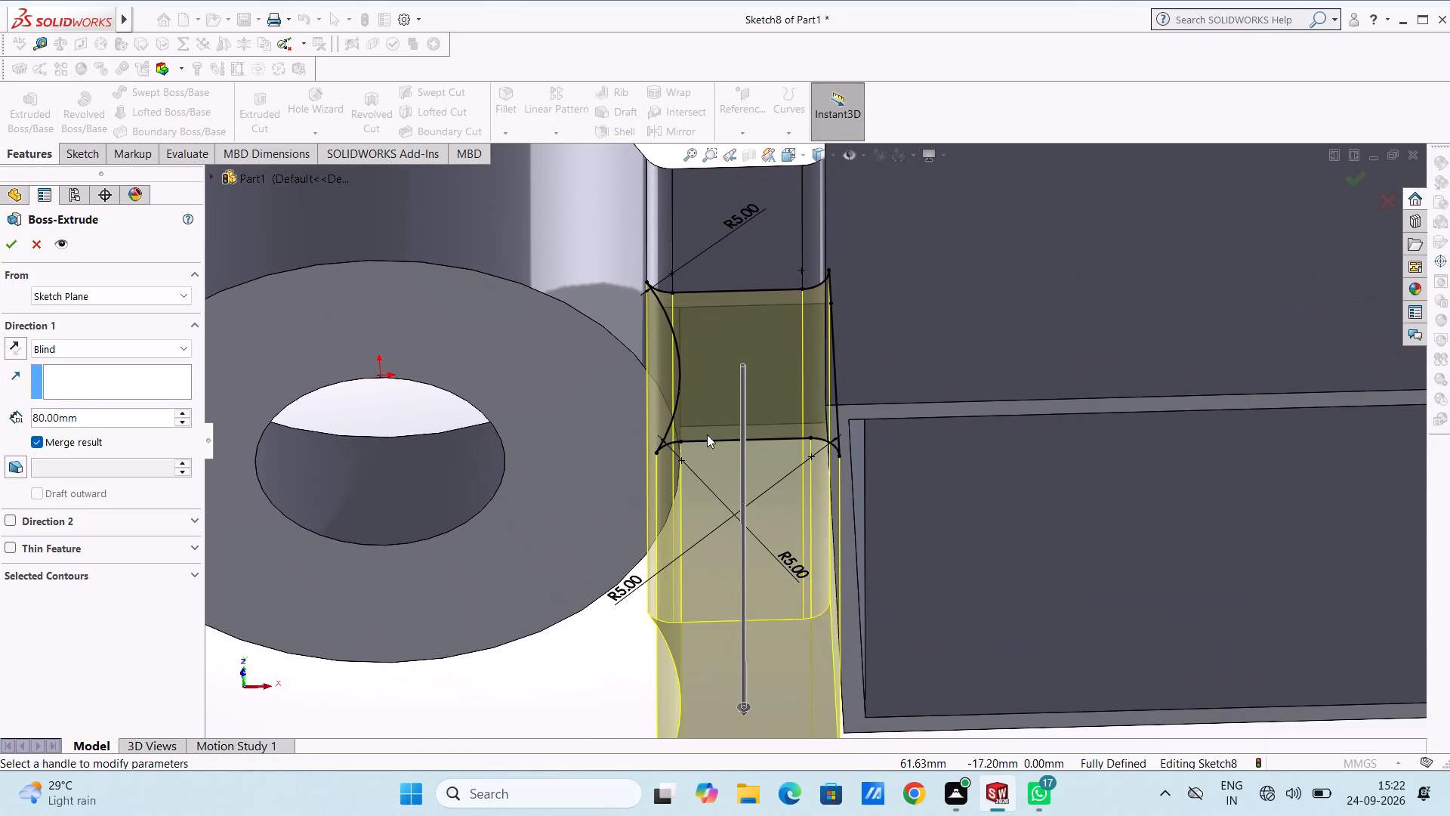
double_click(103, 413)
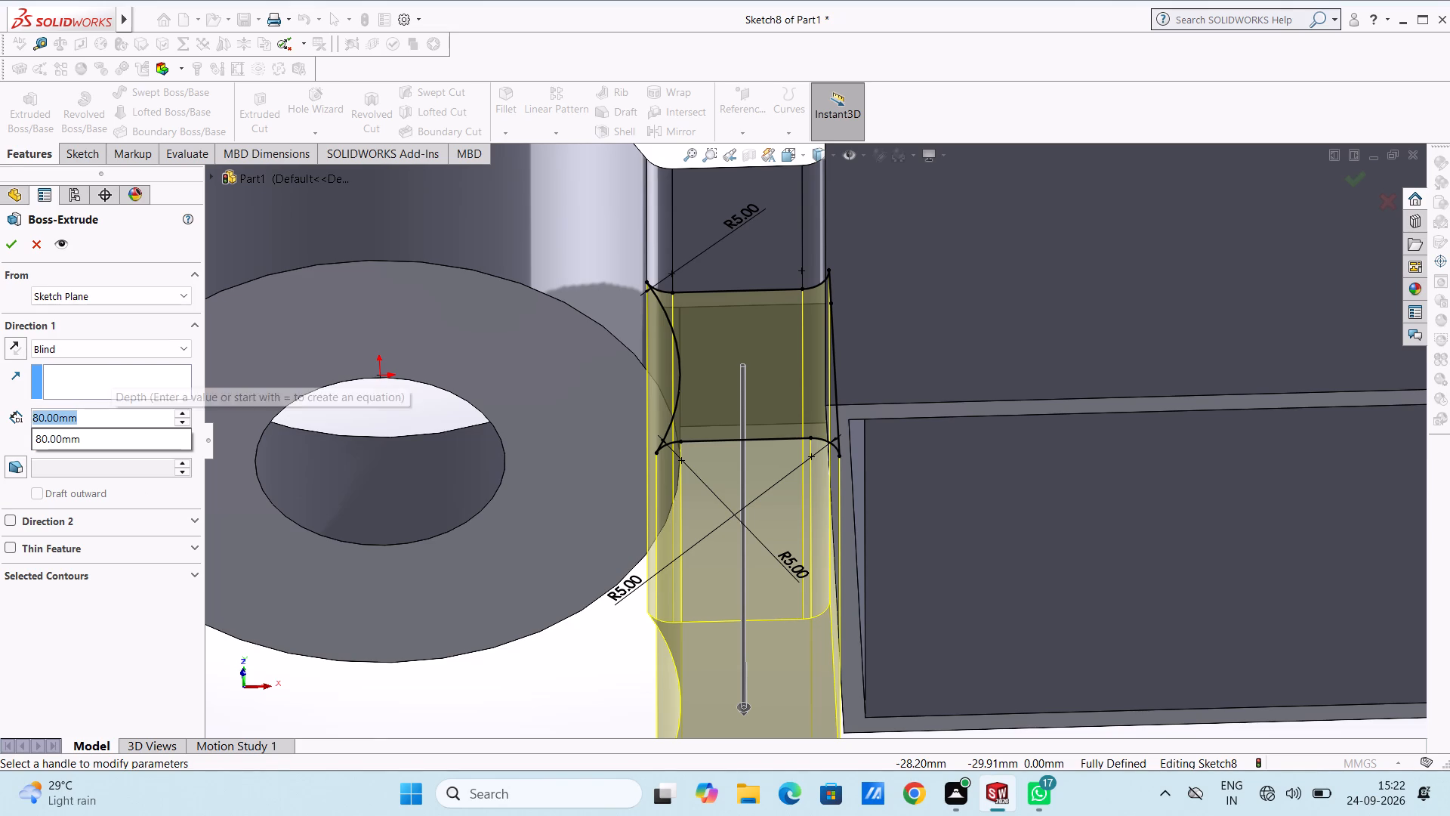
key("2")
key("Return")
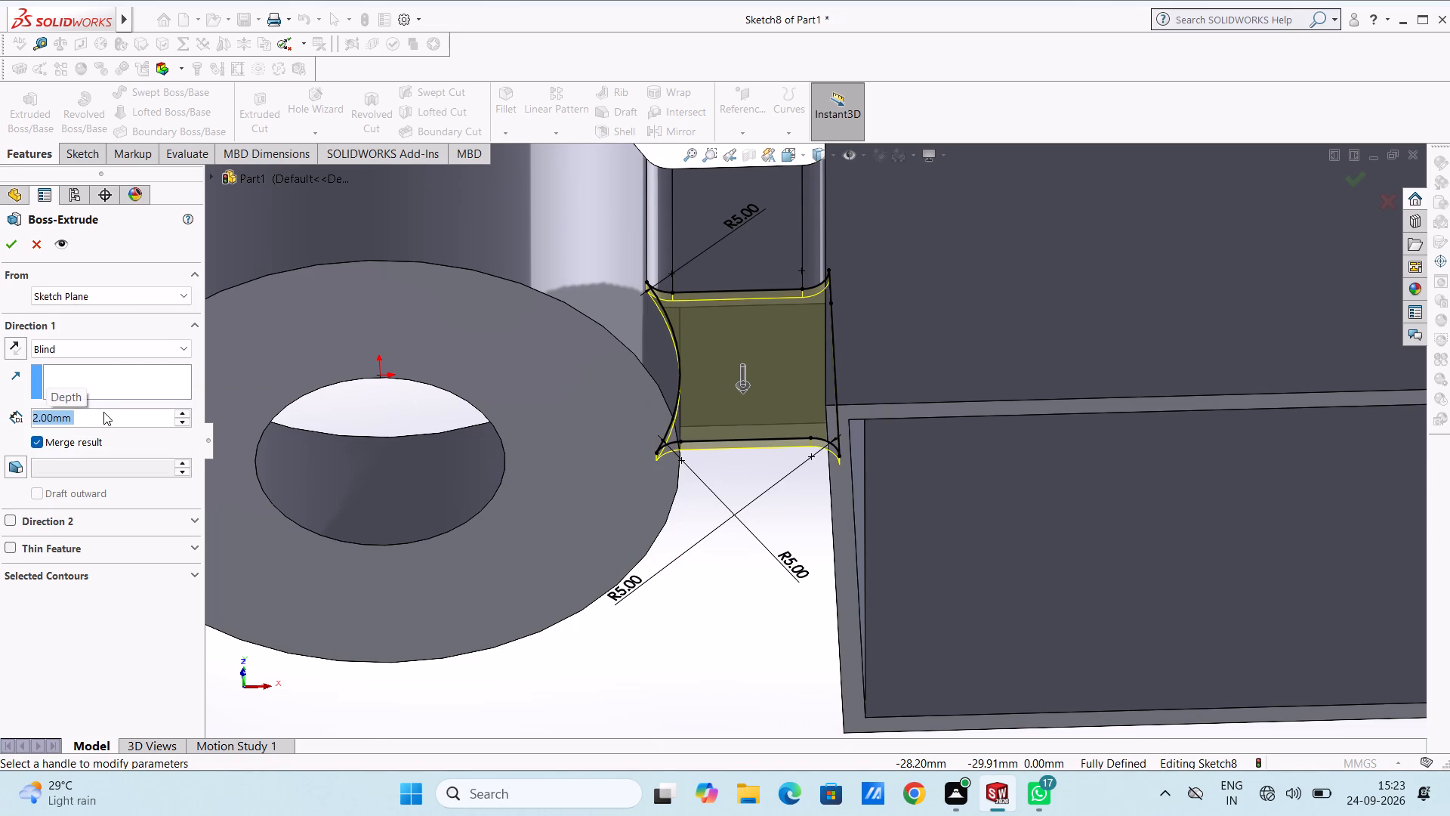
scroll(353, 401, "down", 1)
middle_click_drag(356, 405, 364, 524)
left_click(11, 242)
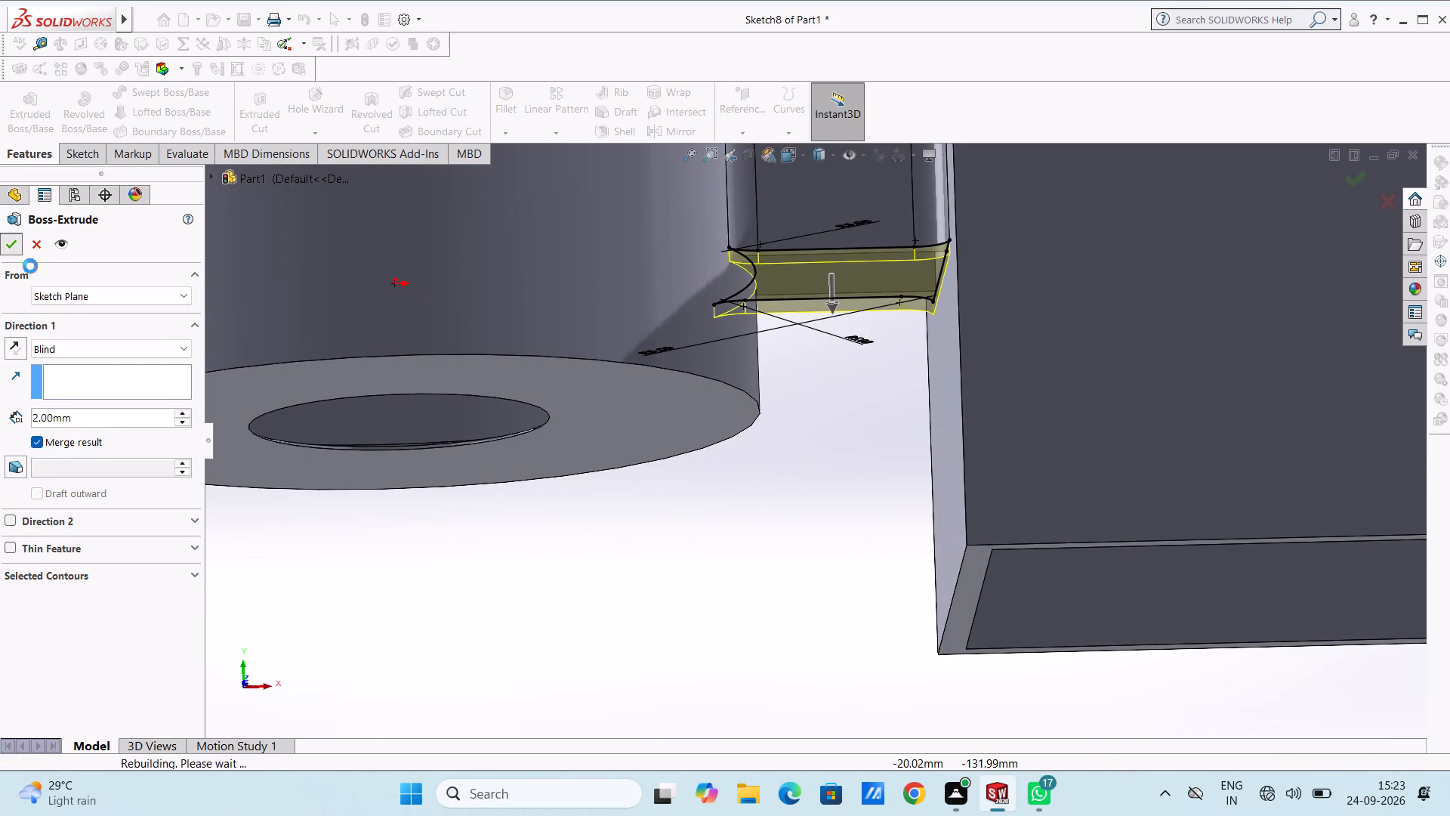
left_click(594, 603)
Examine the new floor between the two arms from below, from above and in front of the whole part.
middle_click_drag(690, 550, 702, 592)
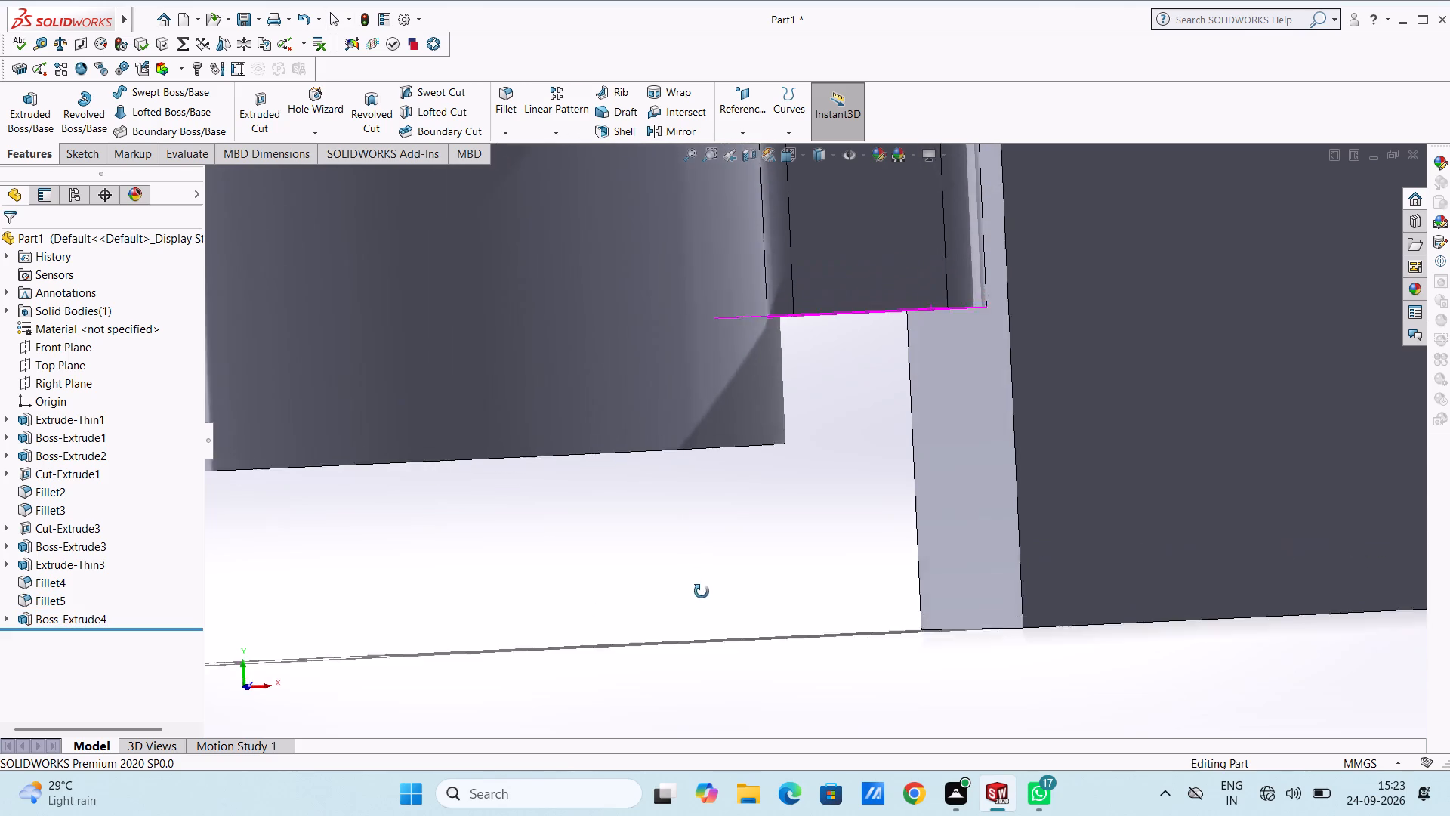
middle_click_drag(702, 592, 696, 598)
scroll(696, 590, "up", 6)
middle_click_drag(740, 561, 741, 625)
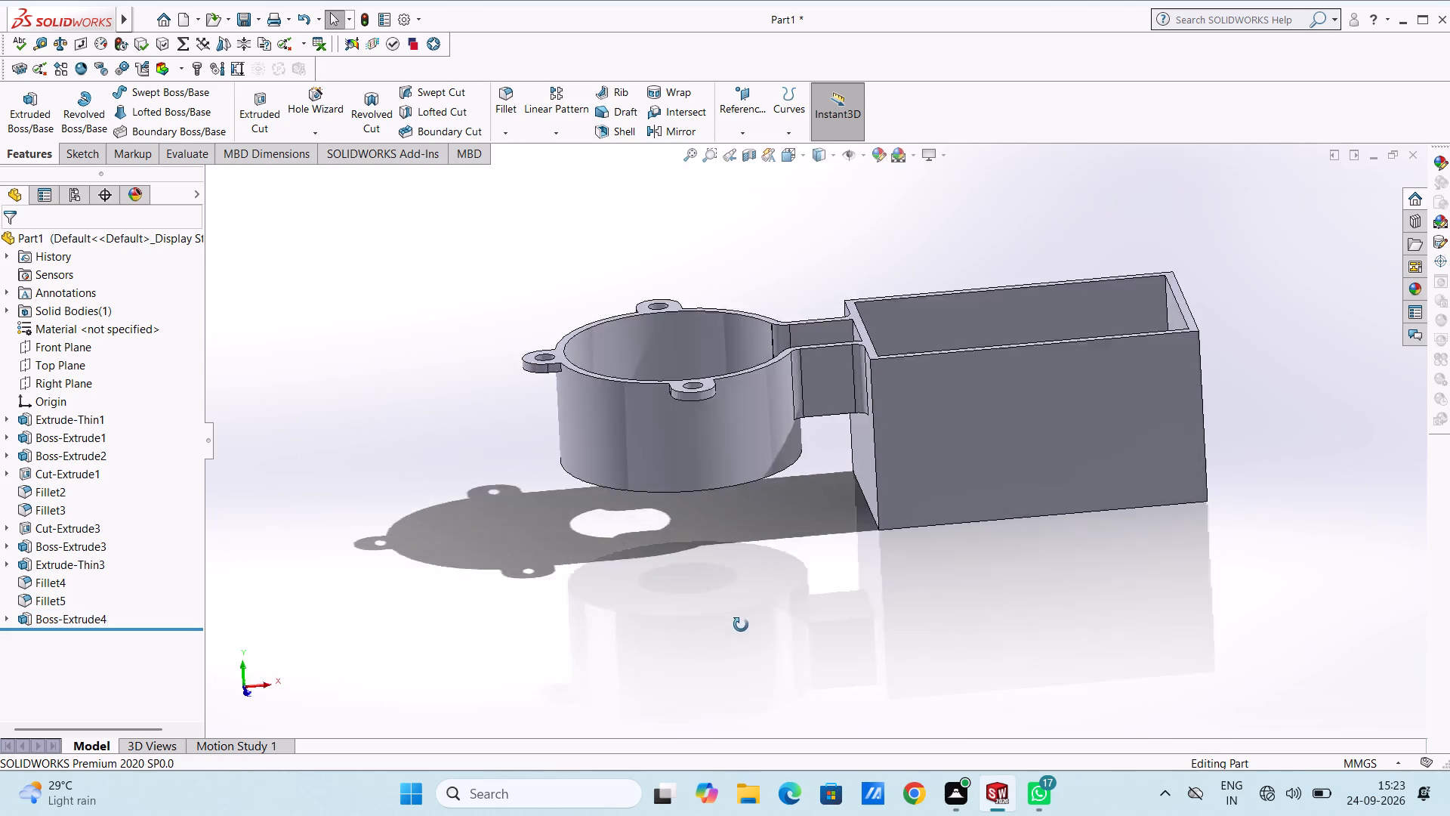
middle_click_drag(741, 625, 799, 758)
middle_click_drag(872, 583, 862, 647)
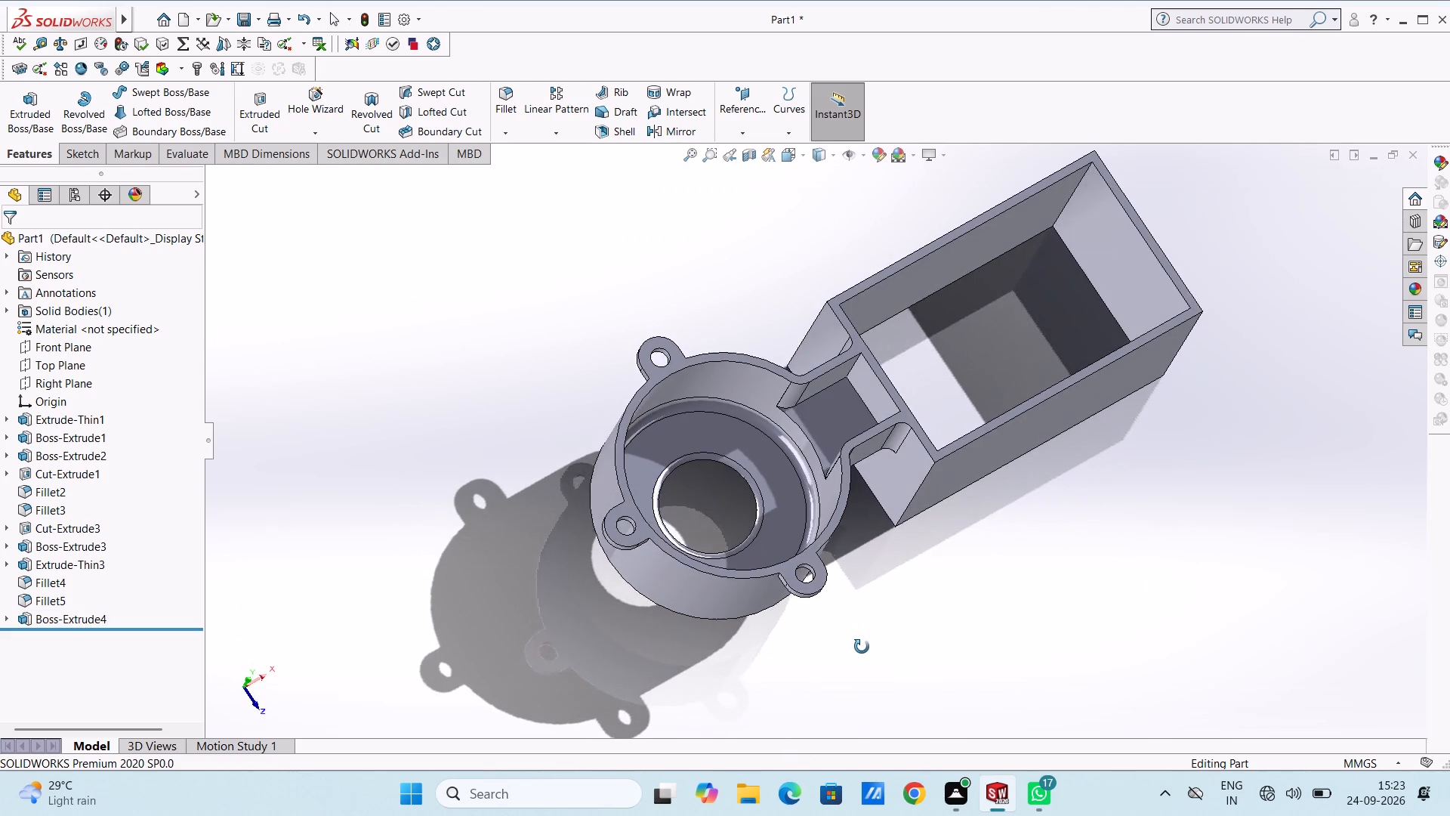
middle_click_drag(862, 647, 849, 656)
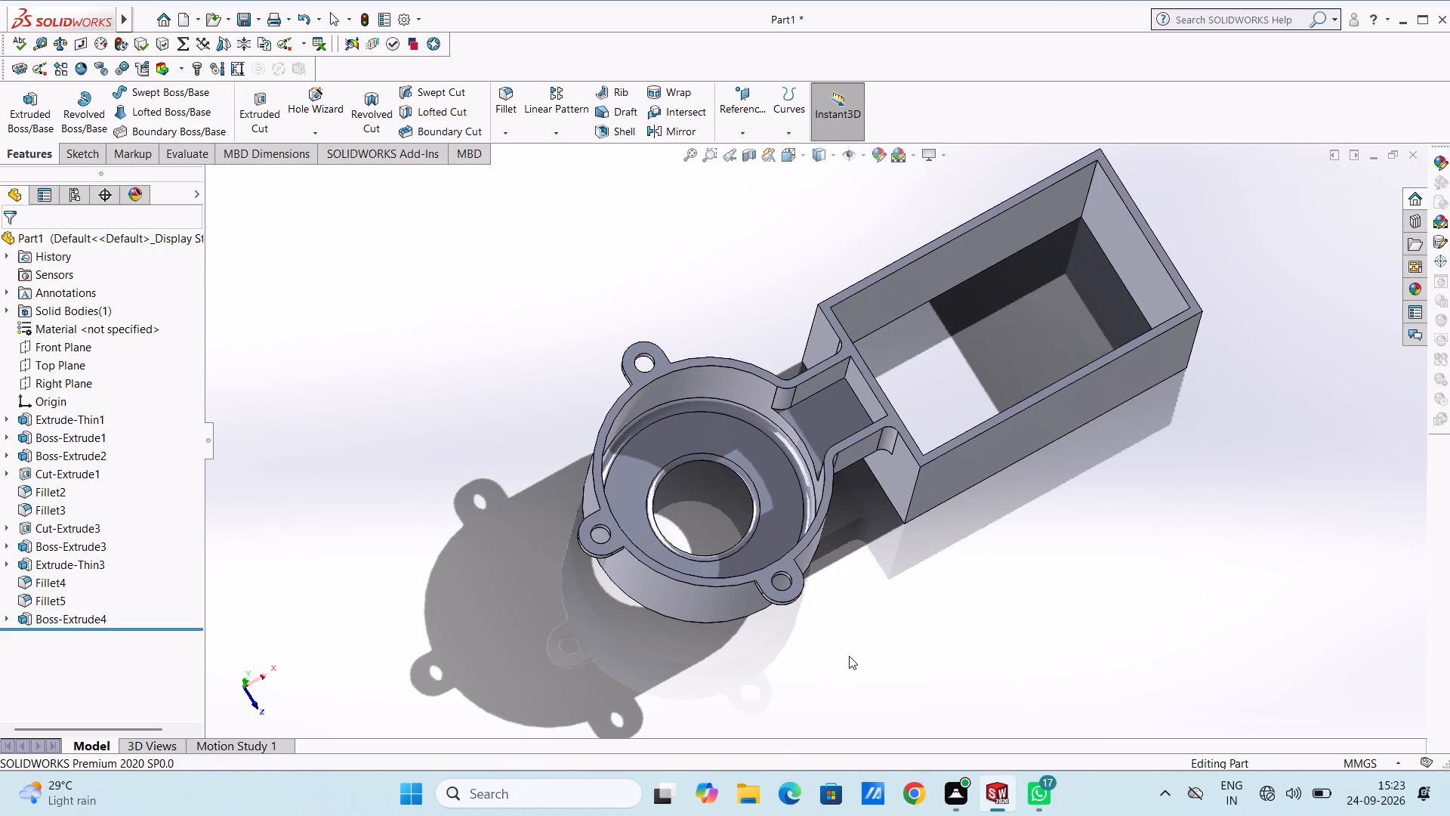
key("ctrl+1")
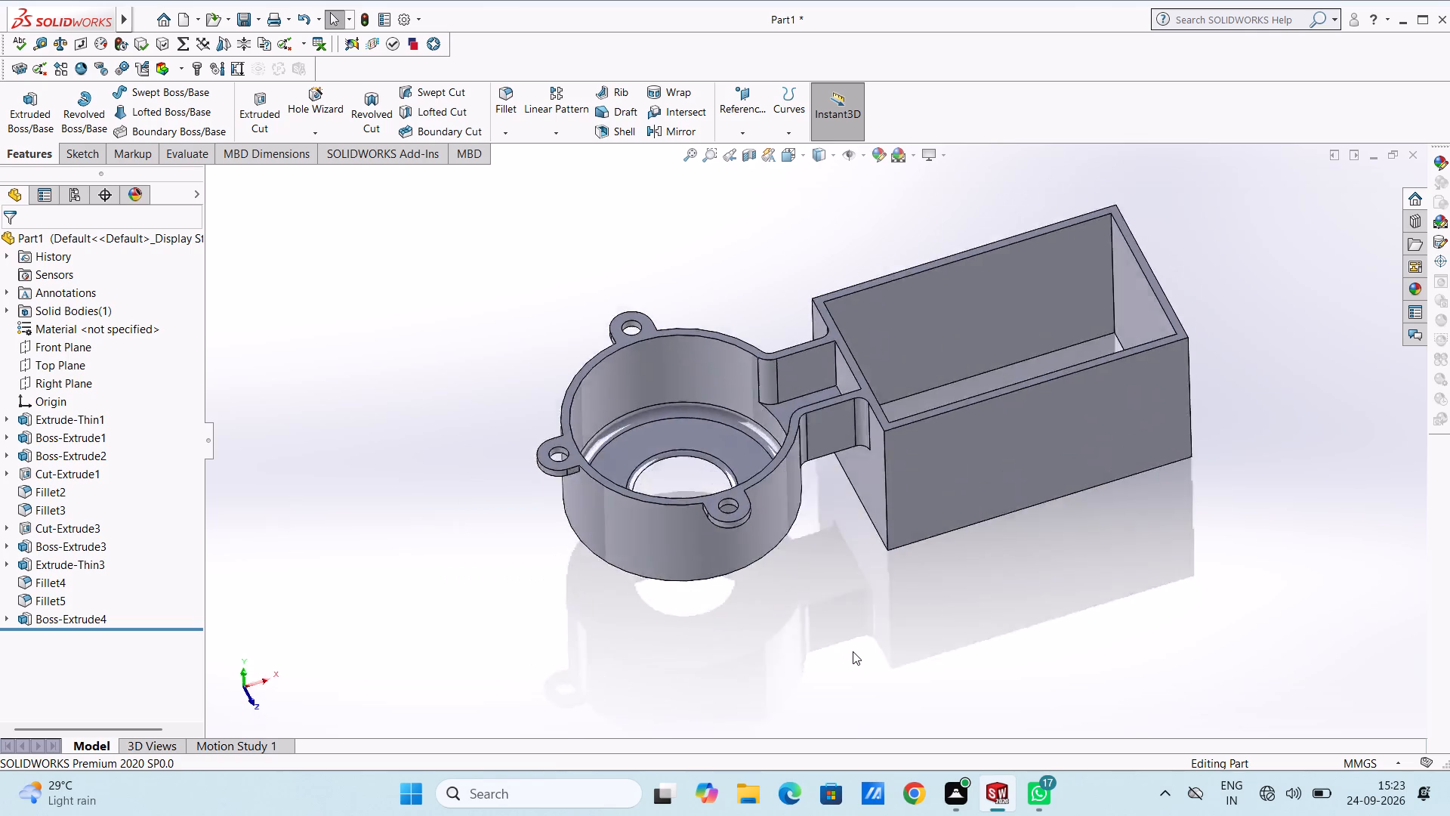
Sketch a 32 by 30 mm corner rectangle on the box's outer wall face between the two arms, corner to corner.
key("ctrl+3")
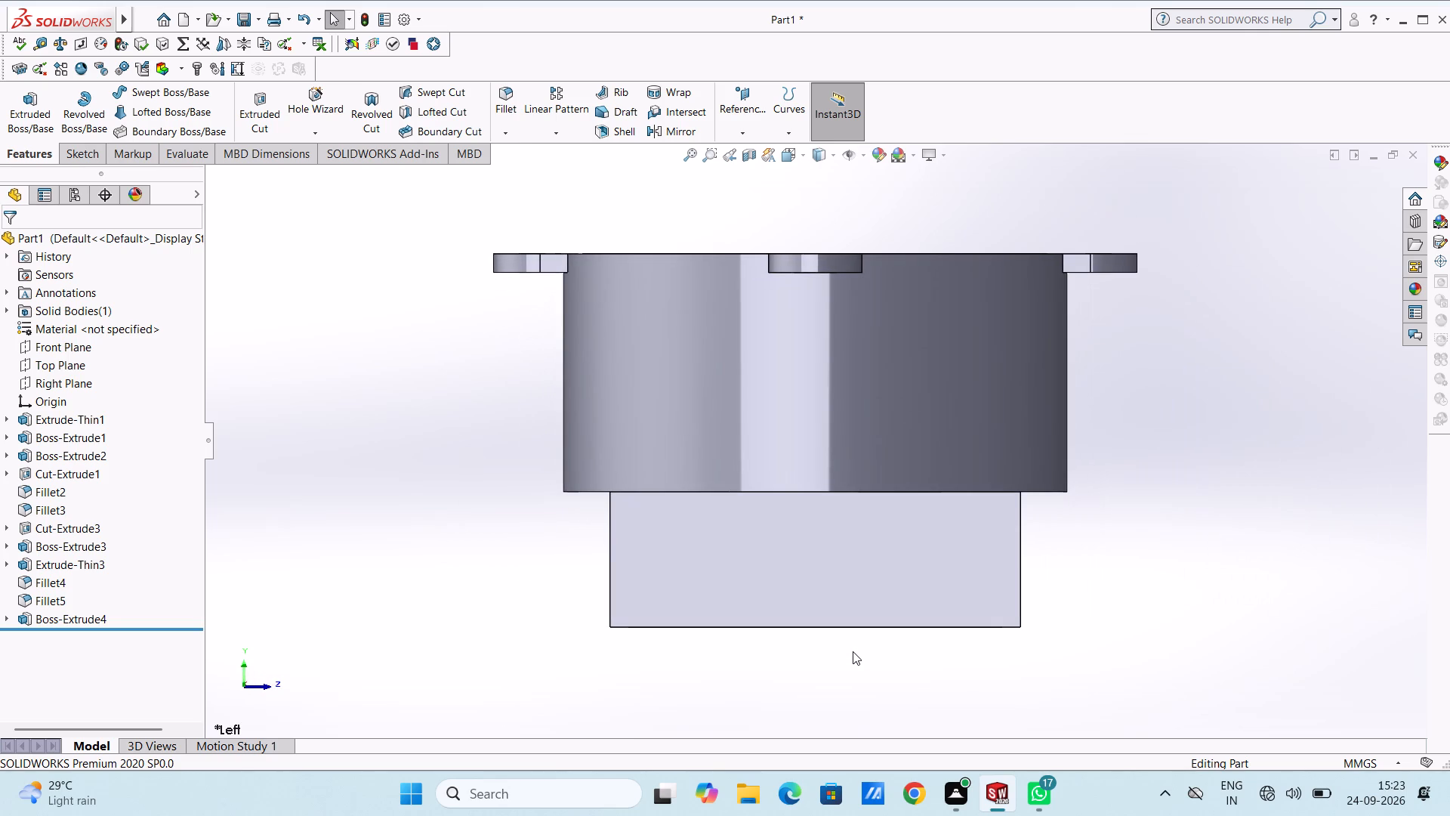
scroll(853, 651, "up", 2)
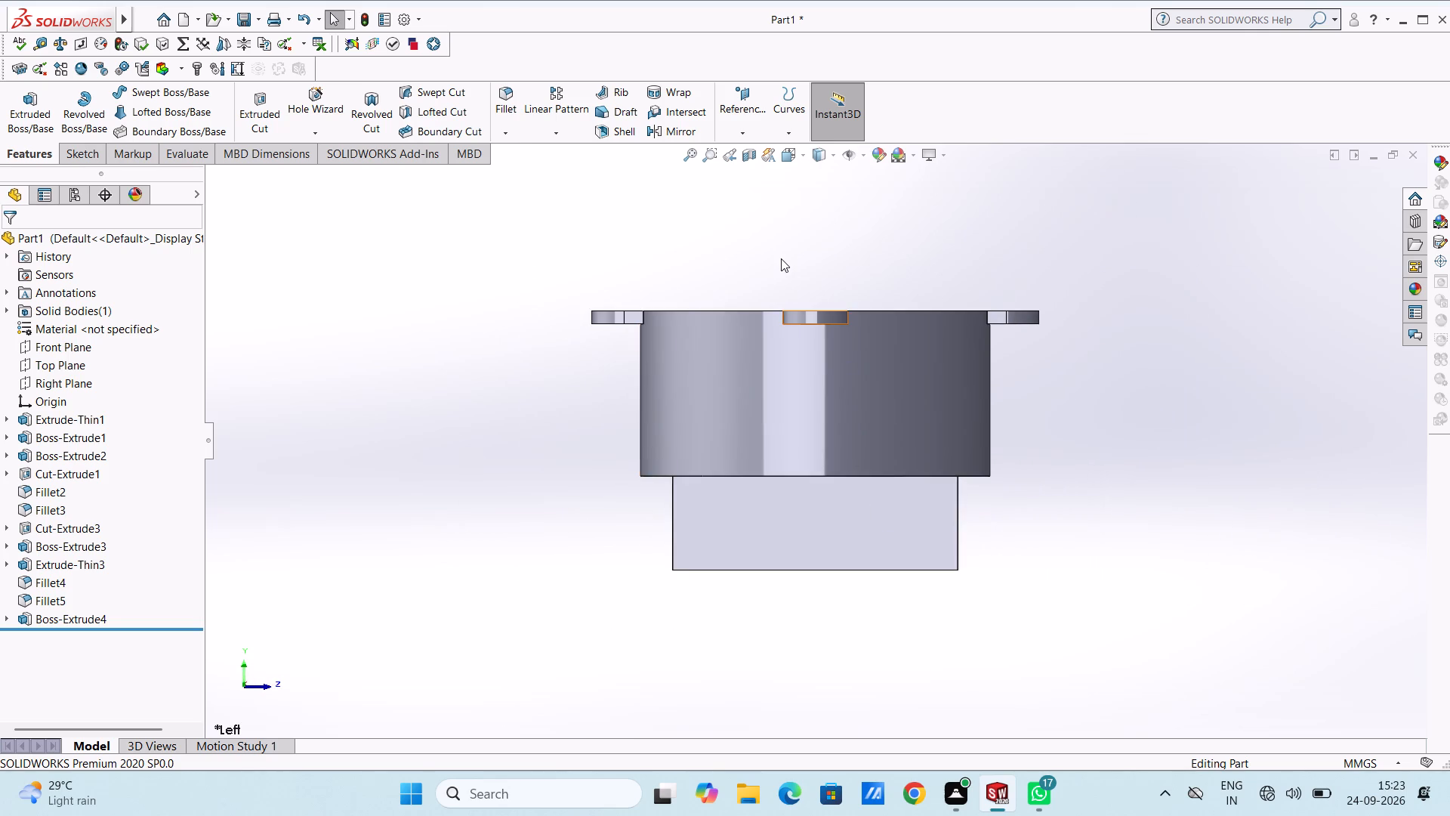
middle_click_drag(781, 258, 782, 334)
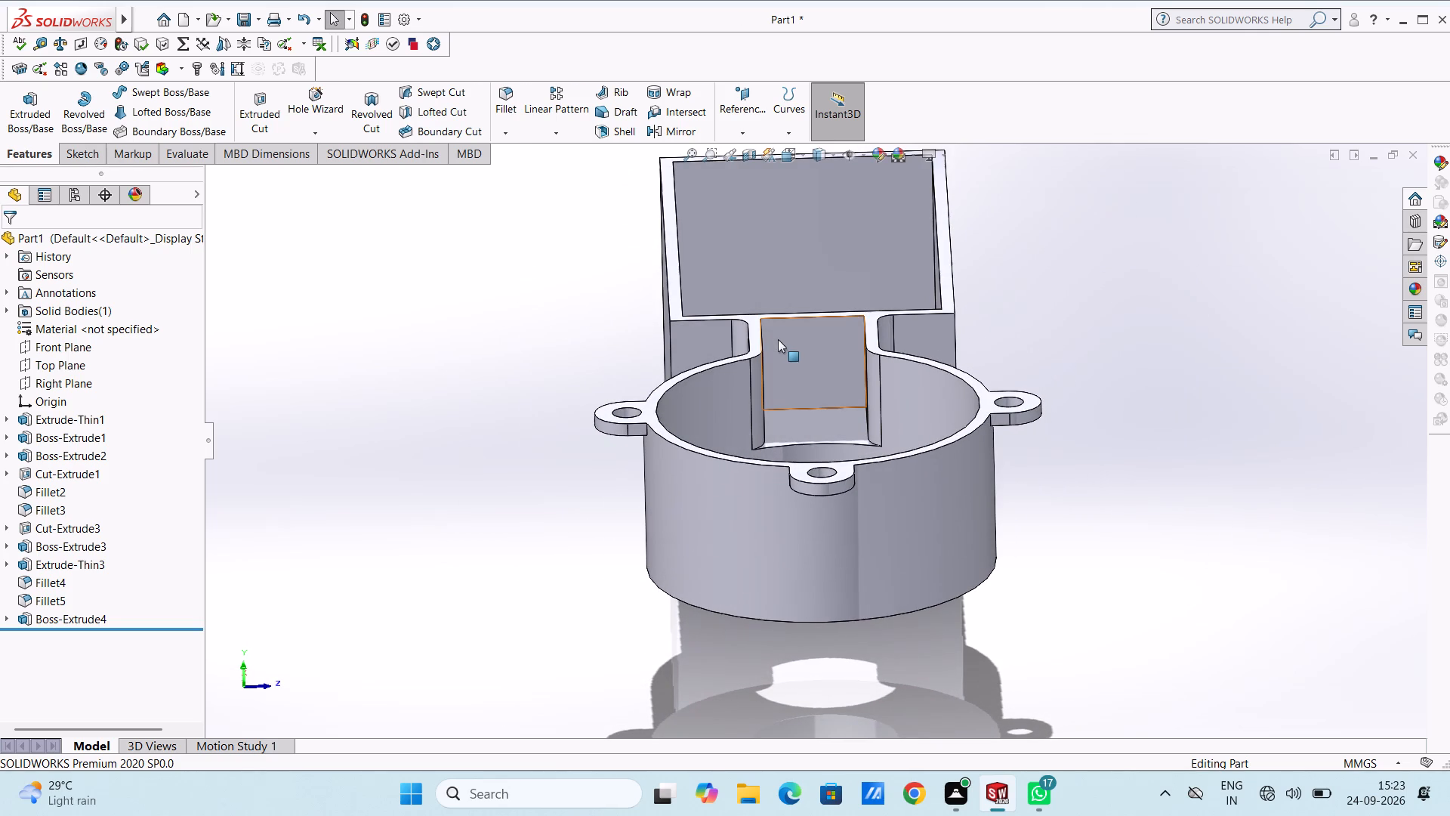
left_click(802, 348)
left_click(867, 301)
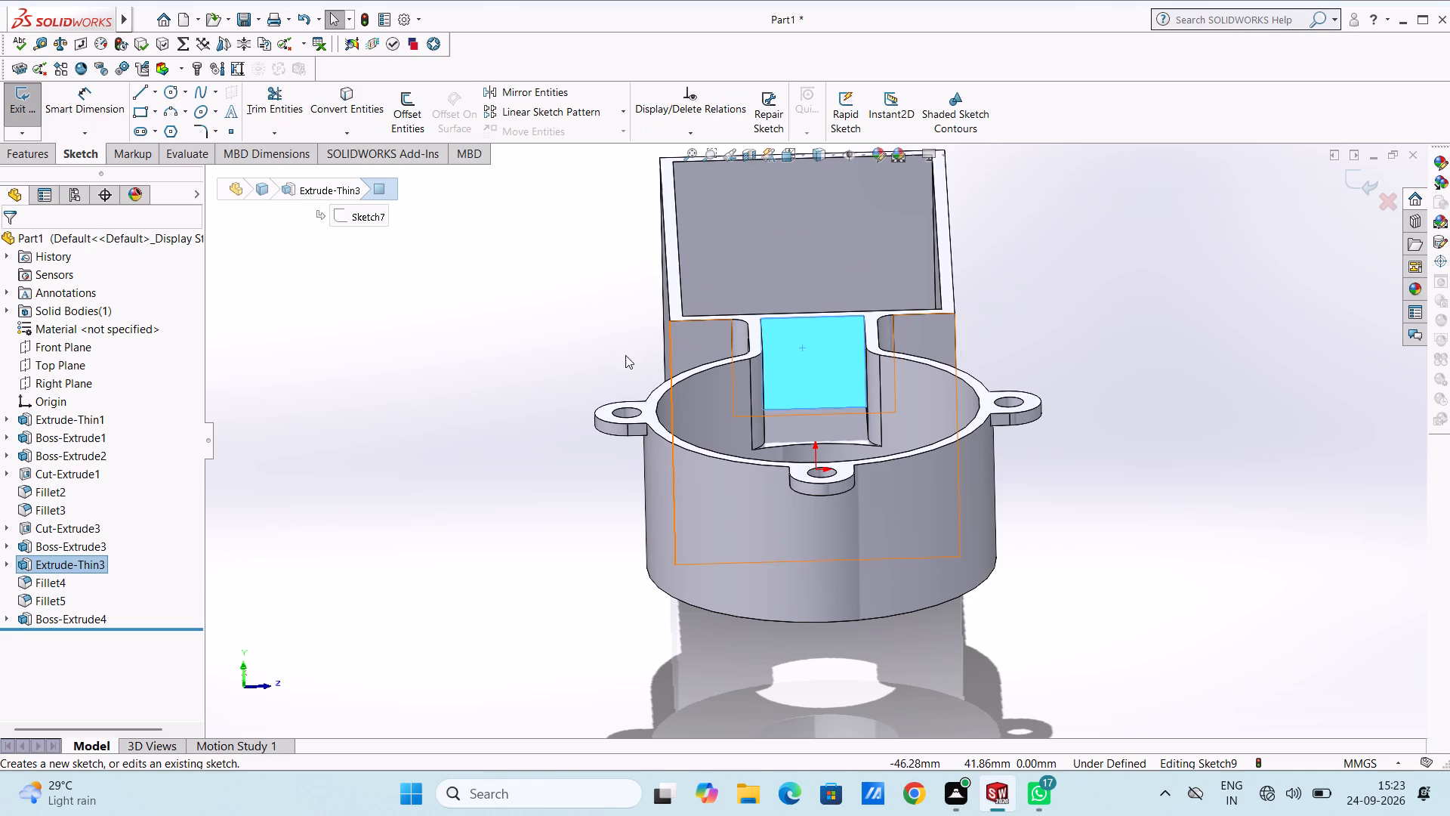
left_click(555, 368)
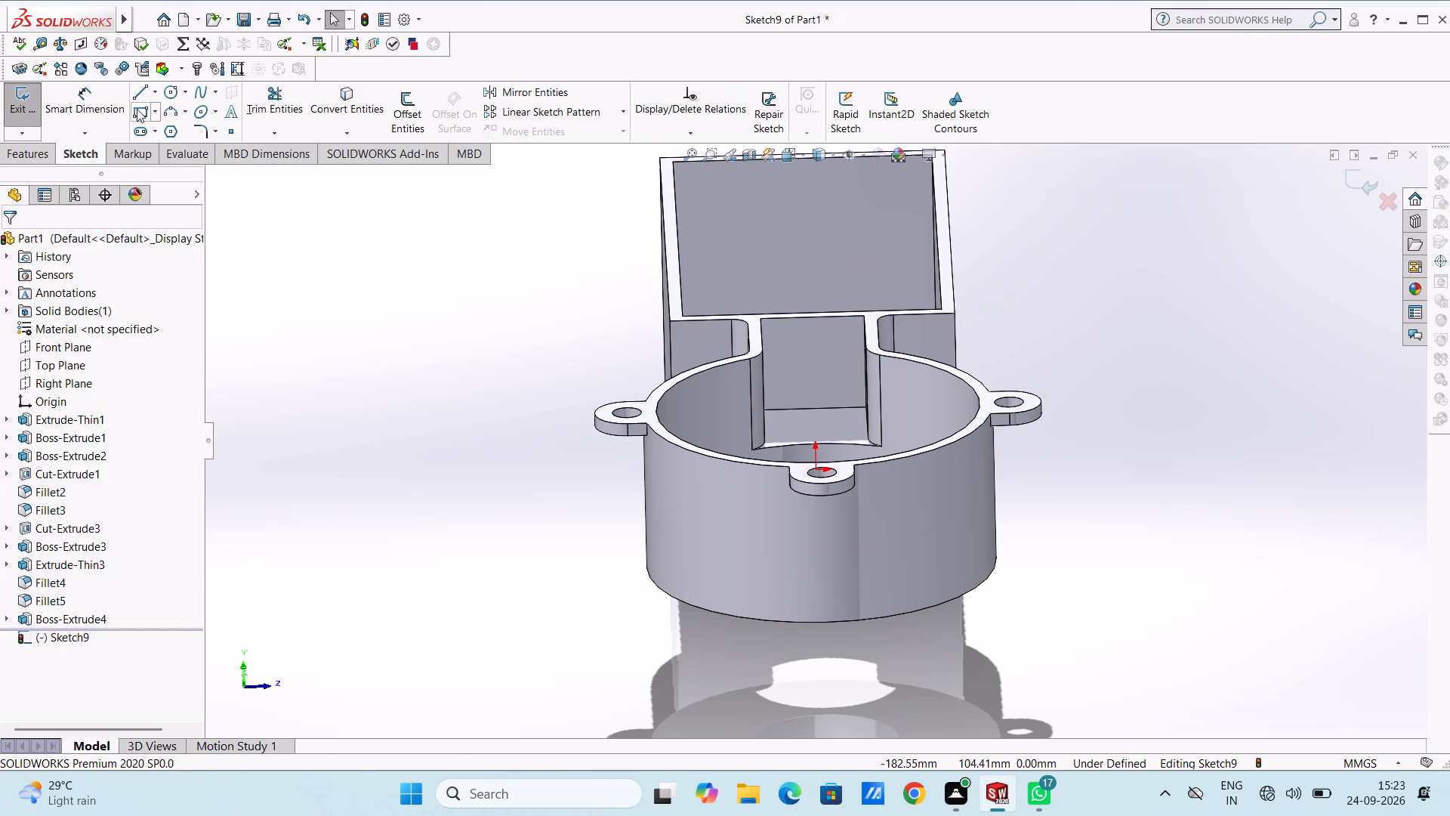
left_click(137, 109)
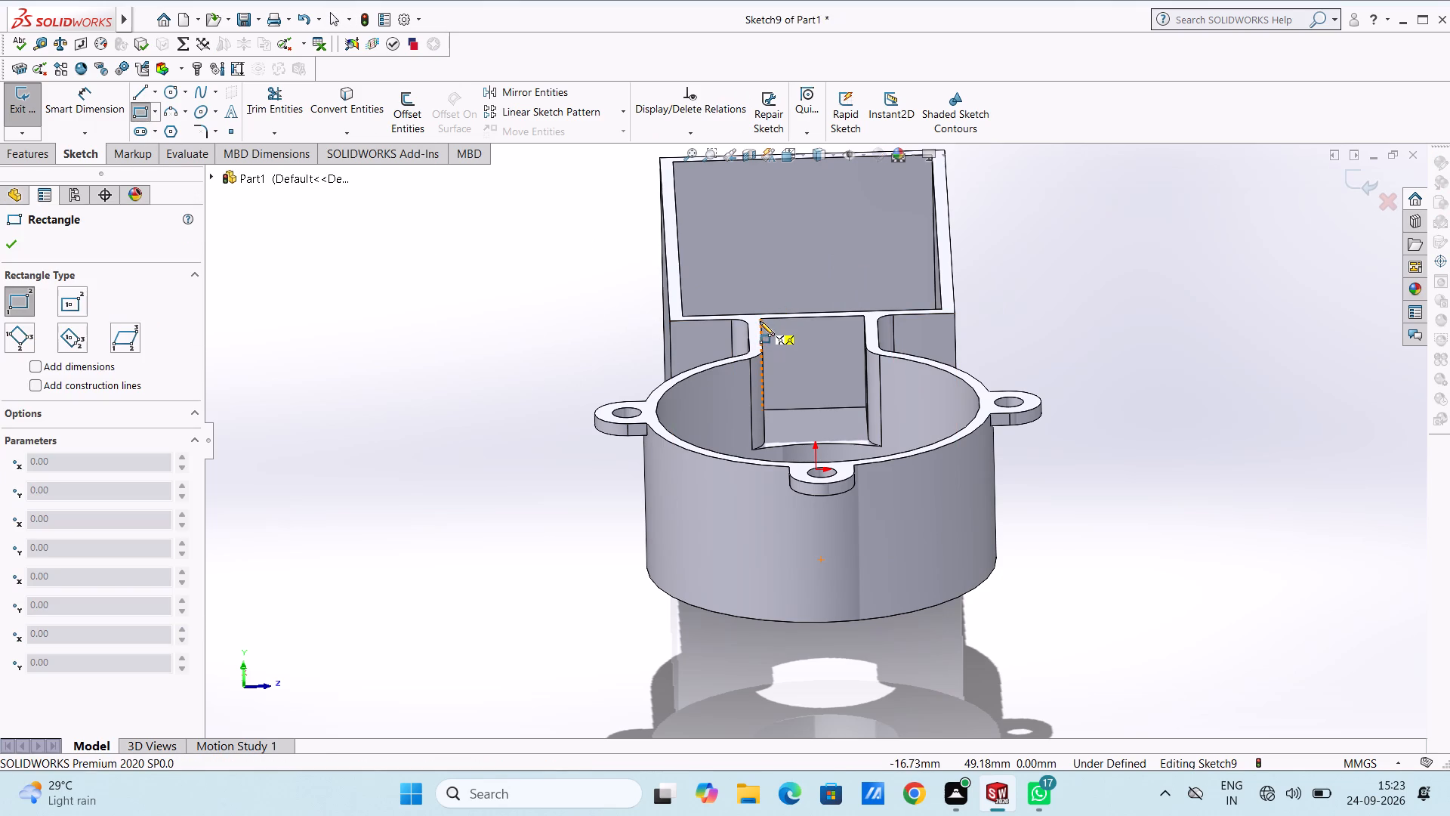
left_click(761, 320)
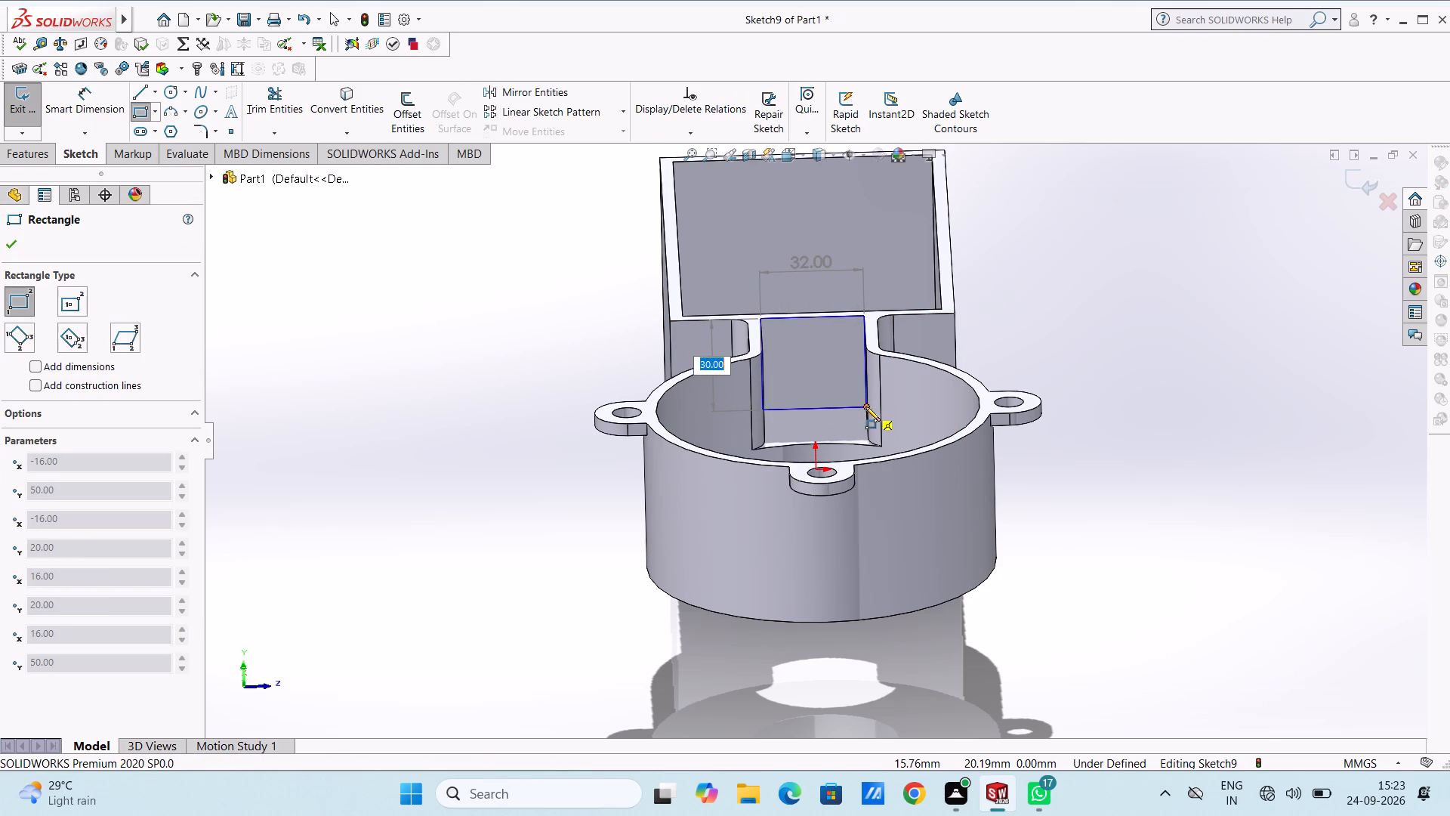
left_click(865, 406)
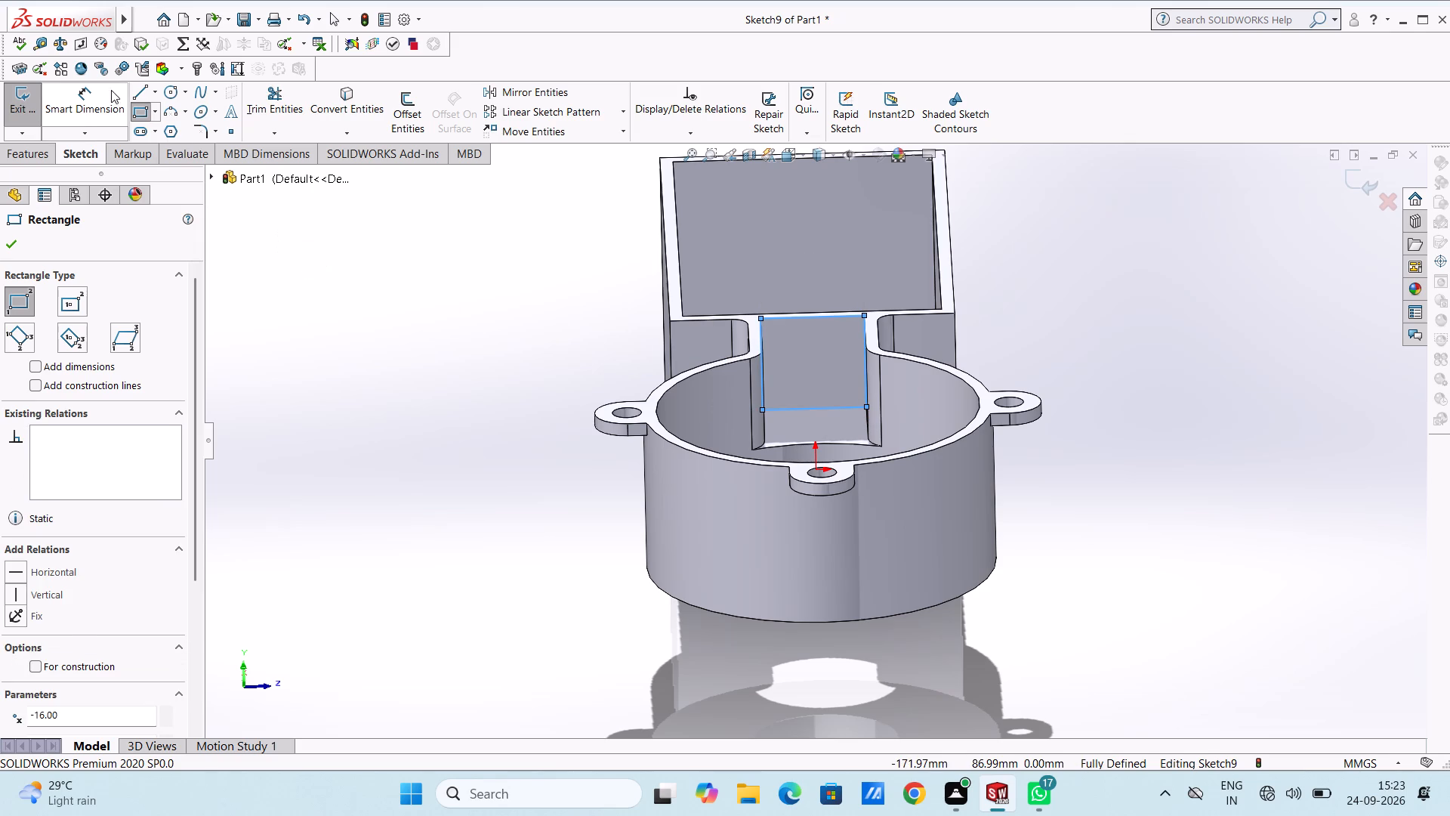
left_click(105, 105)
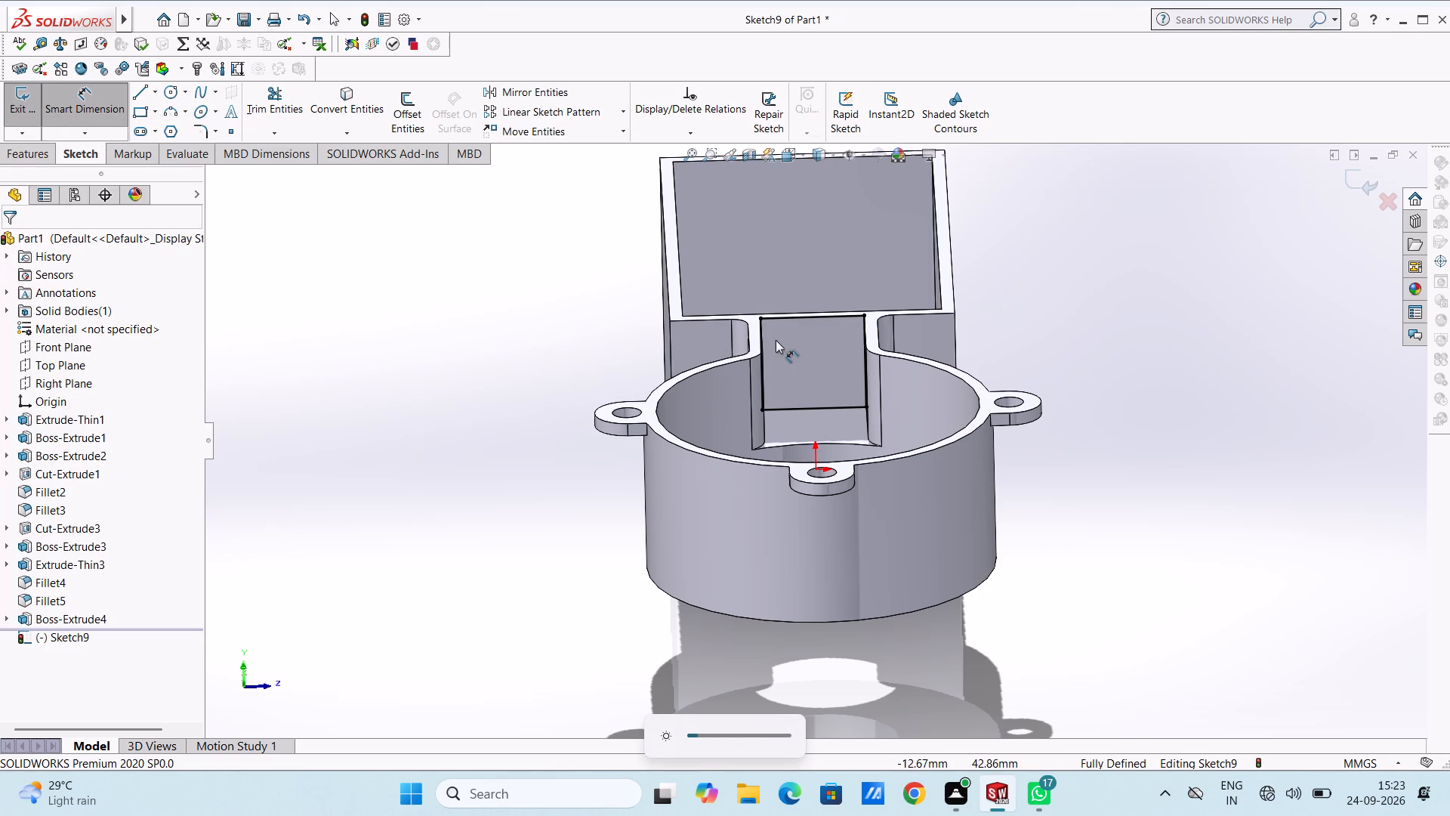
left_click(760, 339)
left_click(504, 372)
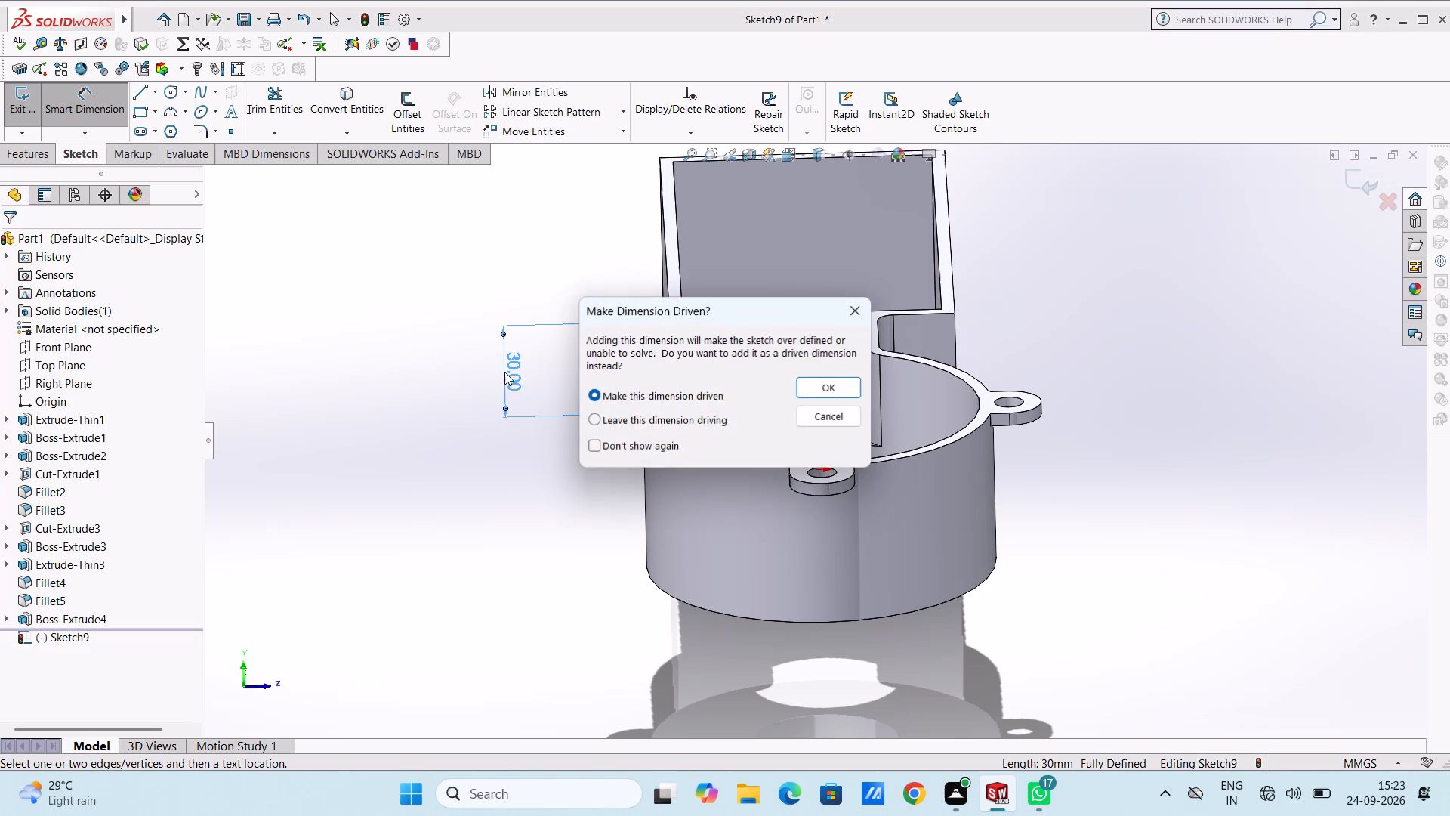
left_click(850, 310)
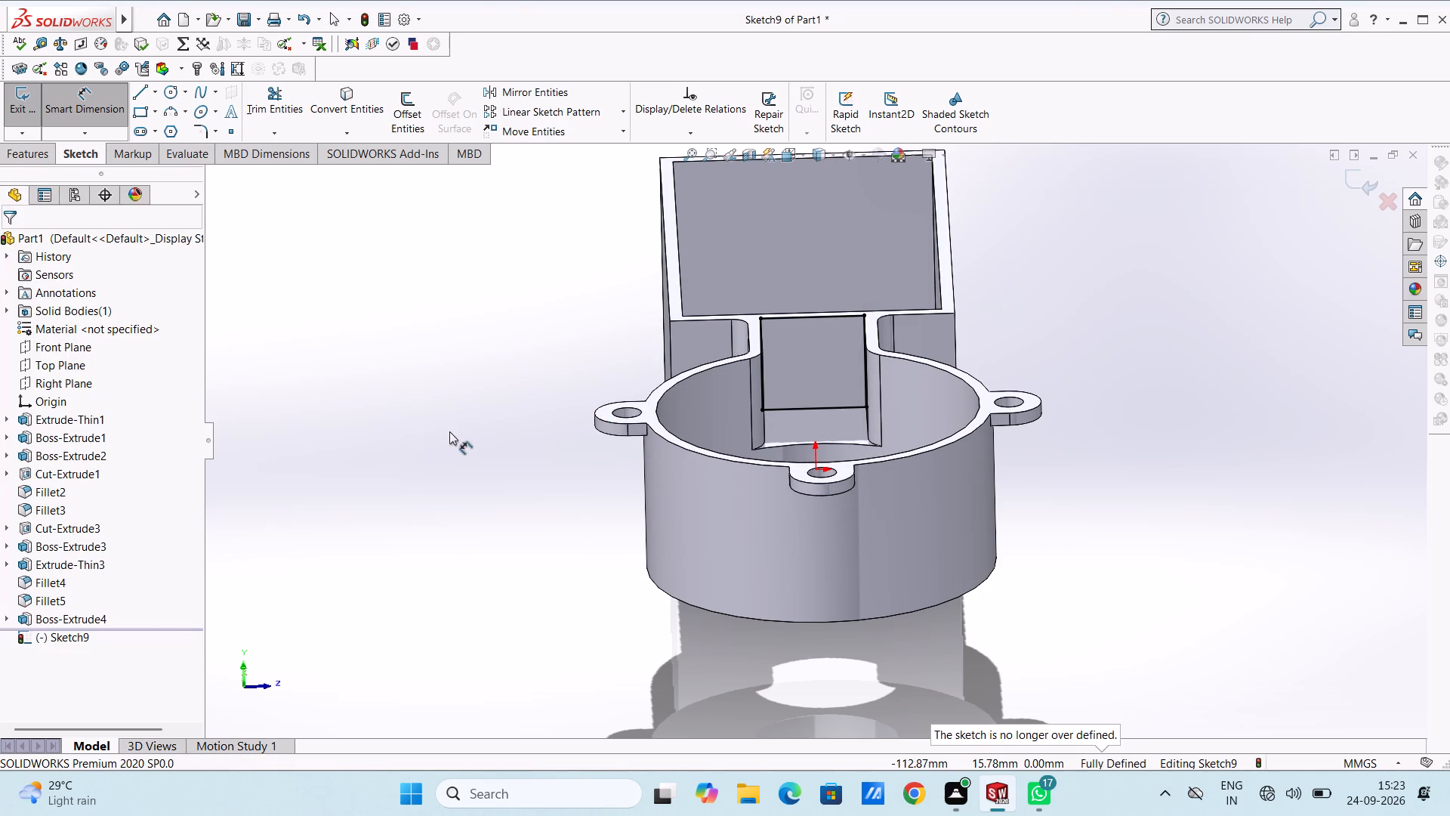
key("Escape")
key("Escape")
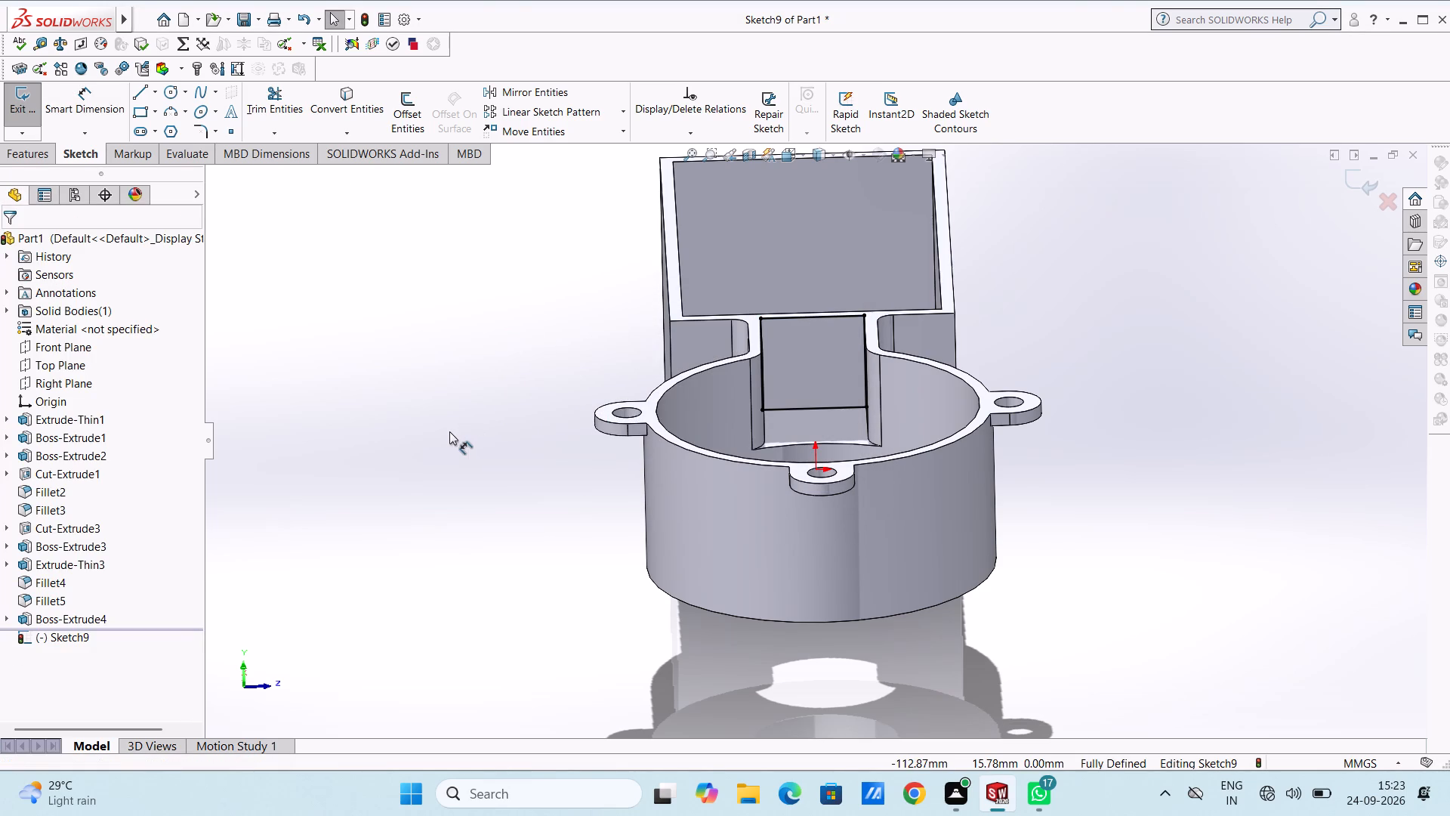
Cut-extrude the rectangle 5 mm into the box wall to open the connecting channel into the box.
scroll(449, 431, "up", 2)
middle_click_drag(532, 422, 472, 474)
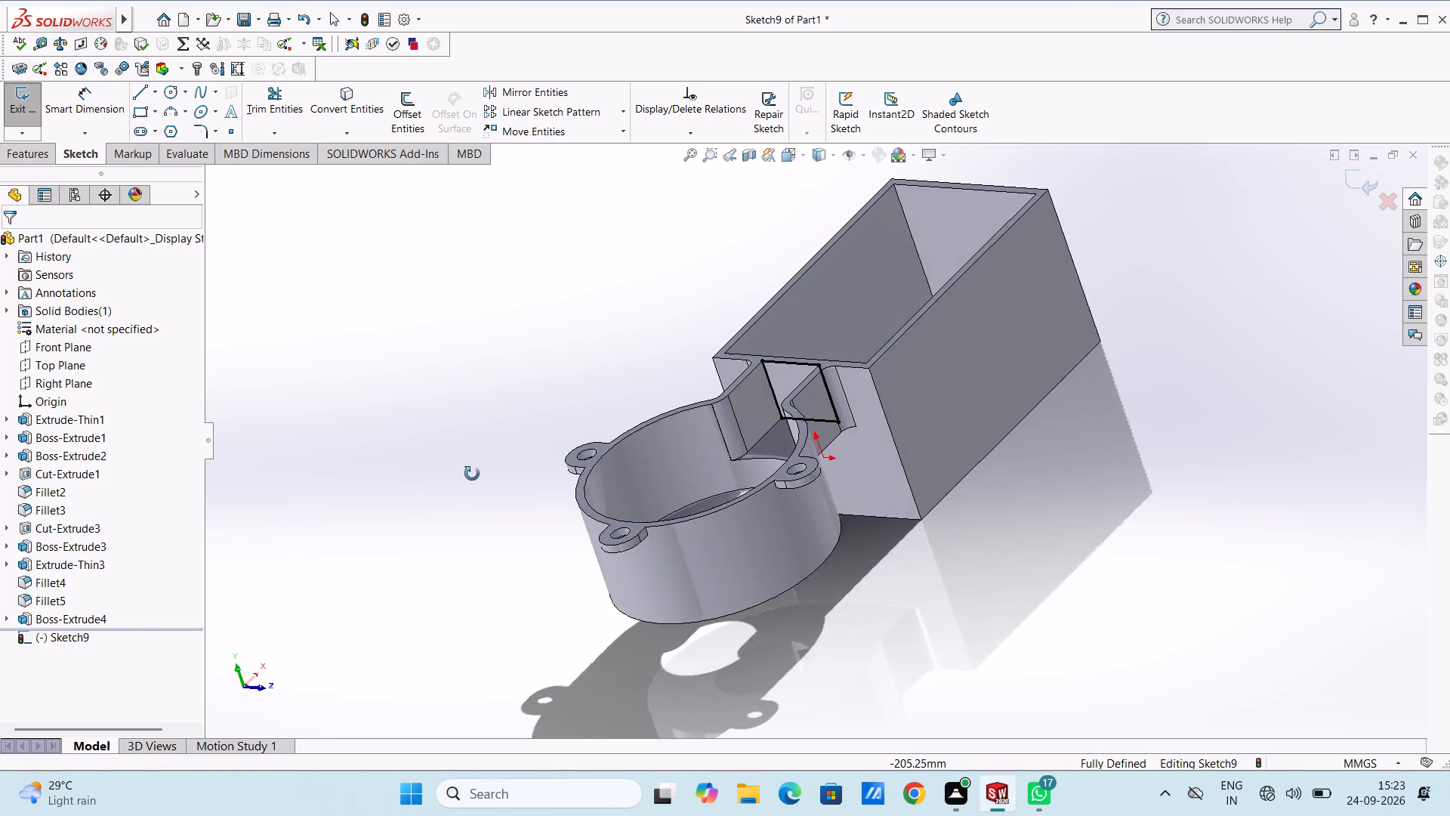
middle_click_drag(472, 474, 495, 489)
scroll(495, 489, "down", 1)
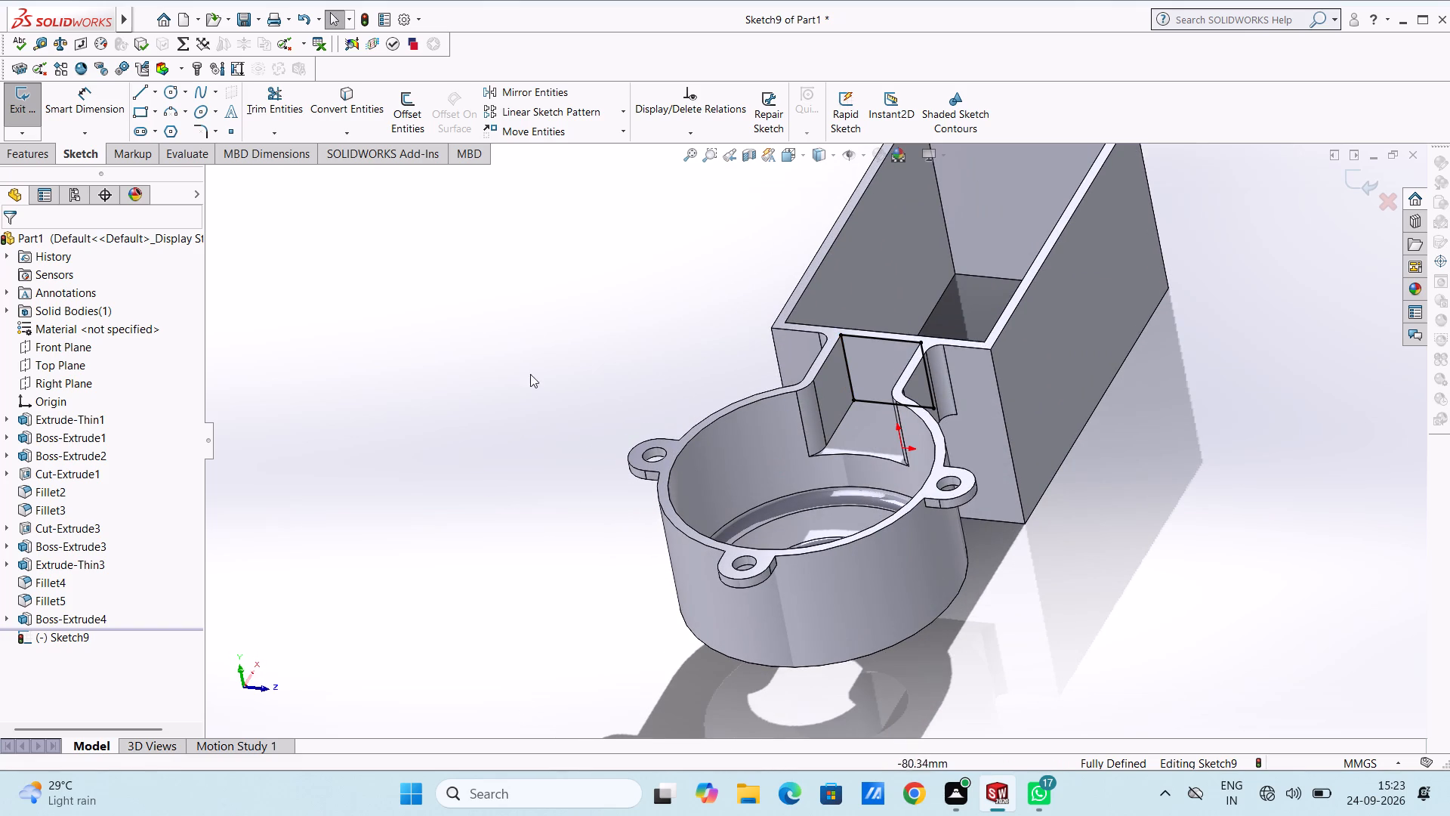
left_click(36, 156)
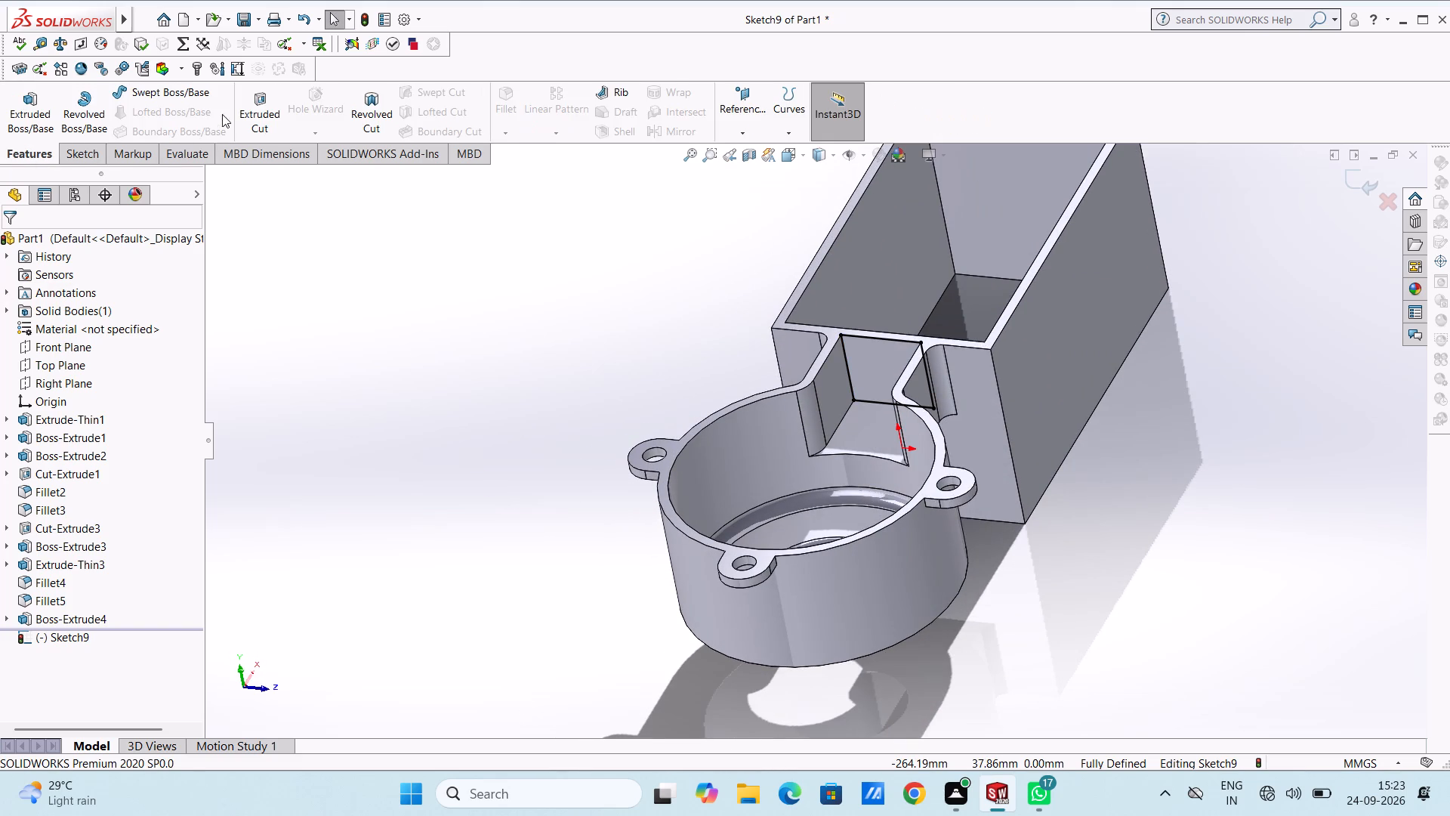
left_click(259, 96)
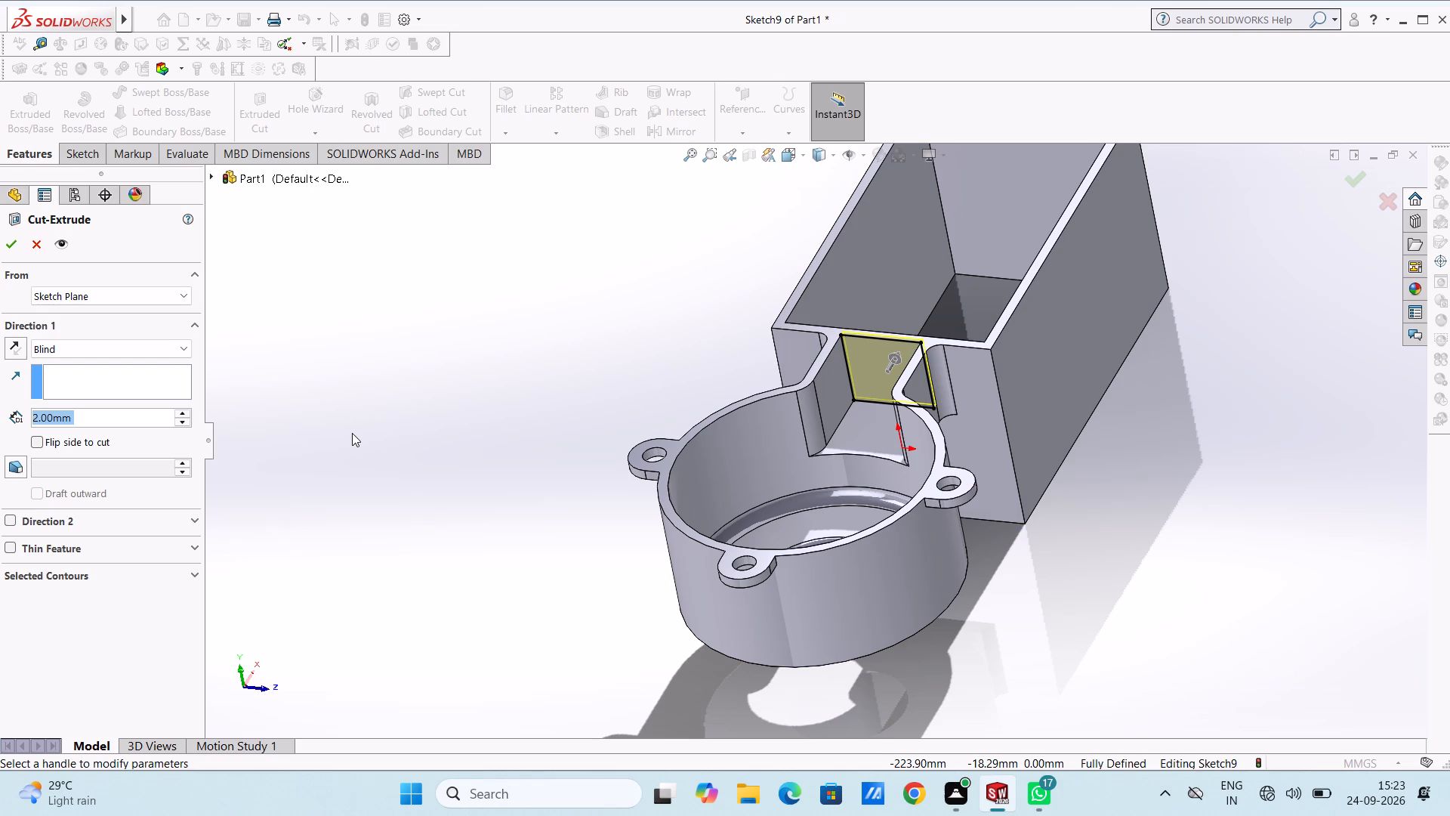
key("5")
key("Return")
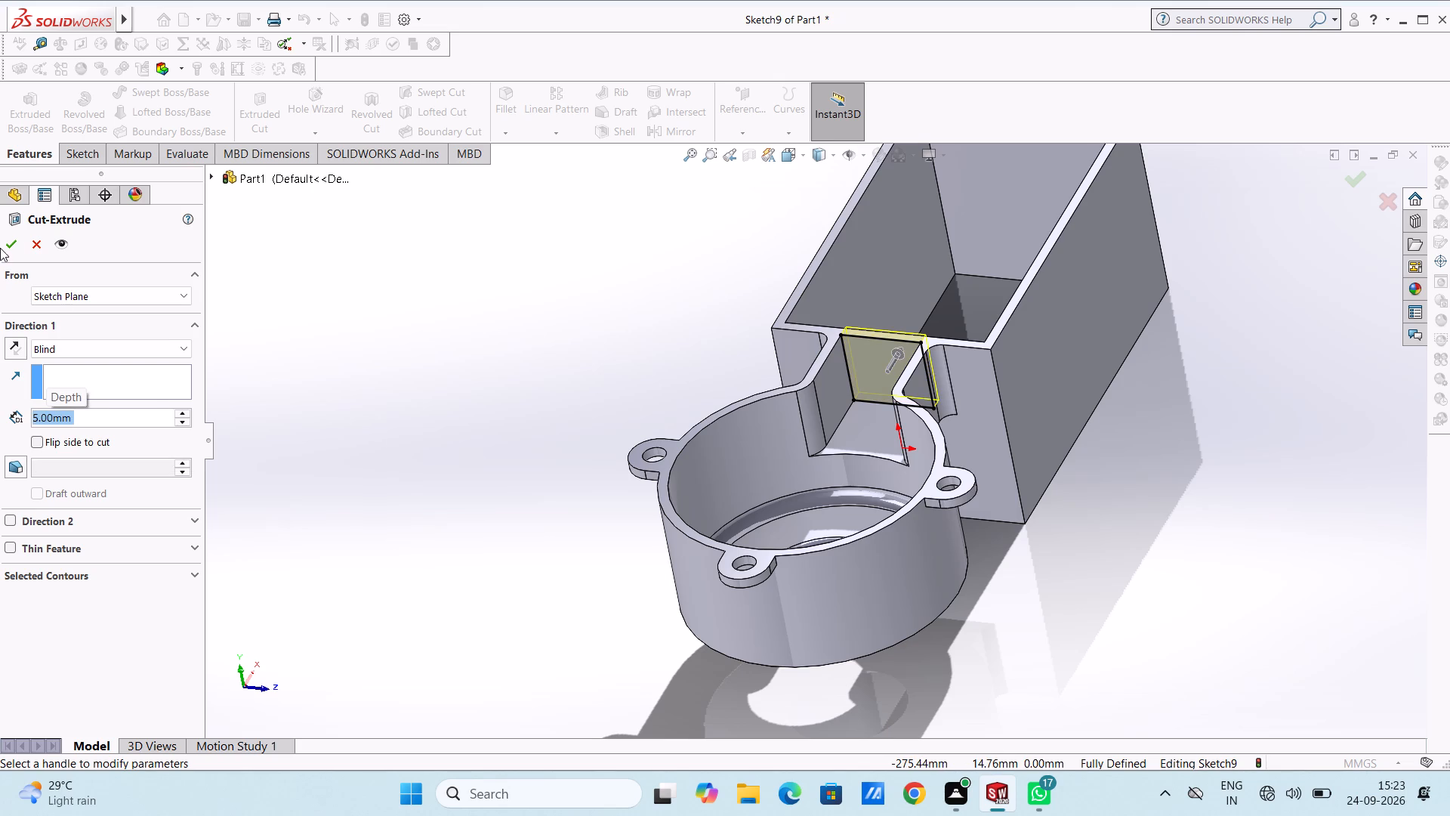
left_click(13, 247)
left_click(416, 388)
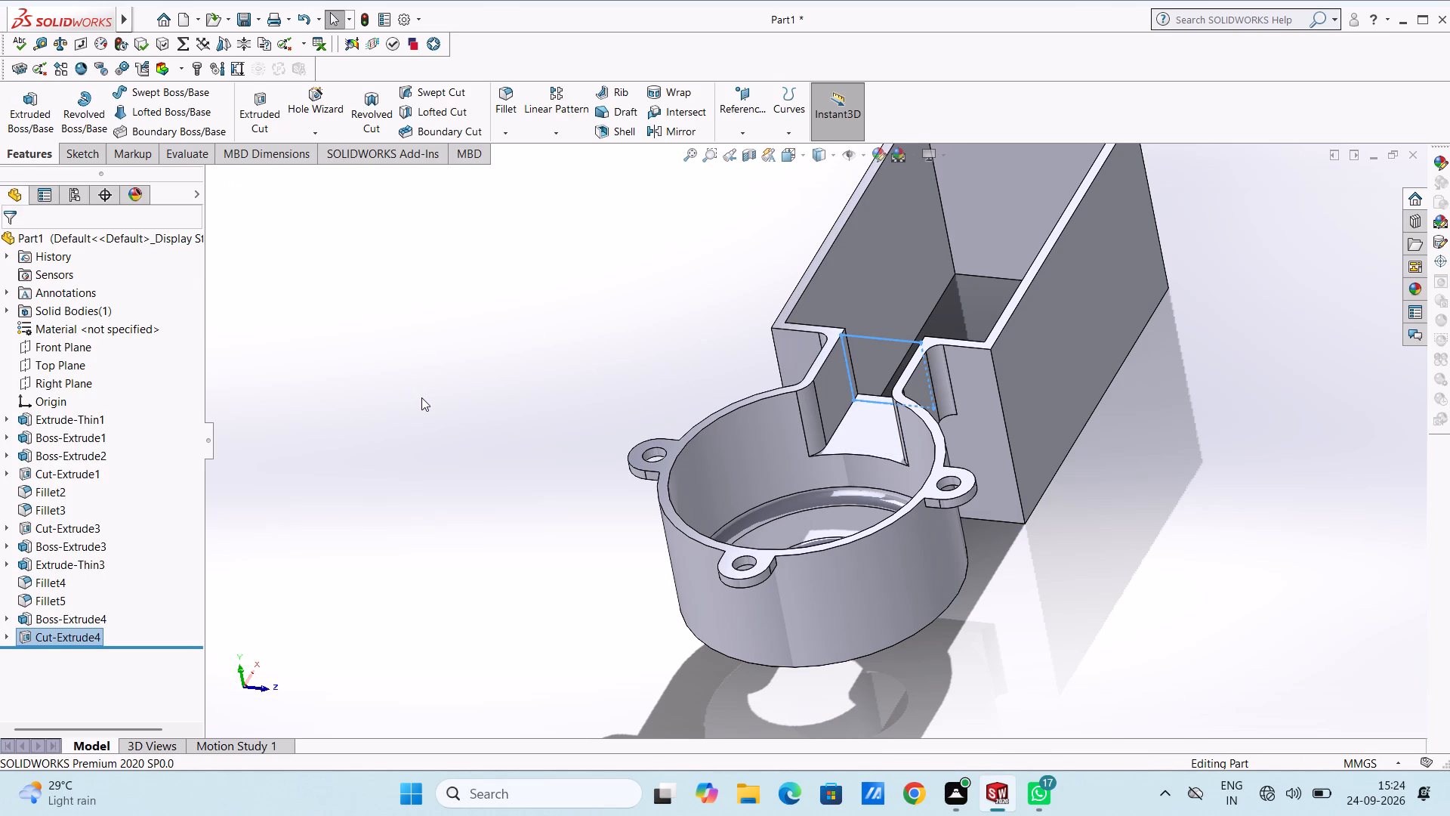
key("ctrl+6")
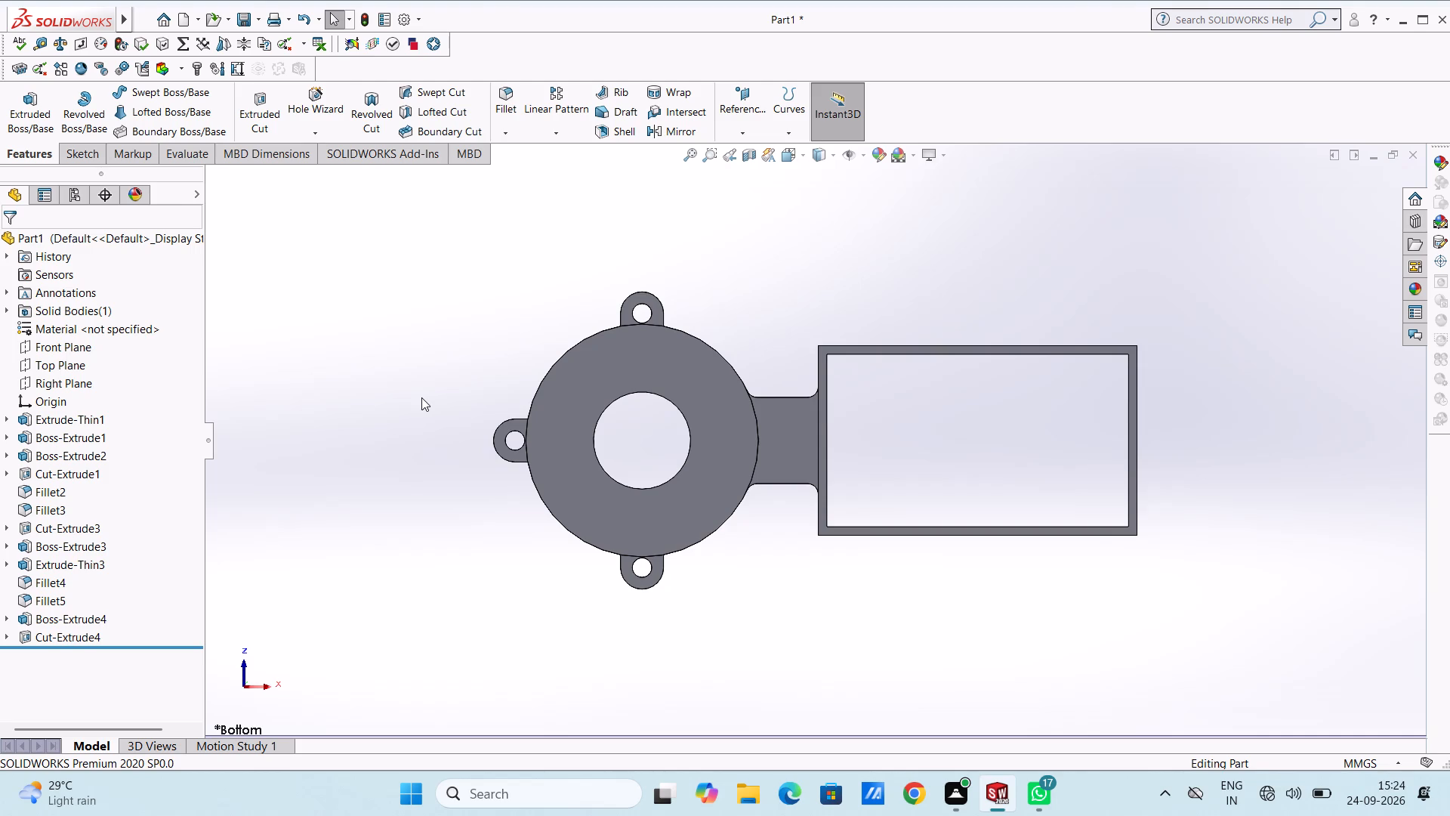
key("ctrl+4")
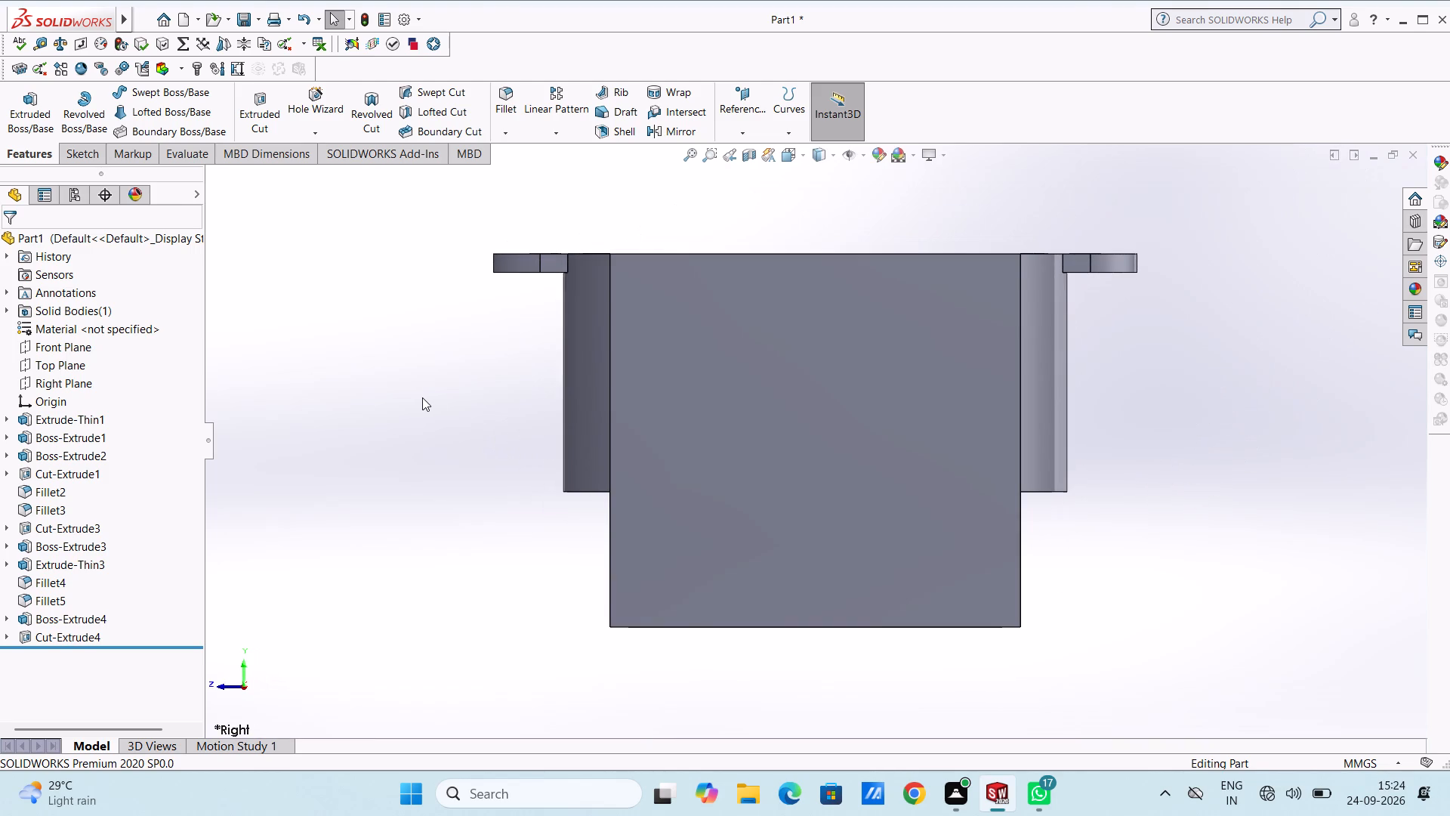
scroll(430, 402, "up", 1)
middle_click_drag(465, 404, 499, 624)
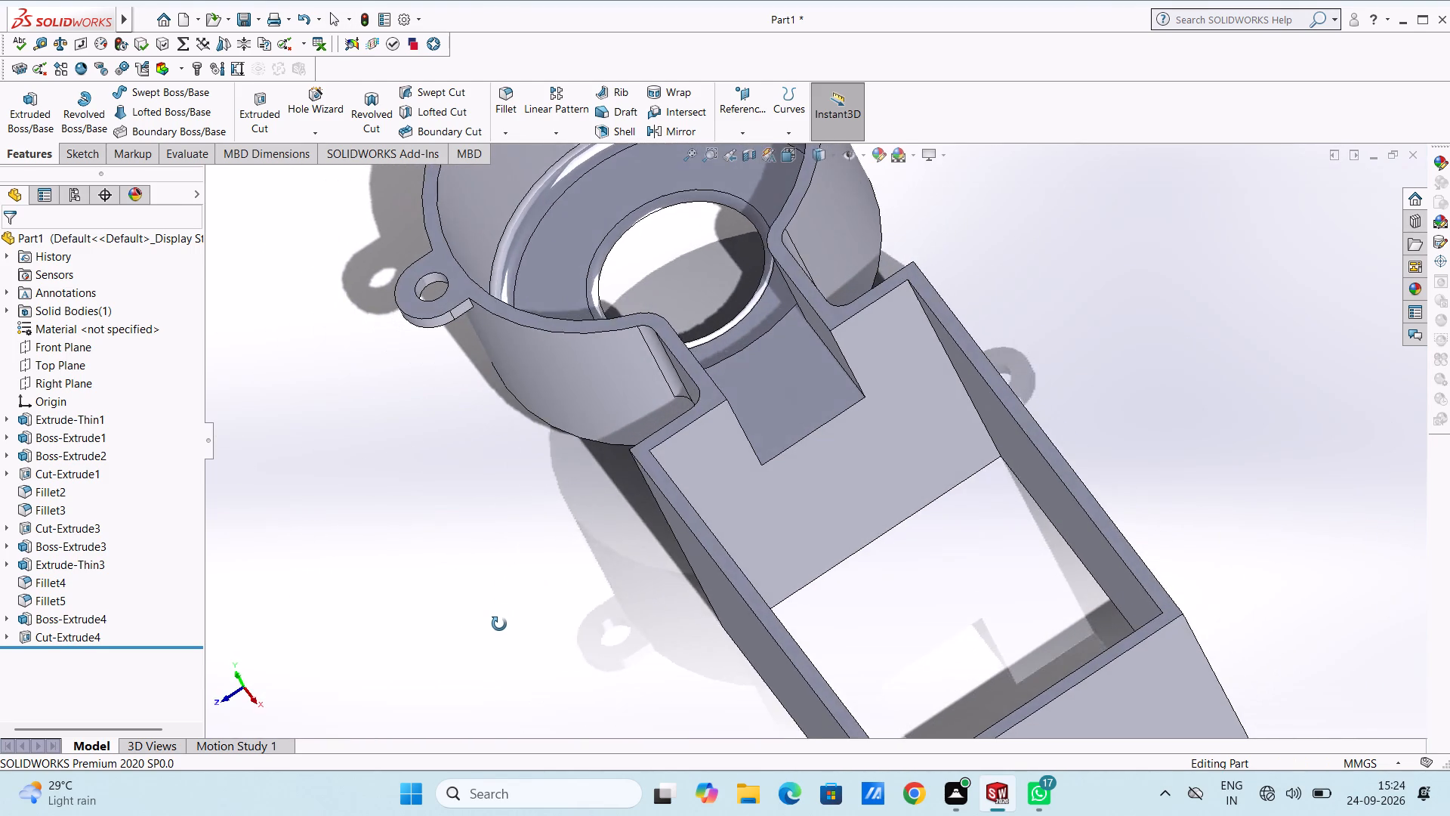
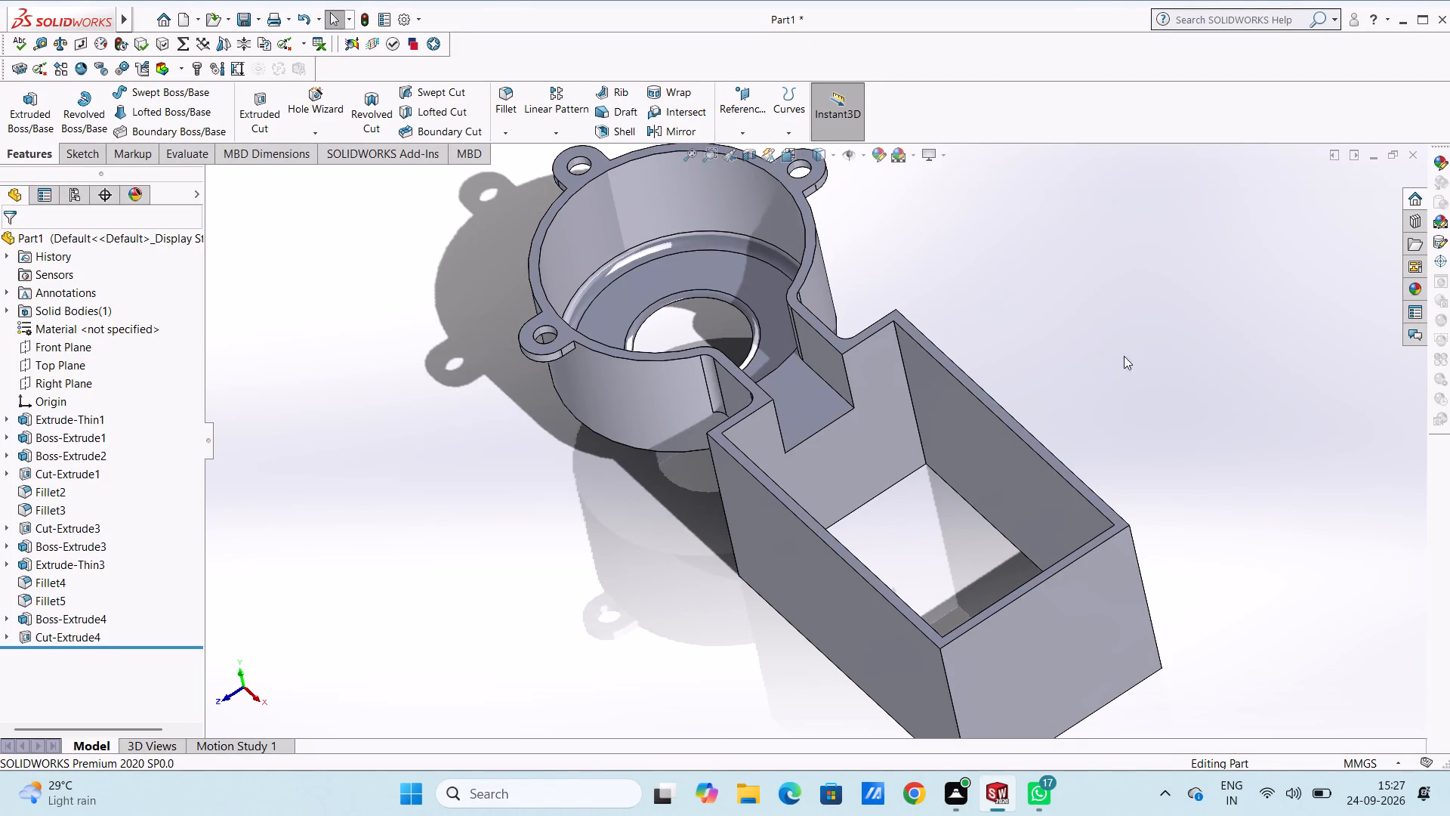
Fillet the vertical edge where the channel's rear side wall meets the box's inner wall with a 5 mm radius.
key("ctrl+5")
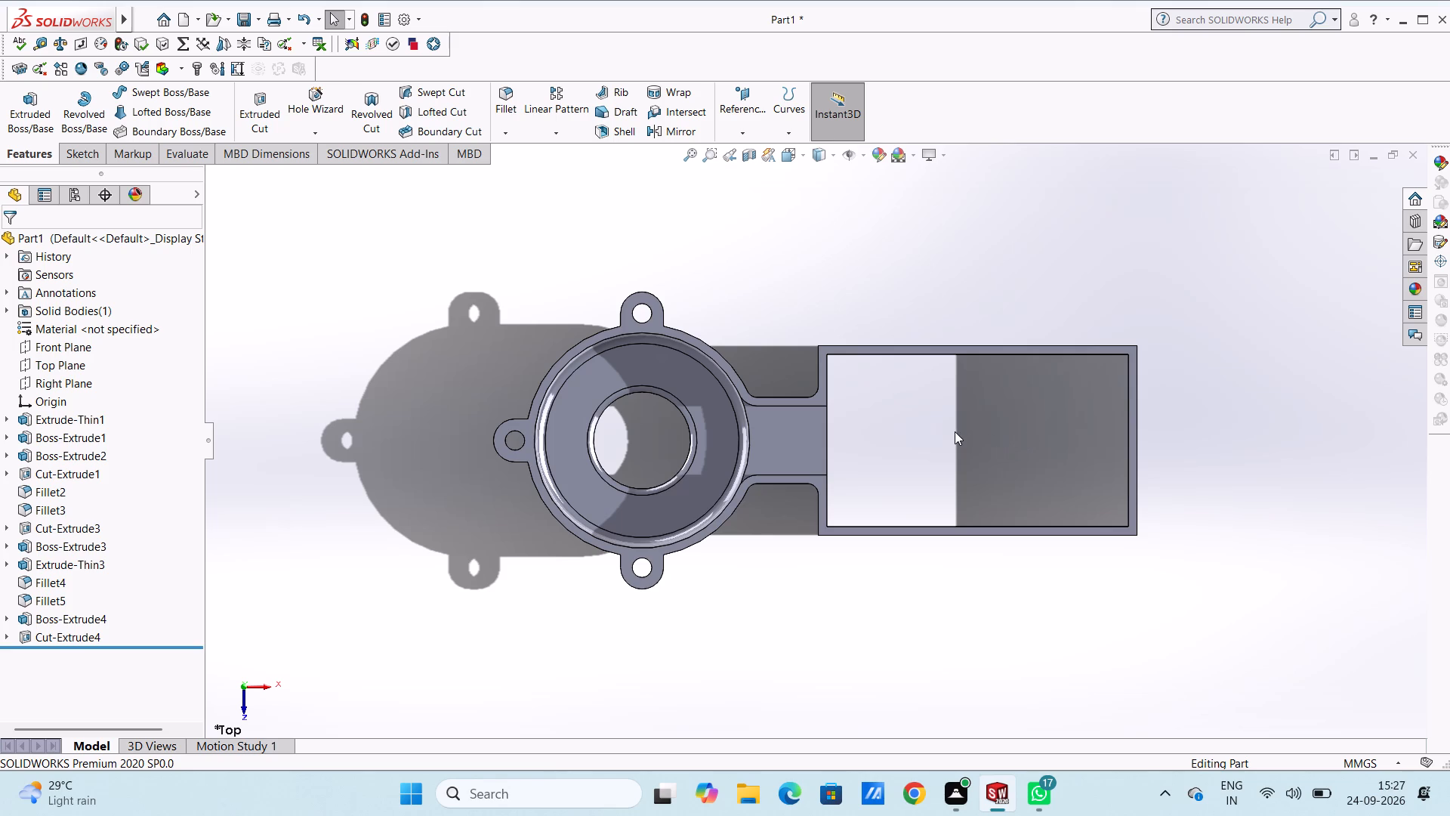
middle_click_drag(972, 424, 937, 397)
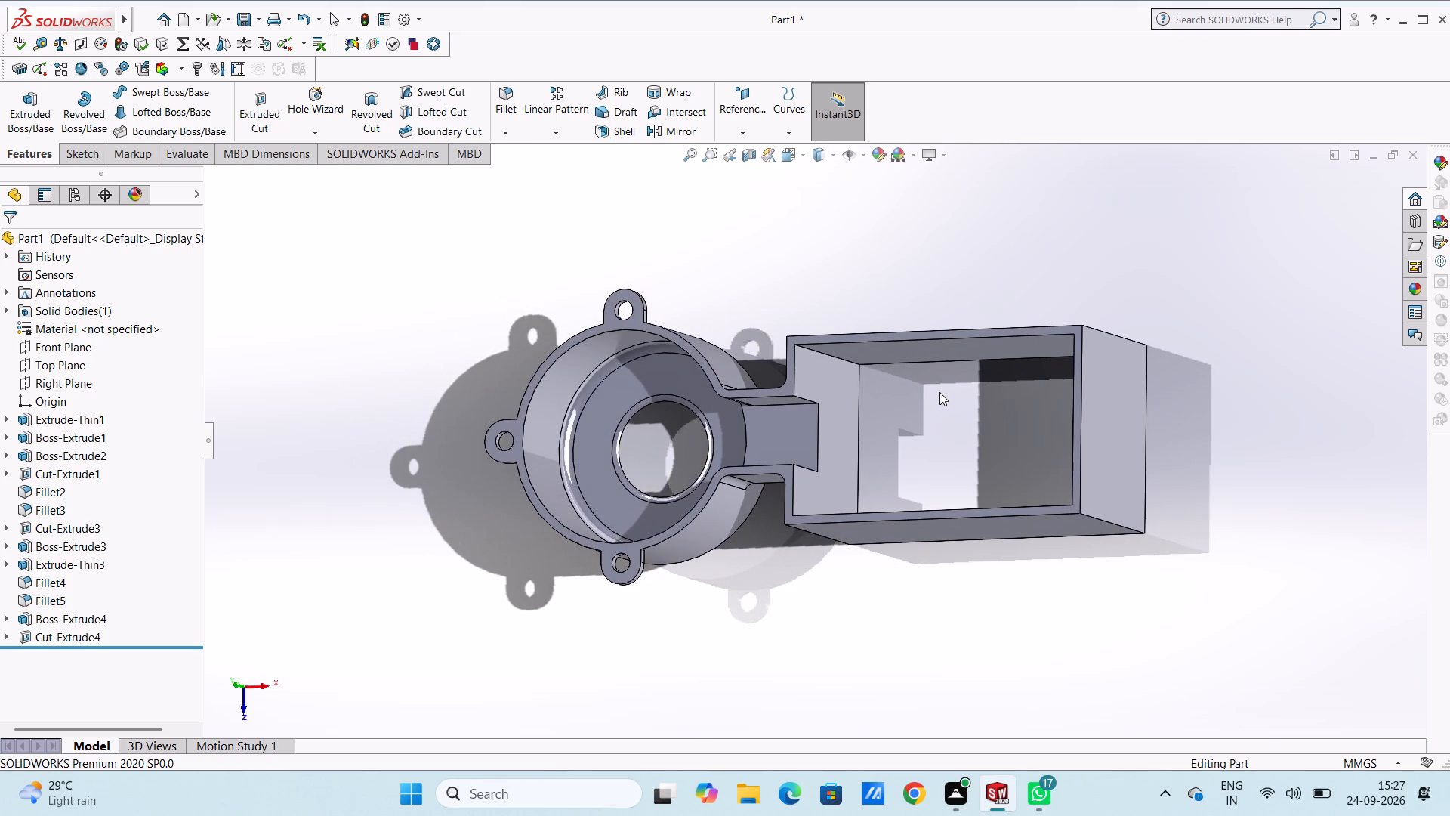
scroll(930, 385, "down", 3)
middle_click_drag(804, 441, 810, 404)
scroll(807, 391, "down", 2)
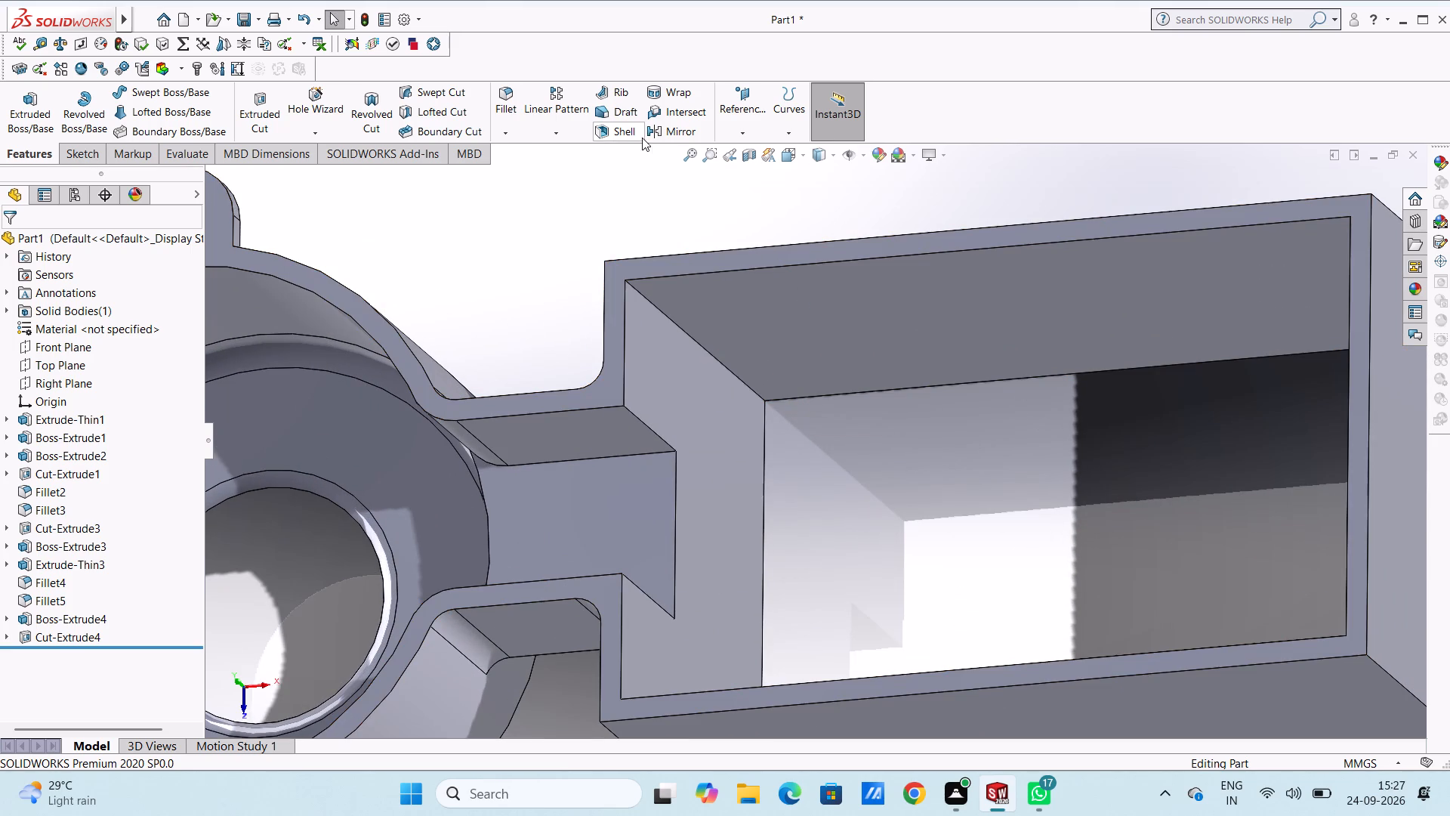
left_click(499, 94)
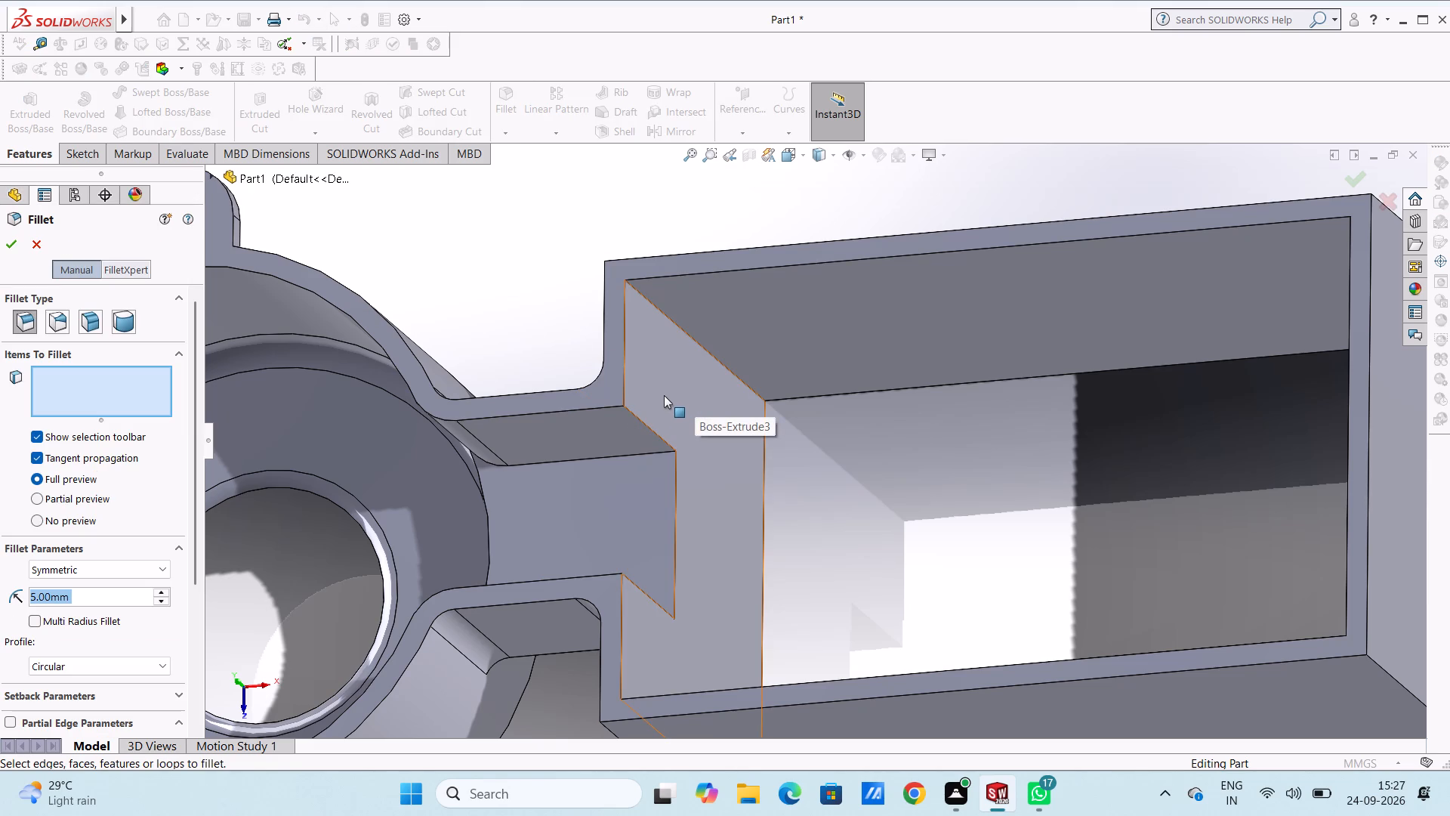
scroll(644, 406, "down", 1)
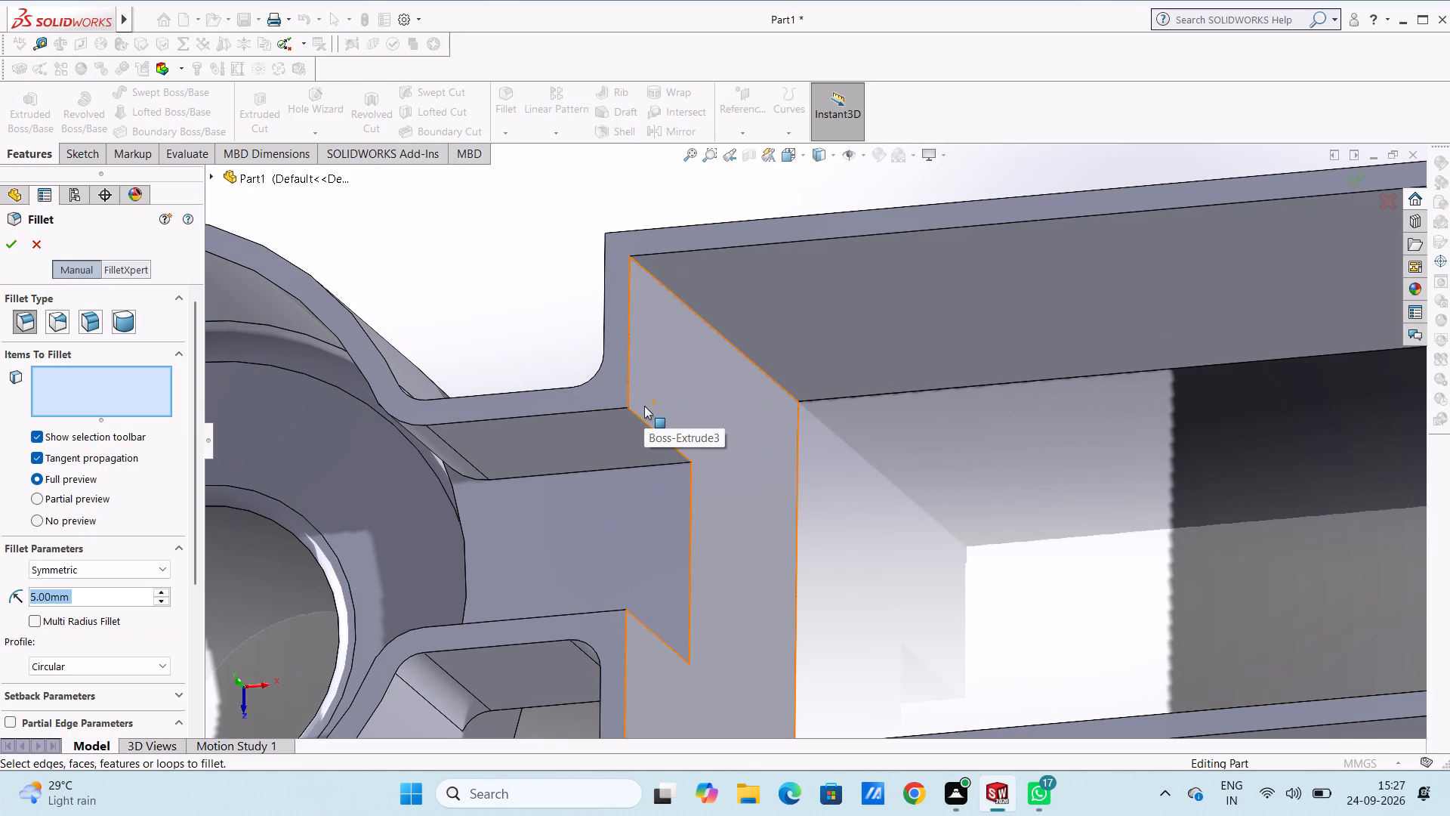
left_click(642, 420)
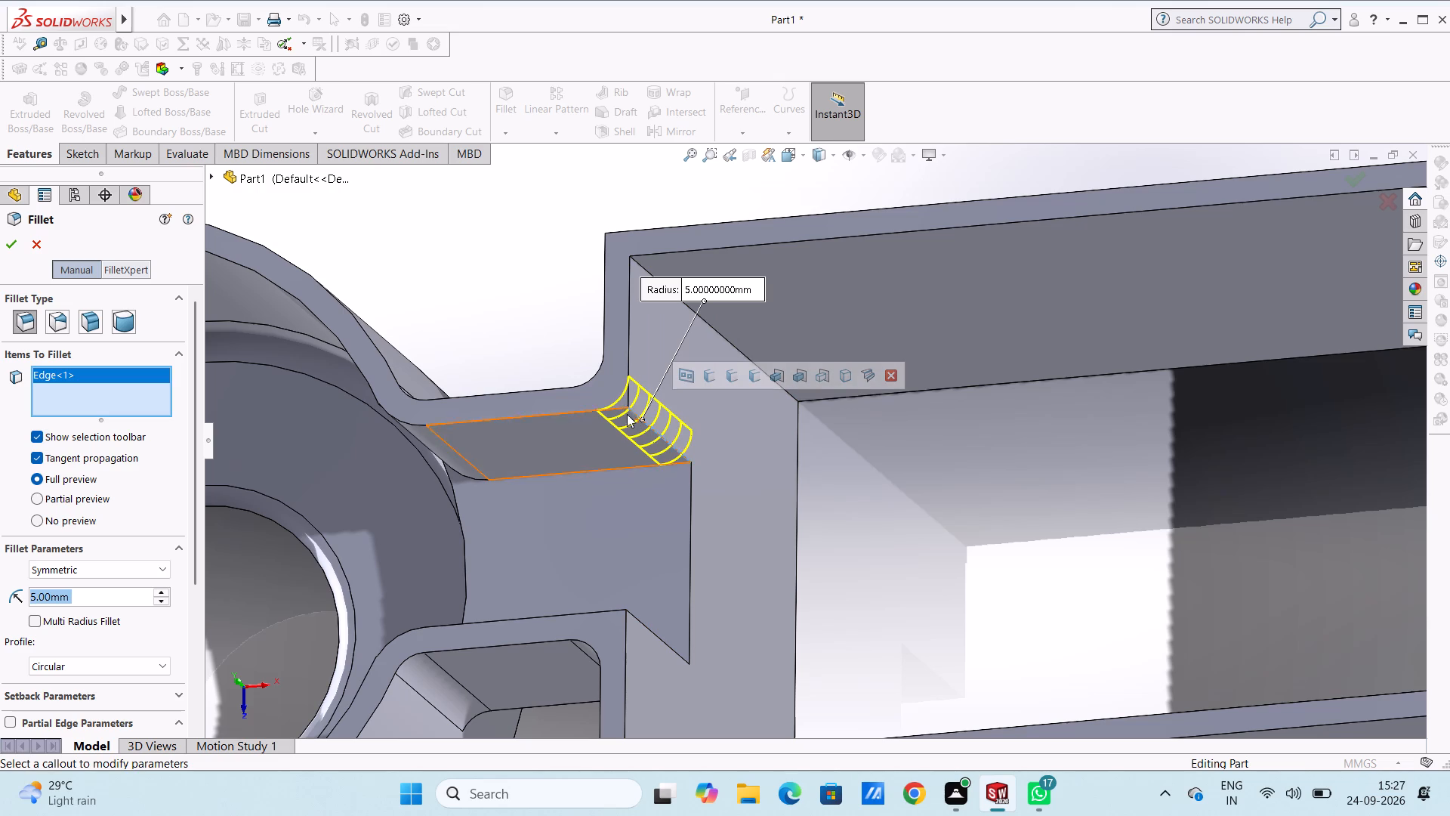
left_click(8, 240)
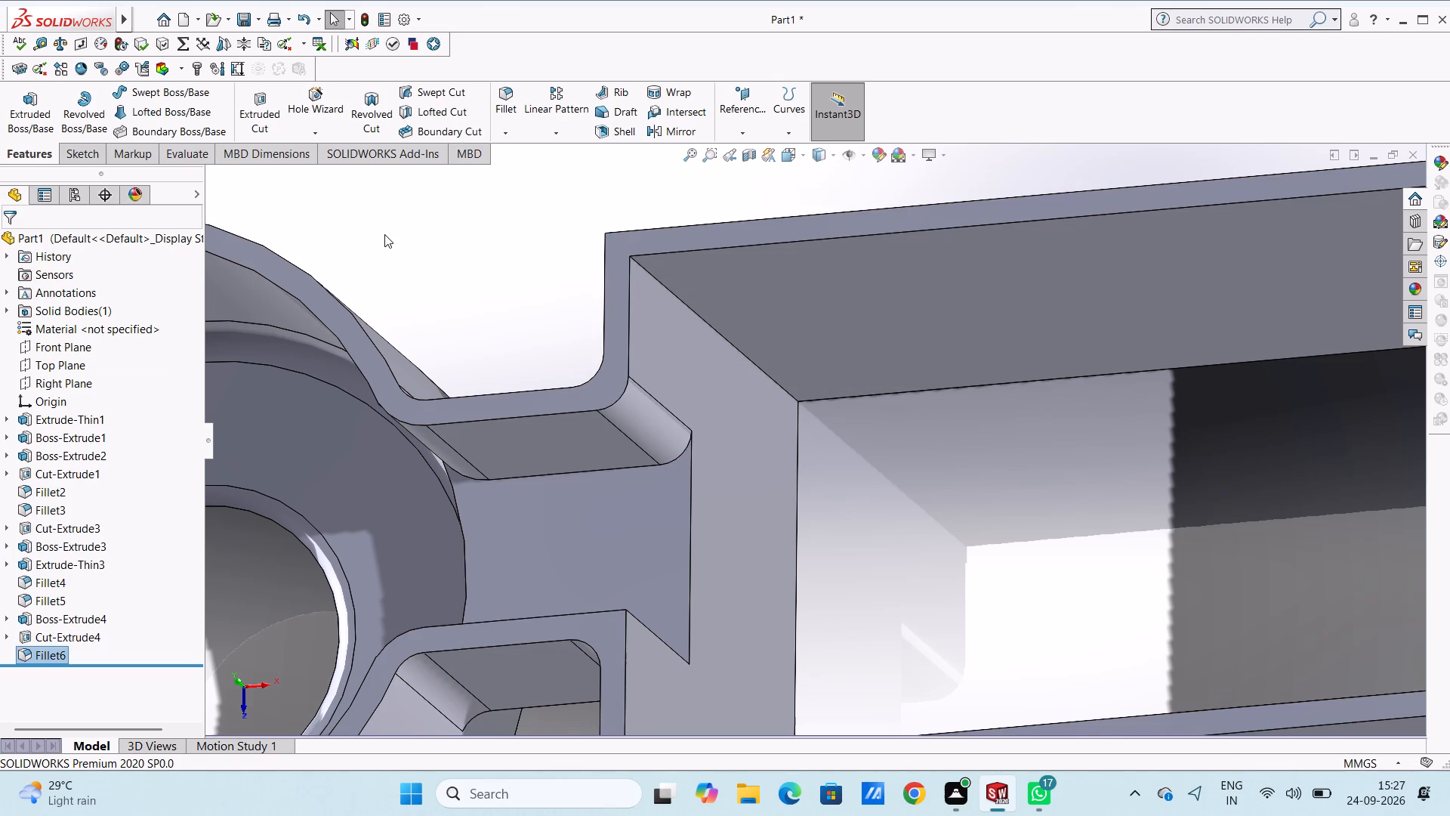
scroll(384, 234, "up", 2)
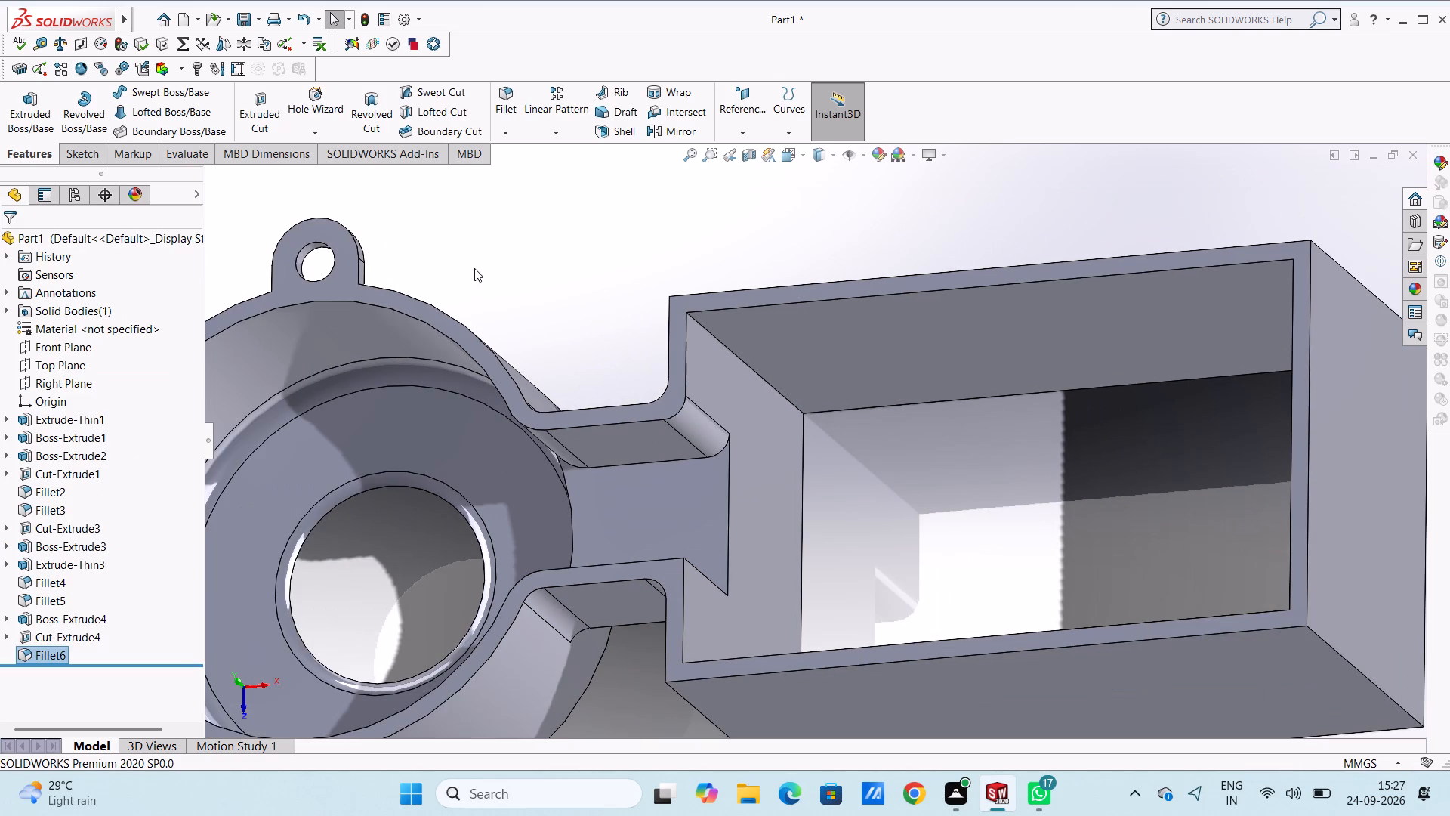
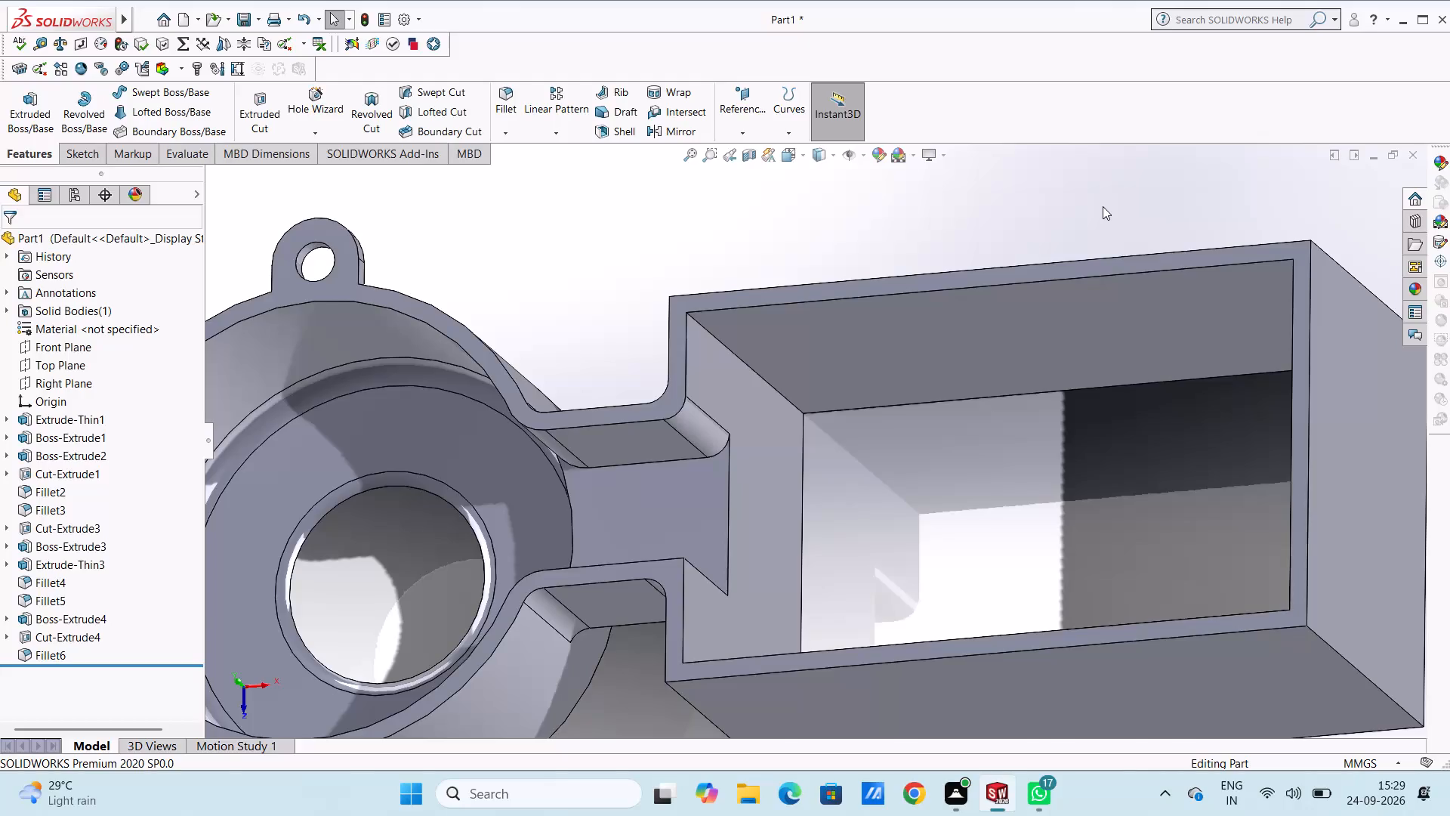
Sketch a corner rectangle on the box's bottom rim face, tracing the rim's outer outline from corner to opposite corner.
scroll(1103, 206, "up", 1)
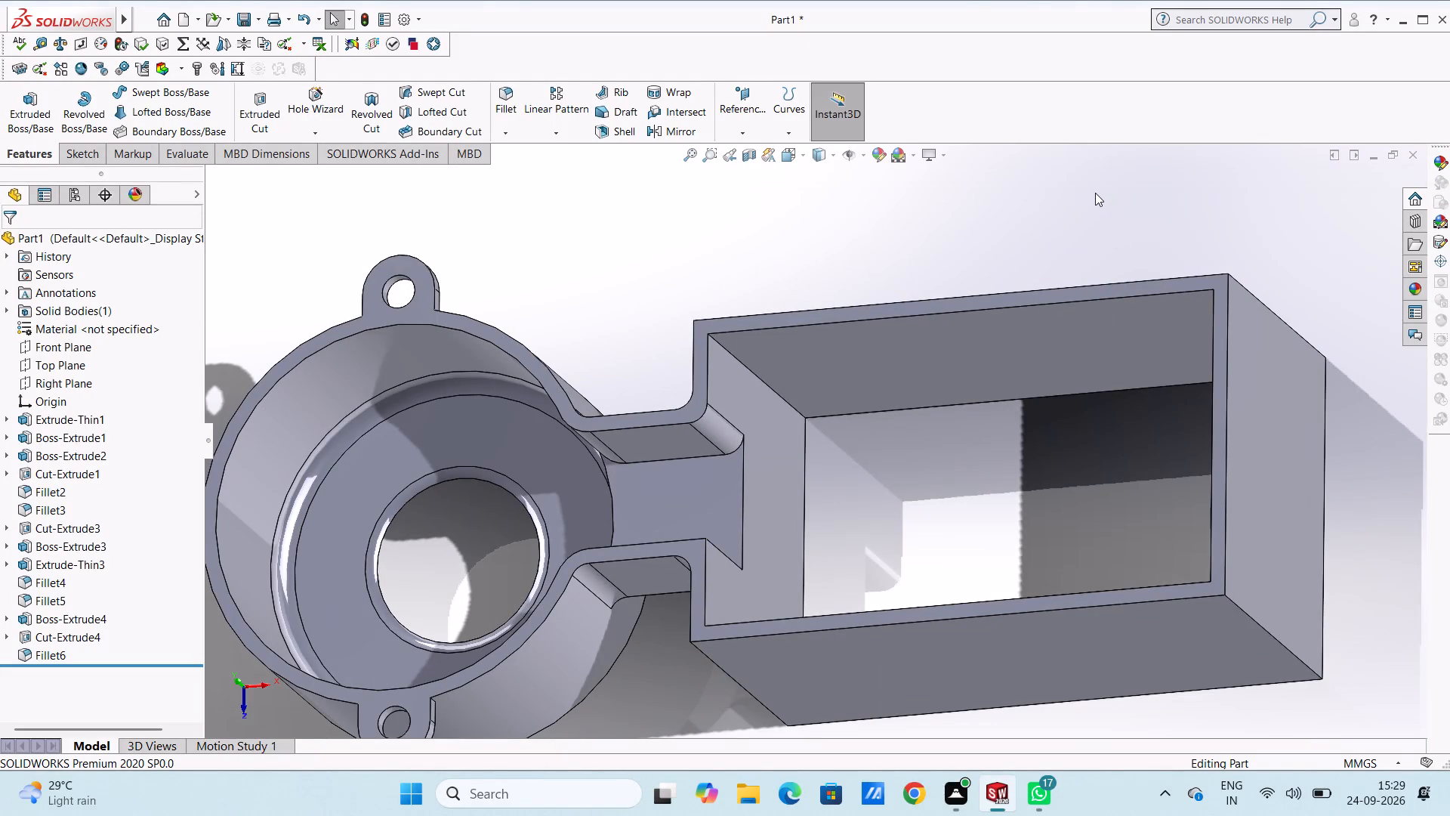
key("ctrl+6")
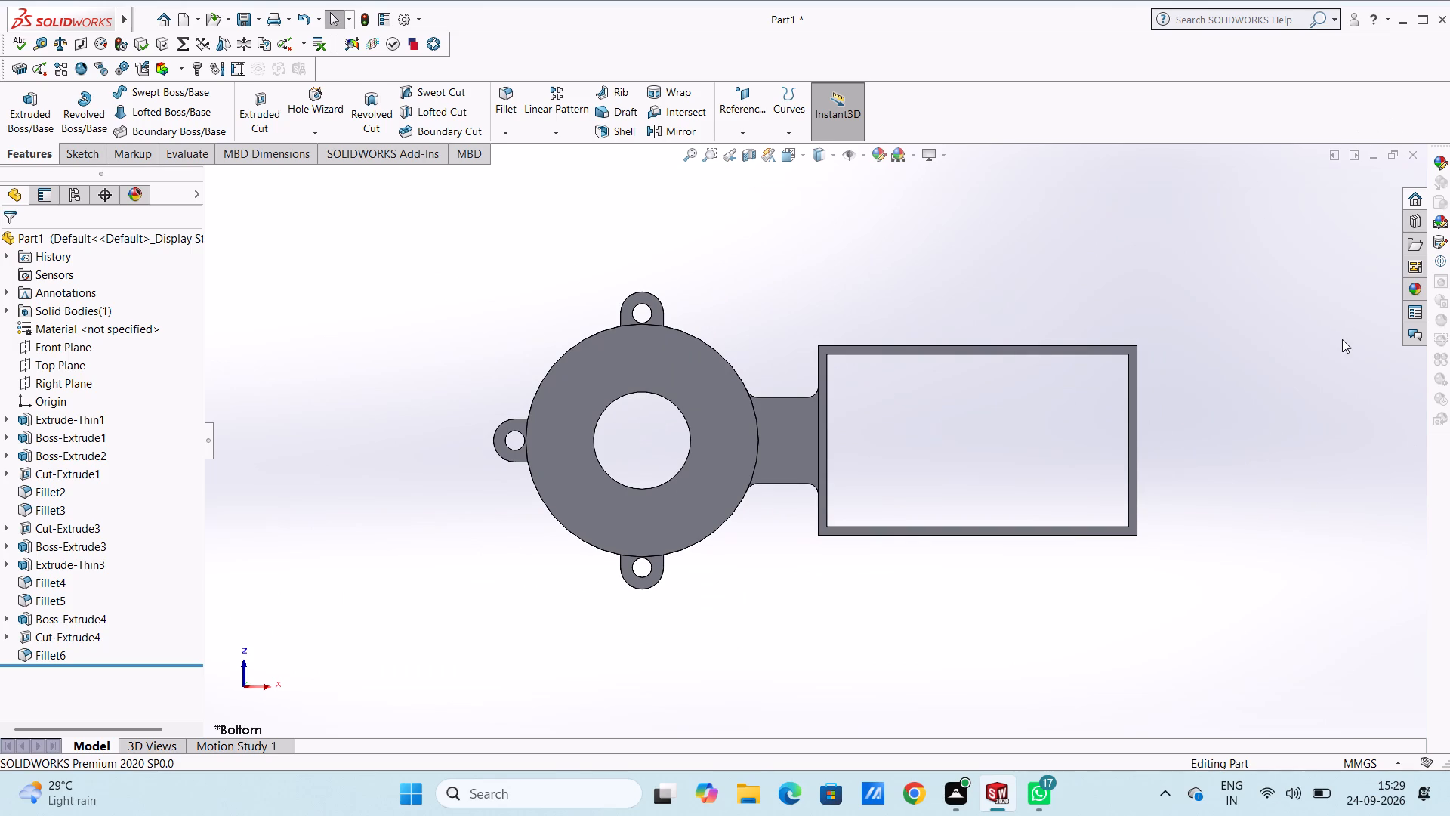
scroll(1332, 332, "down", 2)
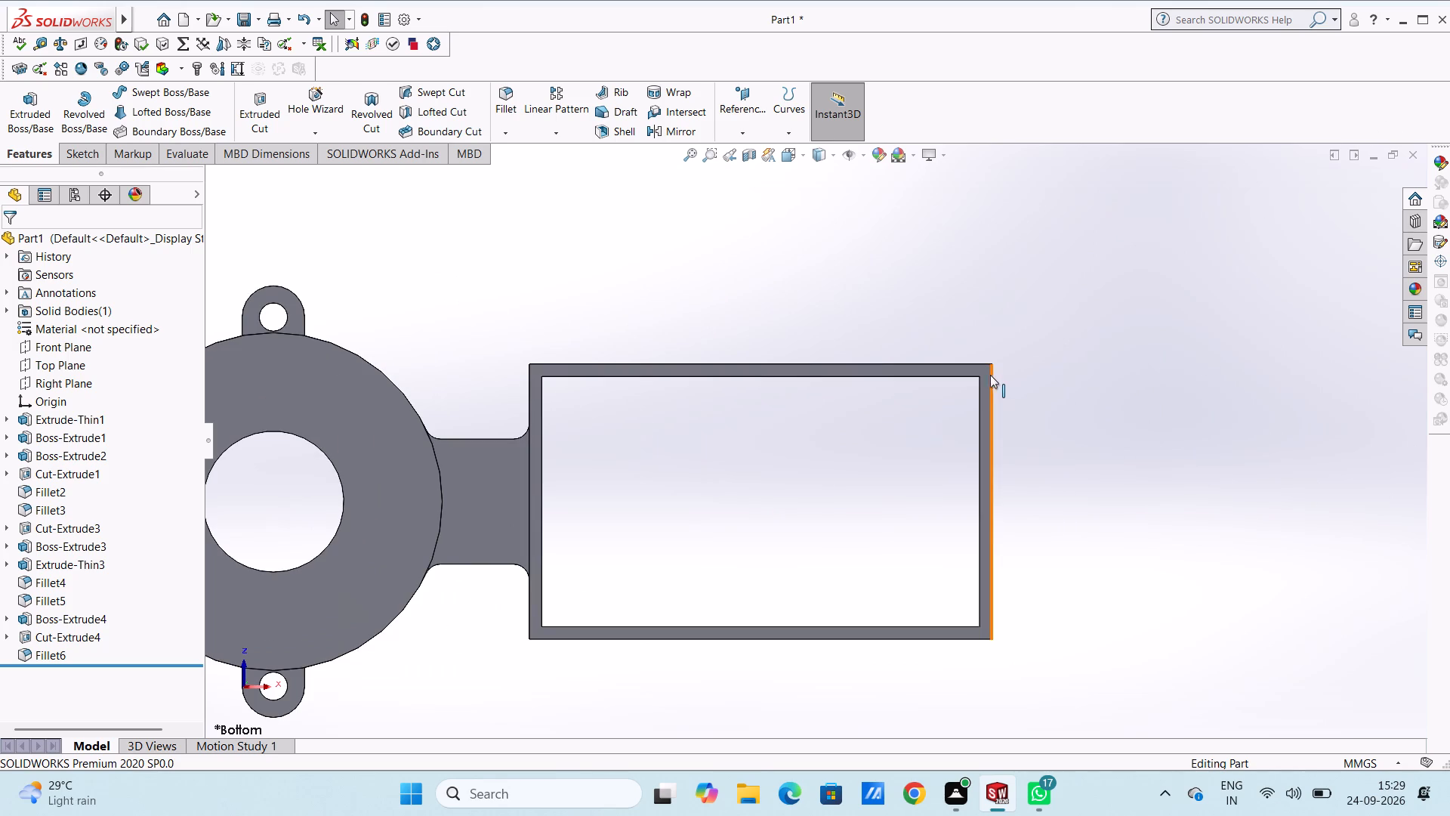
left_click(984, 369)
left_click(1051, 325)
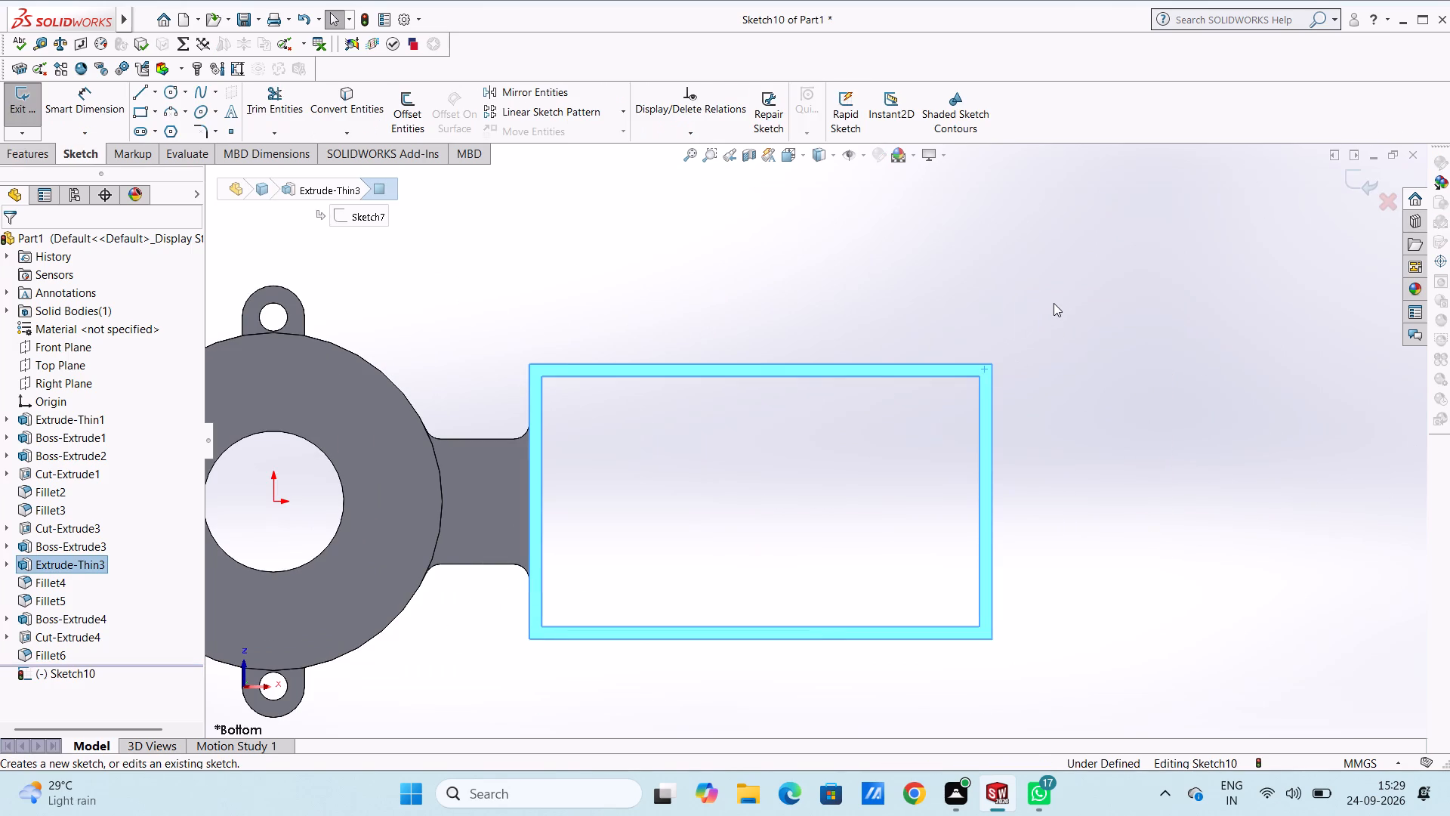
left_click(1054, 300)
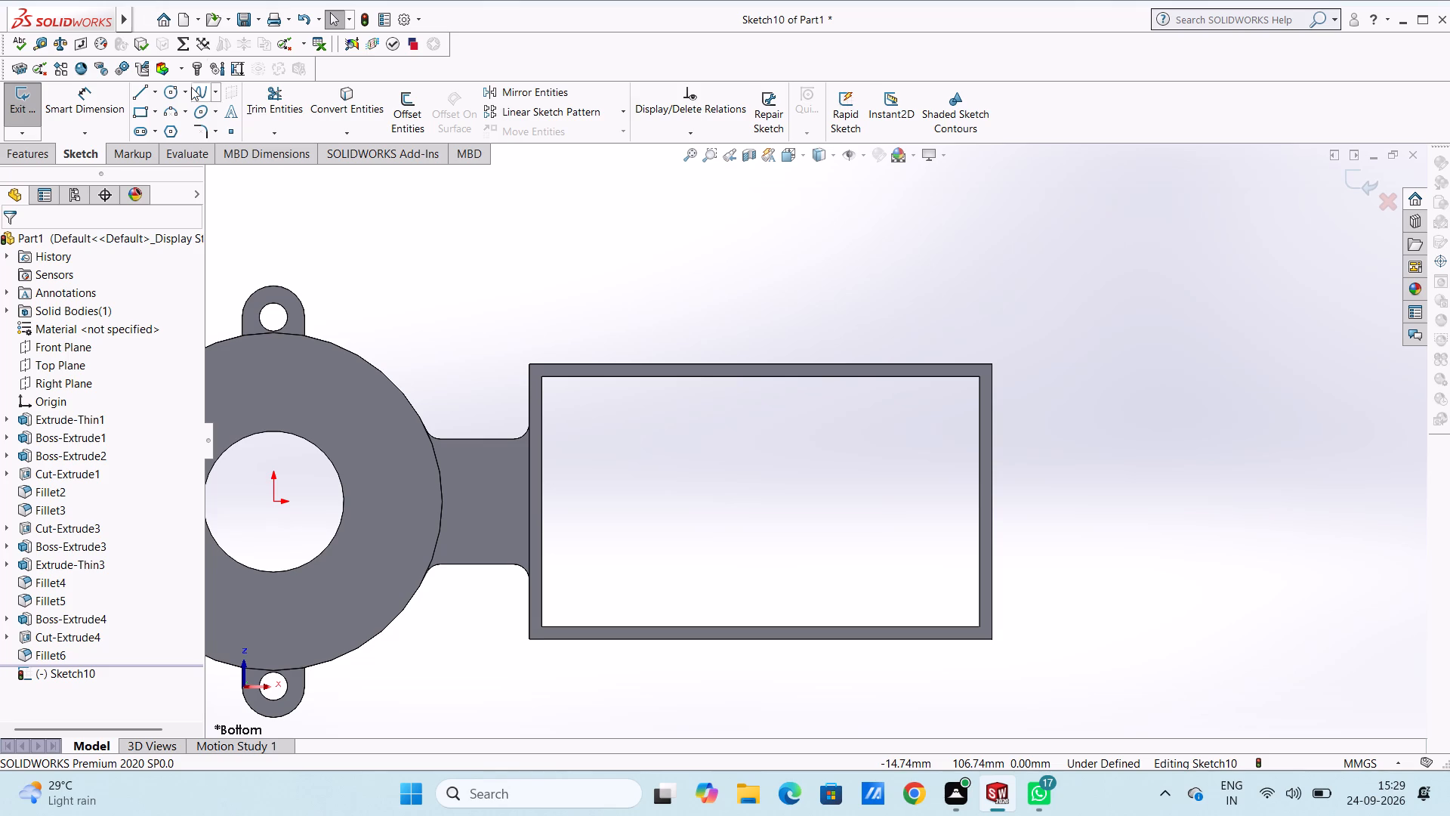
left_click(142, 110)
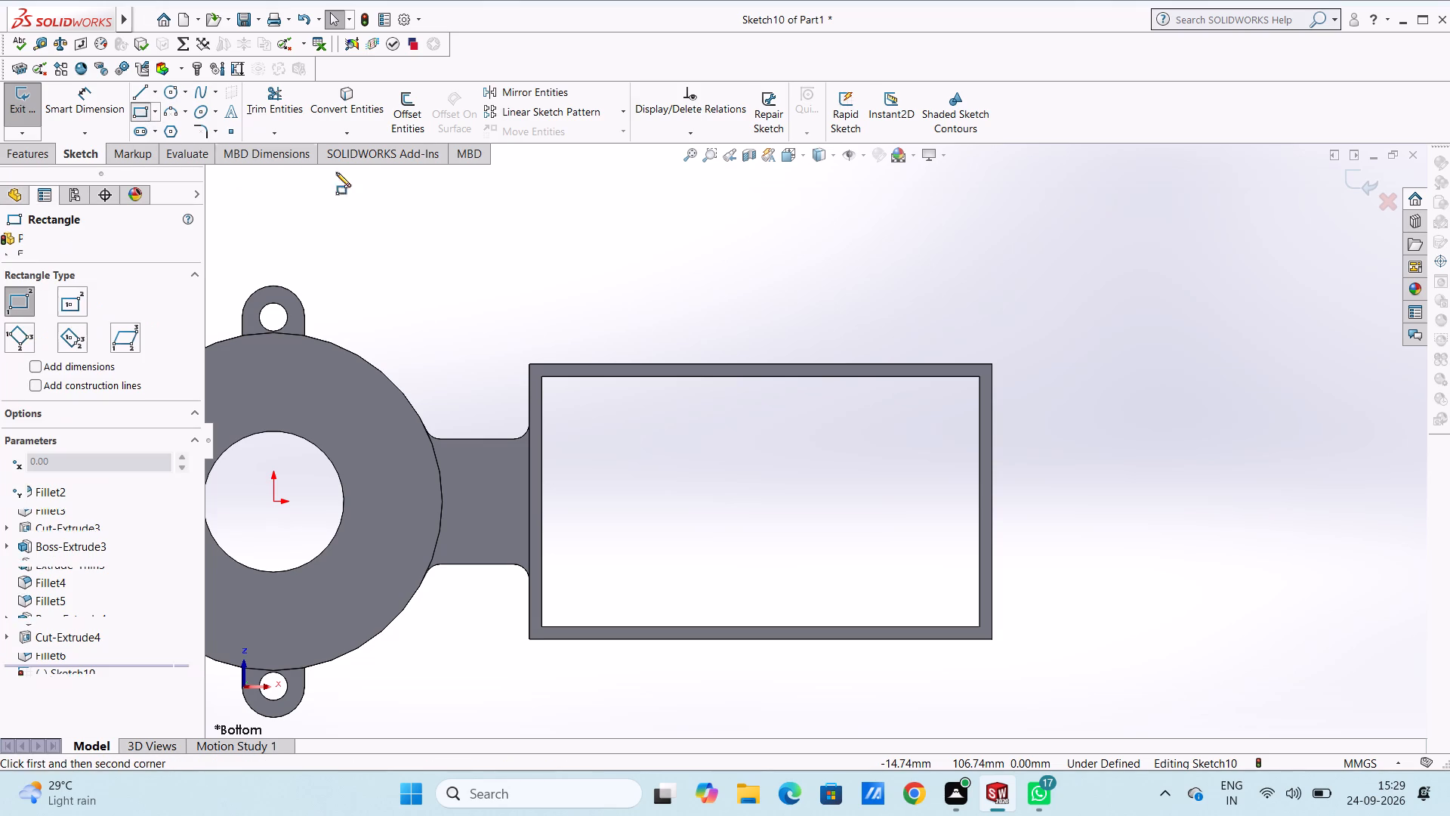
left_click(529, 365)
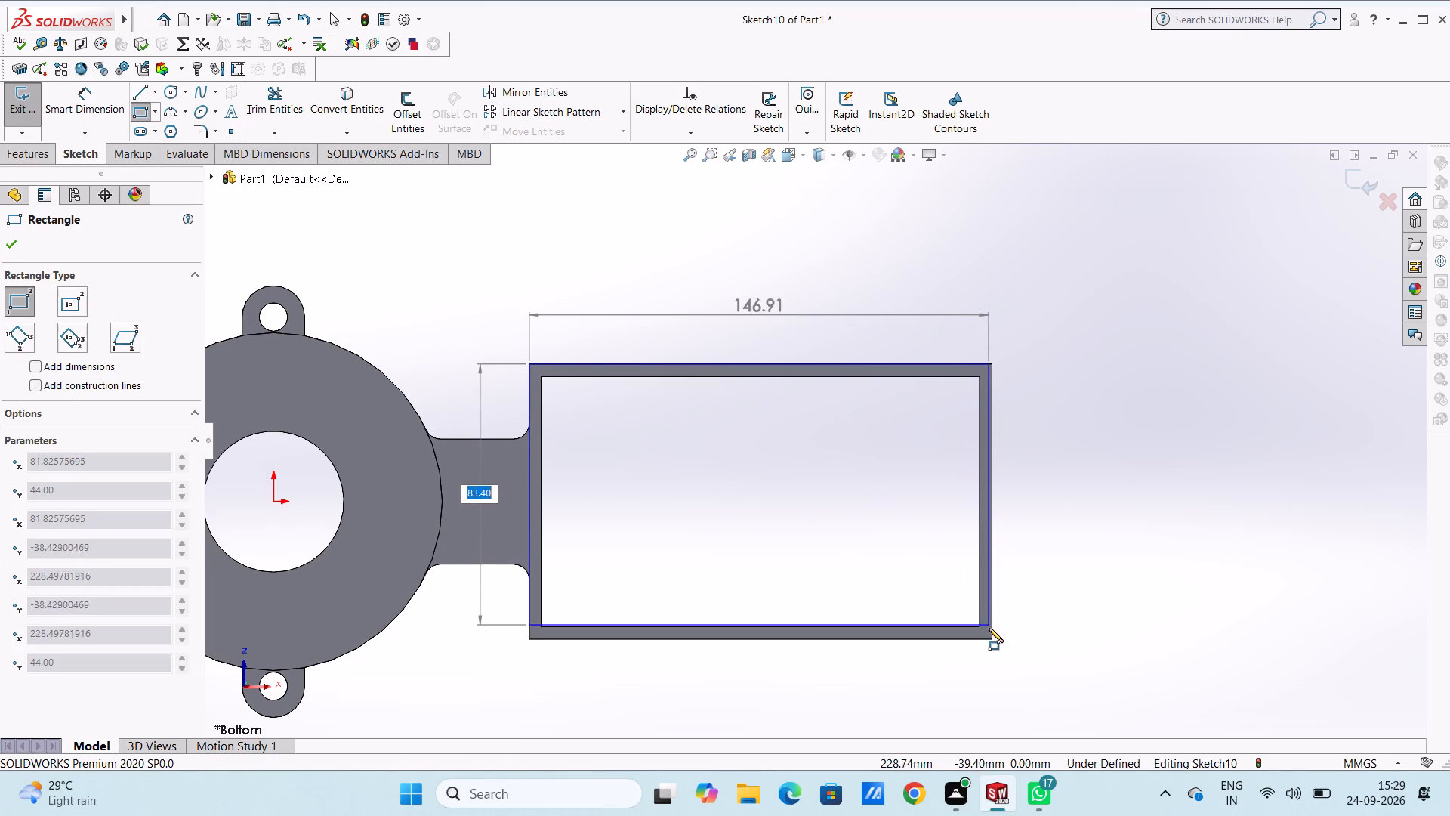
left_click(992, 639)
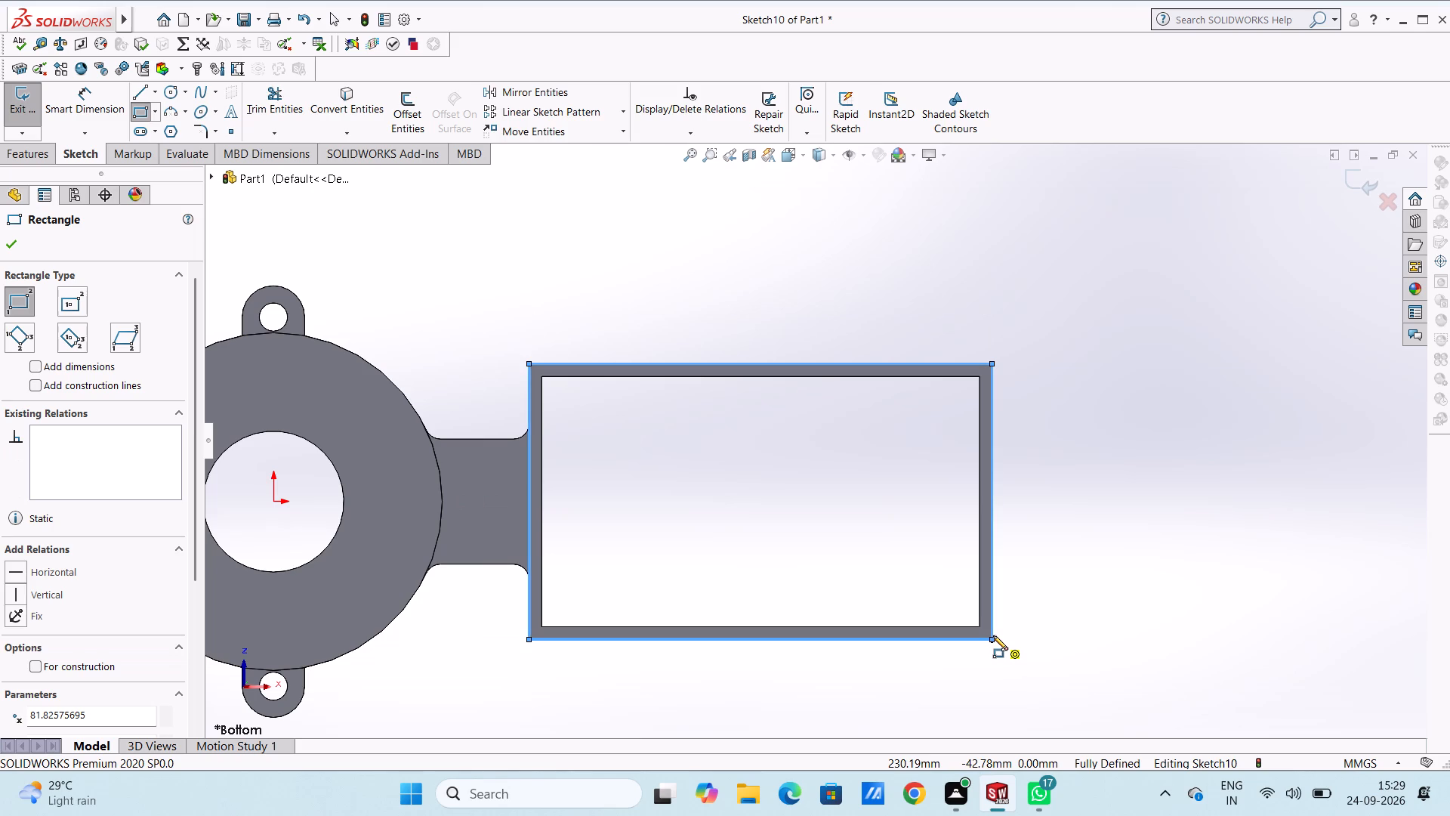
key("Escape")
key("Escape")
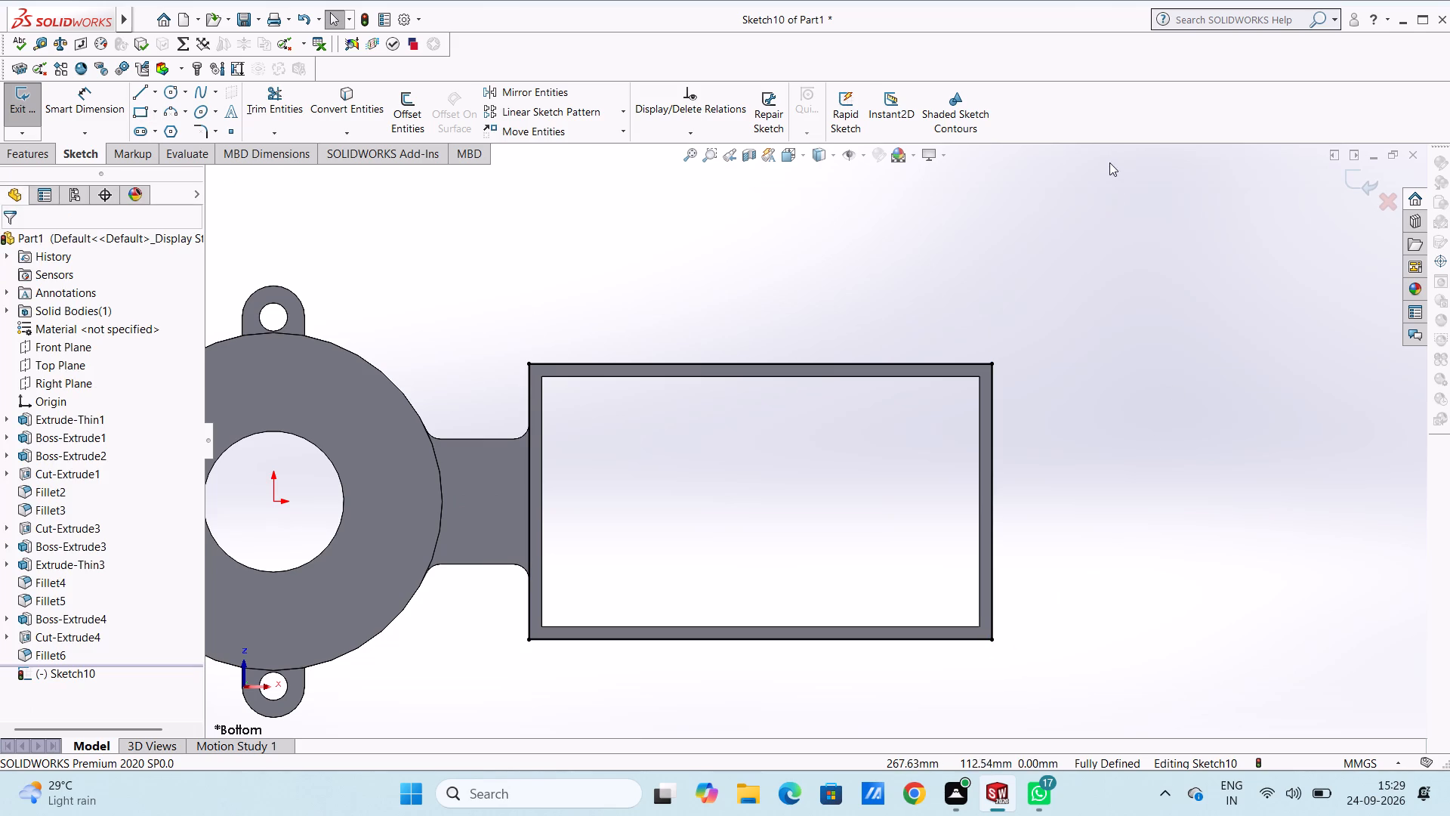
Extrude the rectangle 2 mm outward from the box's underside, merged with the body, to close the box with a floor.
scroll(1112, 210, "up", 1)
middle_click_drag(1136, 212, 1087, 293)
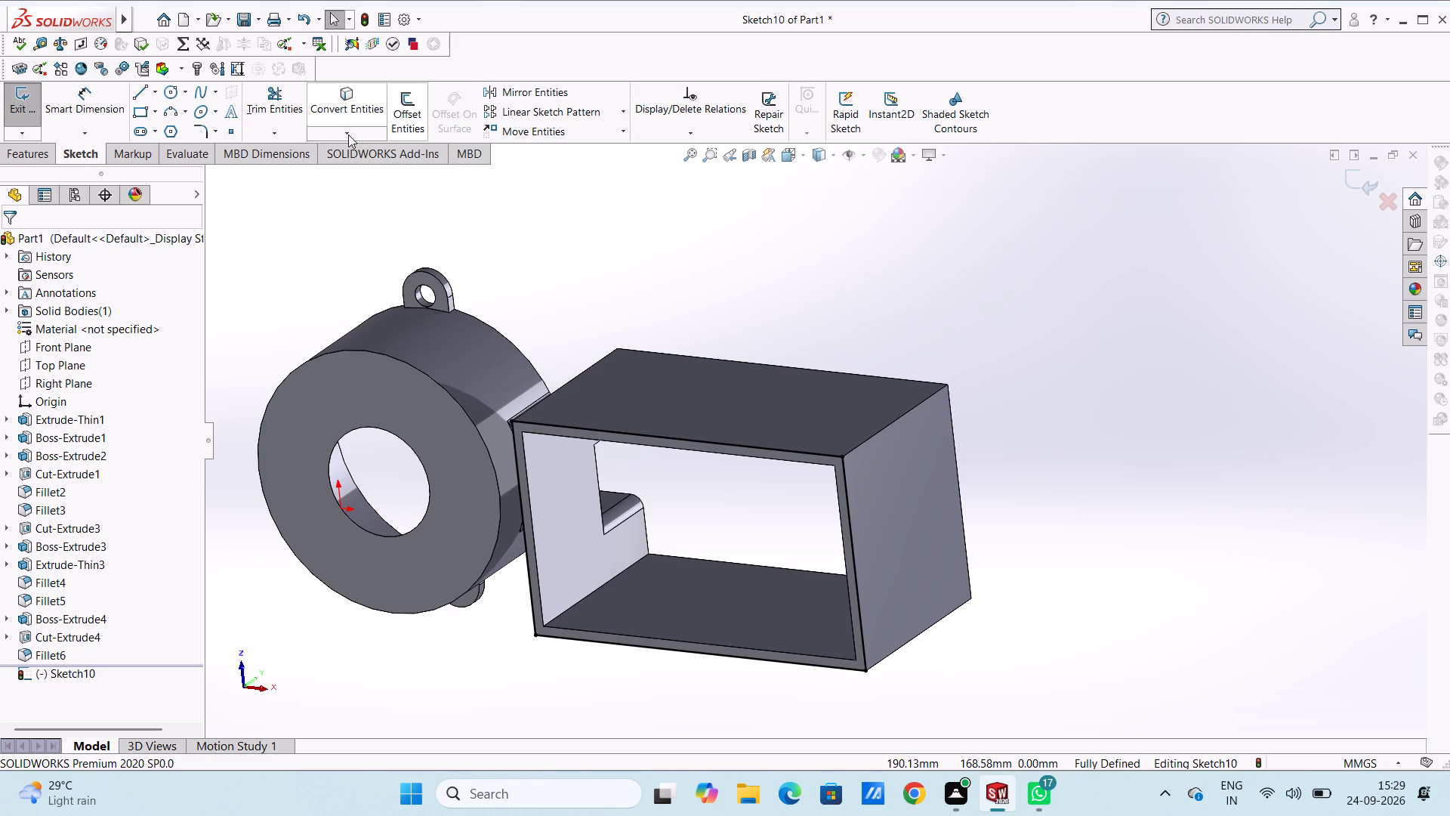
left_click(49, 156)
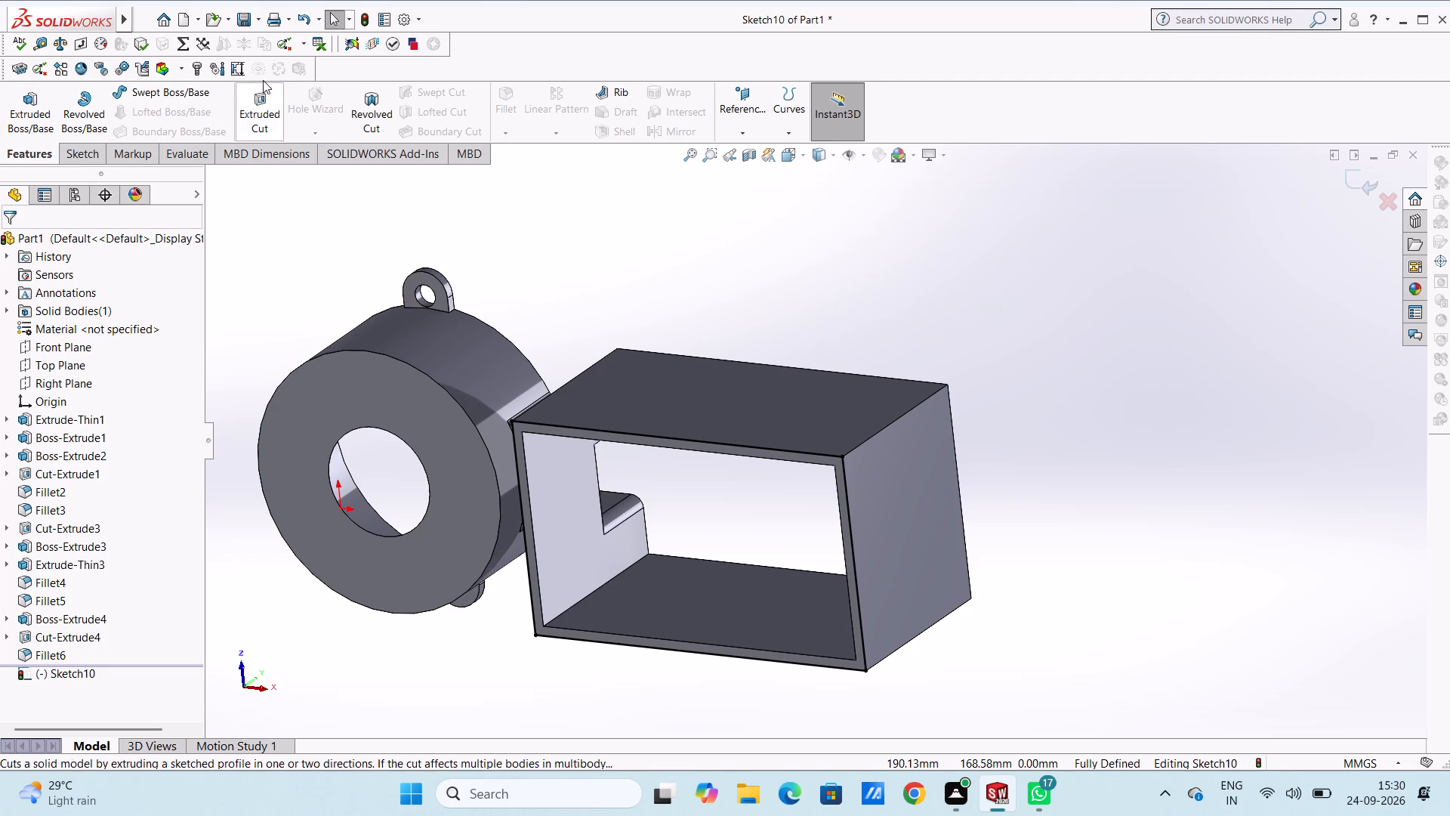
left_click(28, 100)
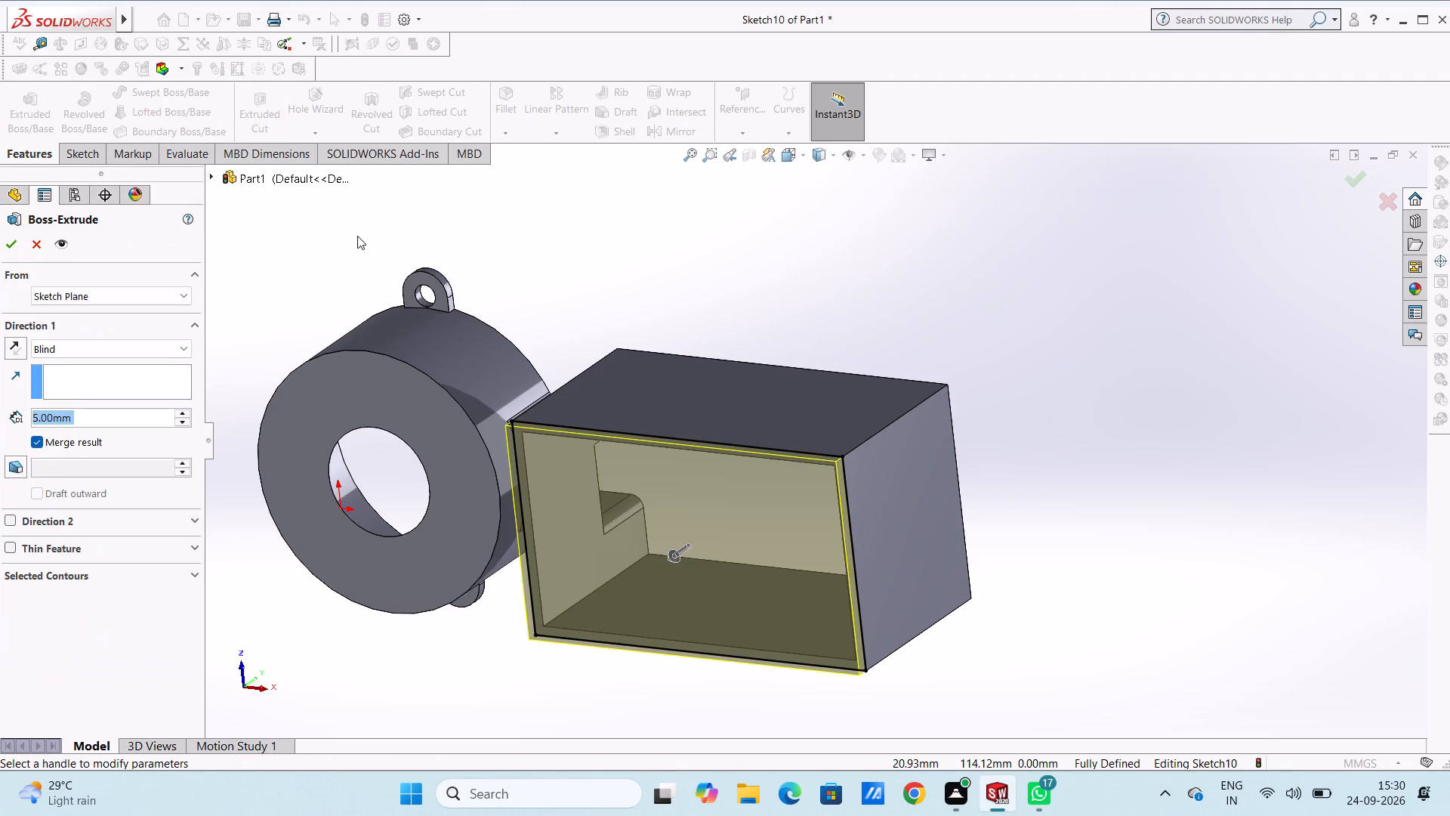
scroll(861, 371, "up", 2)
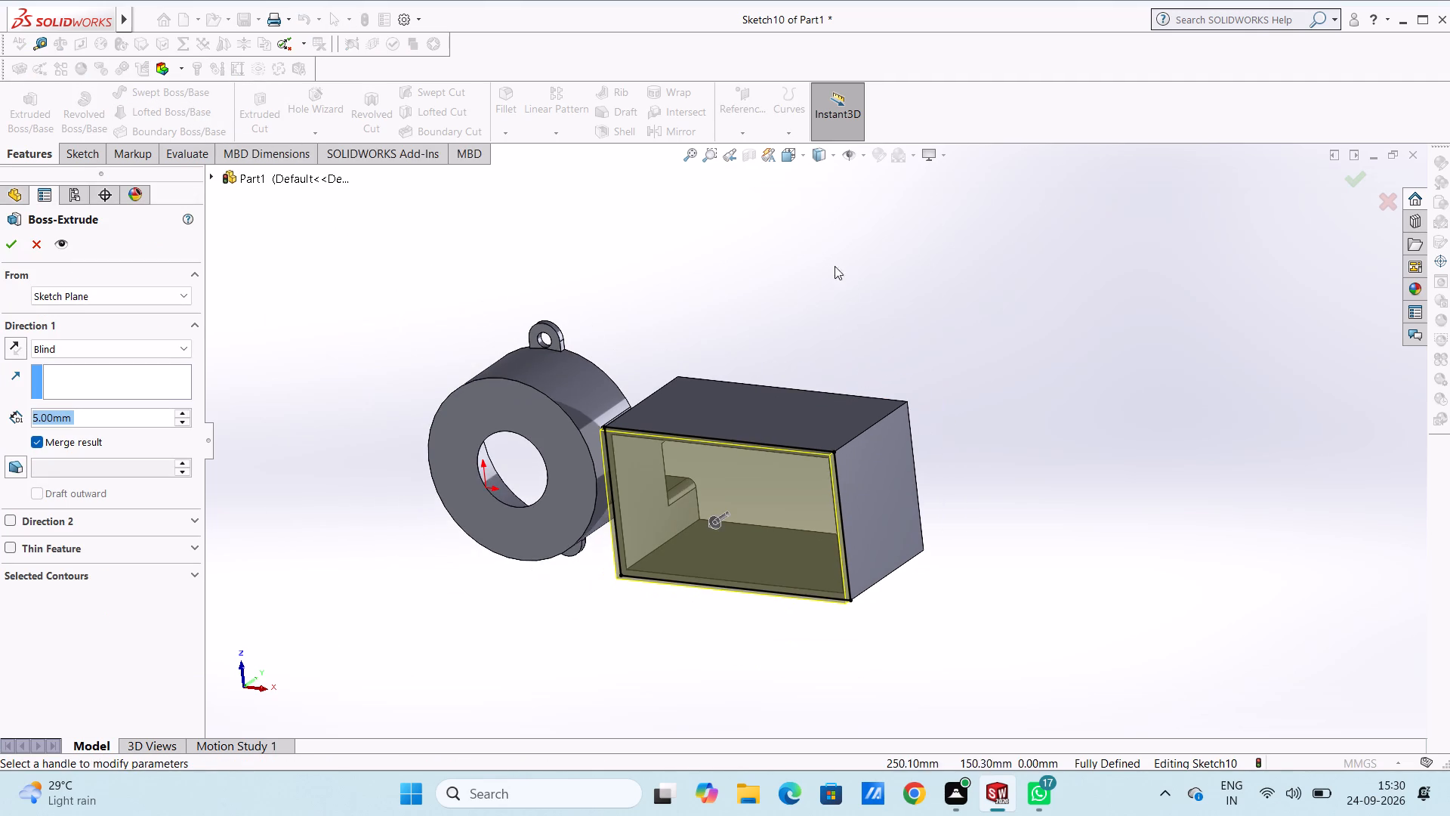
scroll(793, 252, "down", 1)
middle_click_drag(793, 252, 751, 323)
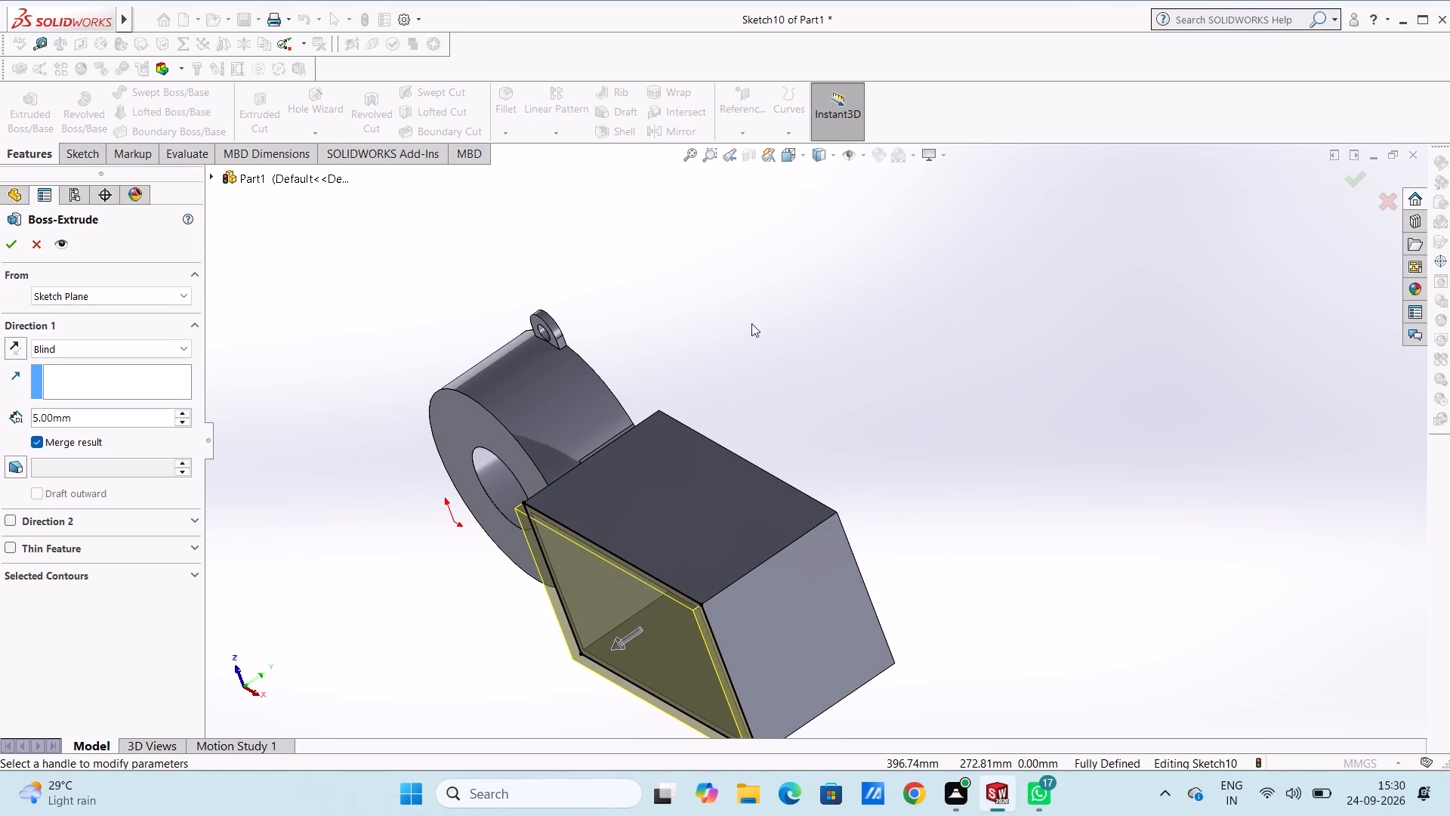
double_click(131, 413)
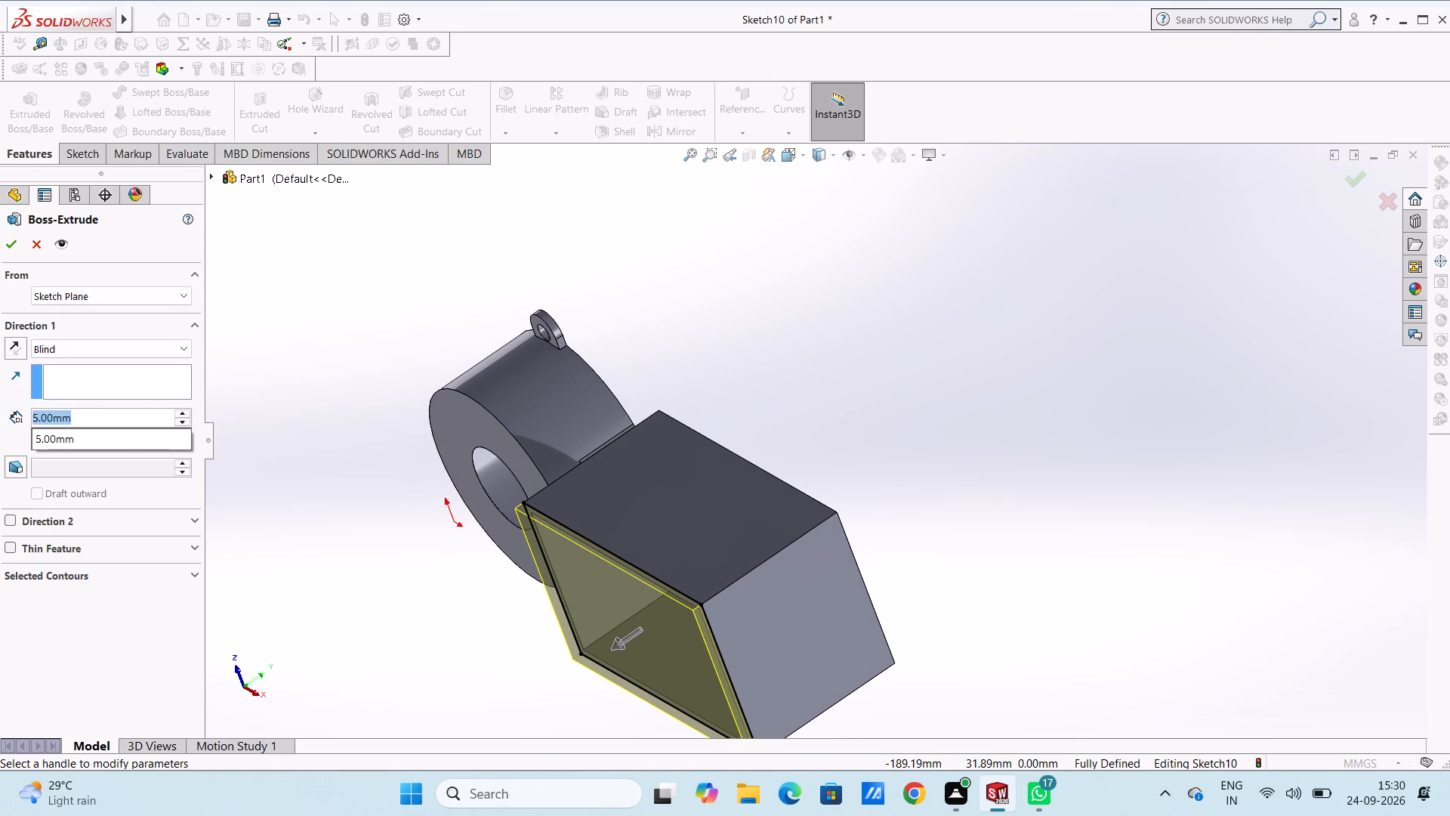
key("2")
key("Return")
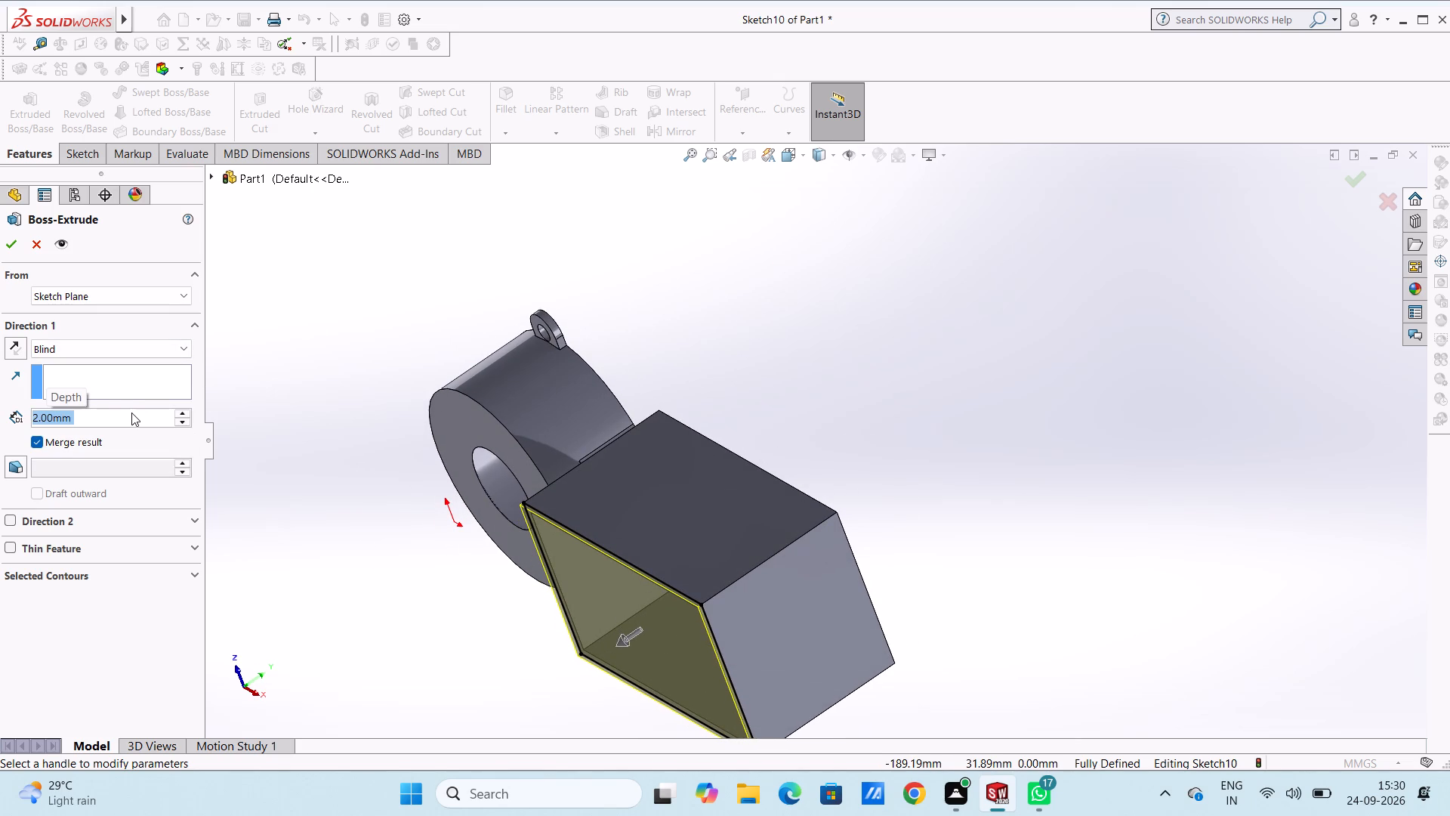
left_click(10, 246)
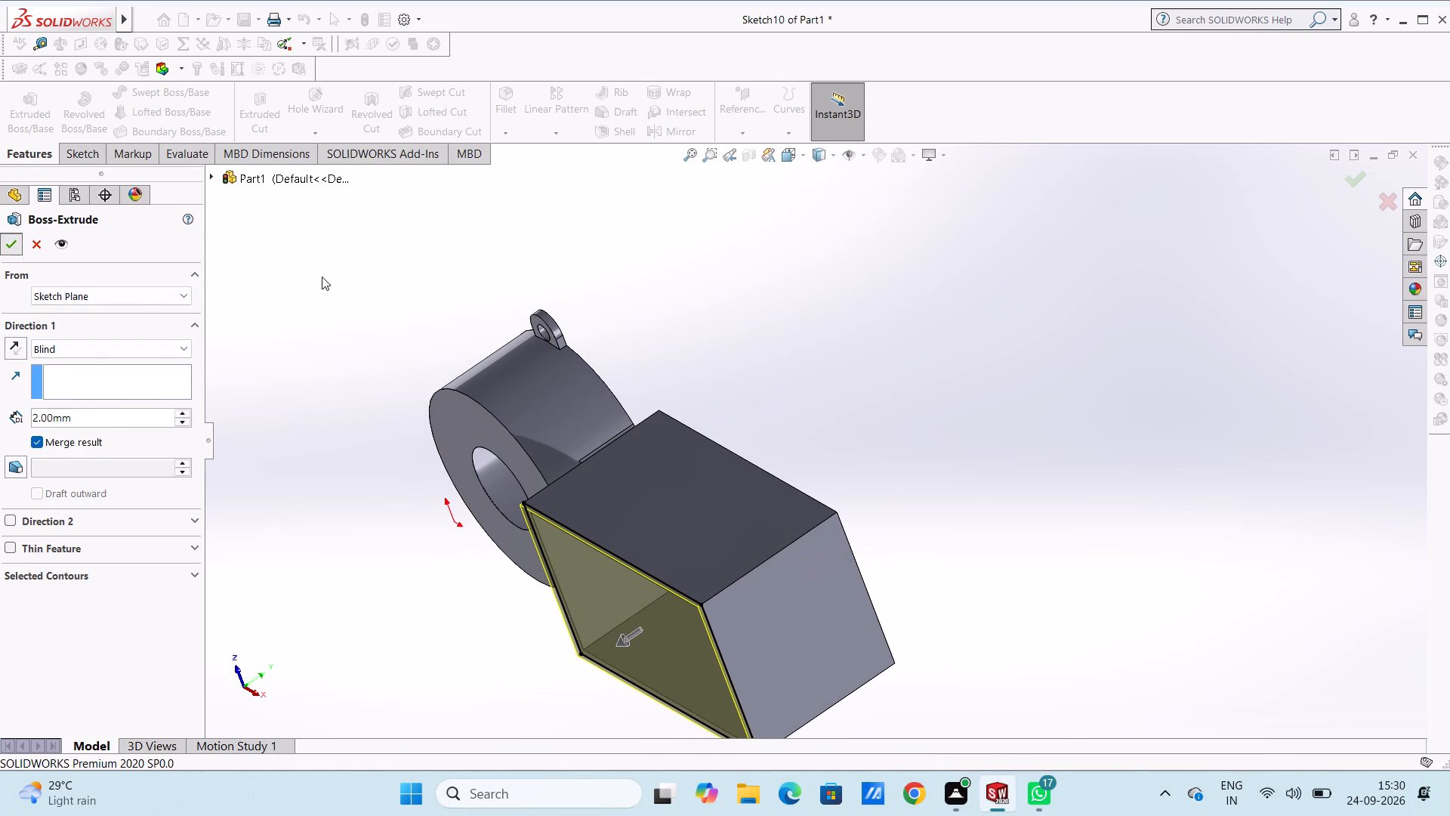
left_click(359, 269)
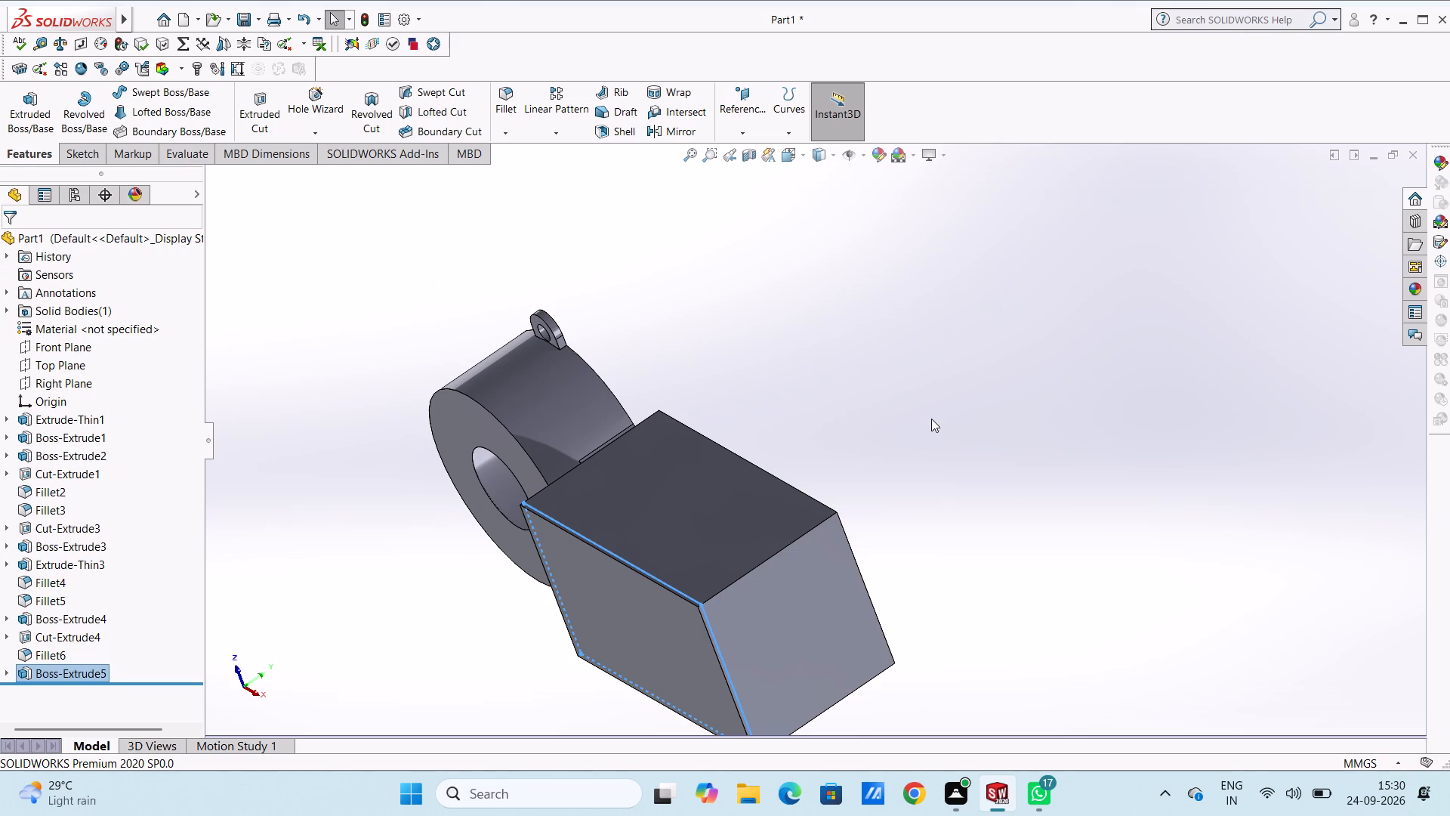
Fillet the vertical edge where the channel's front side wall meets the box's inner wall with a 5 mm radius.
key("ctrl+5")
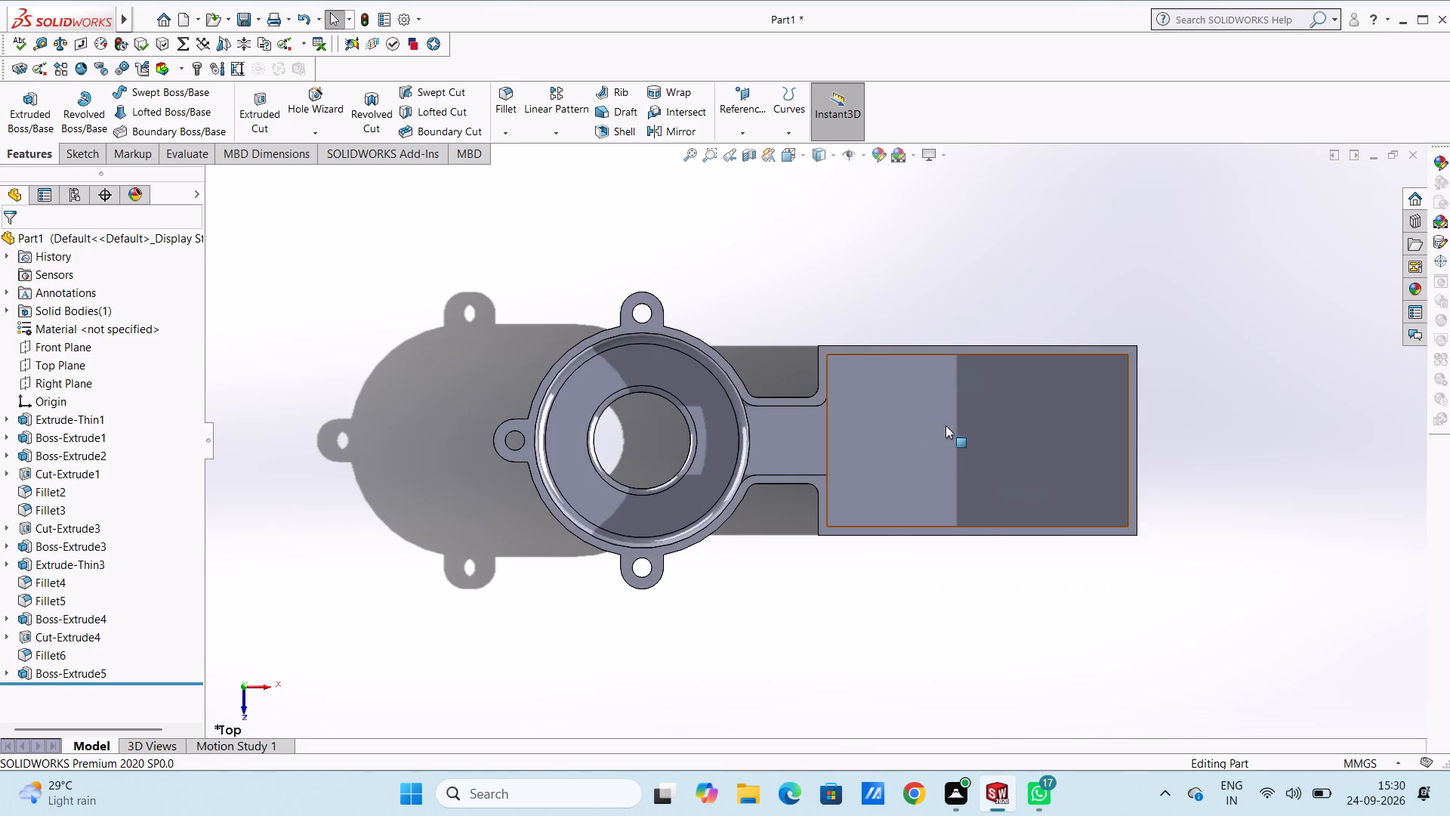
middle_click_drag(750, 604, 719, 552)
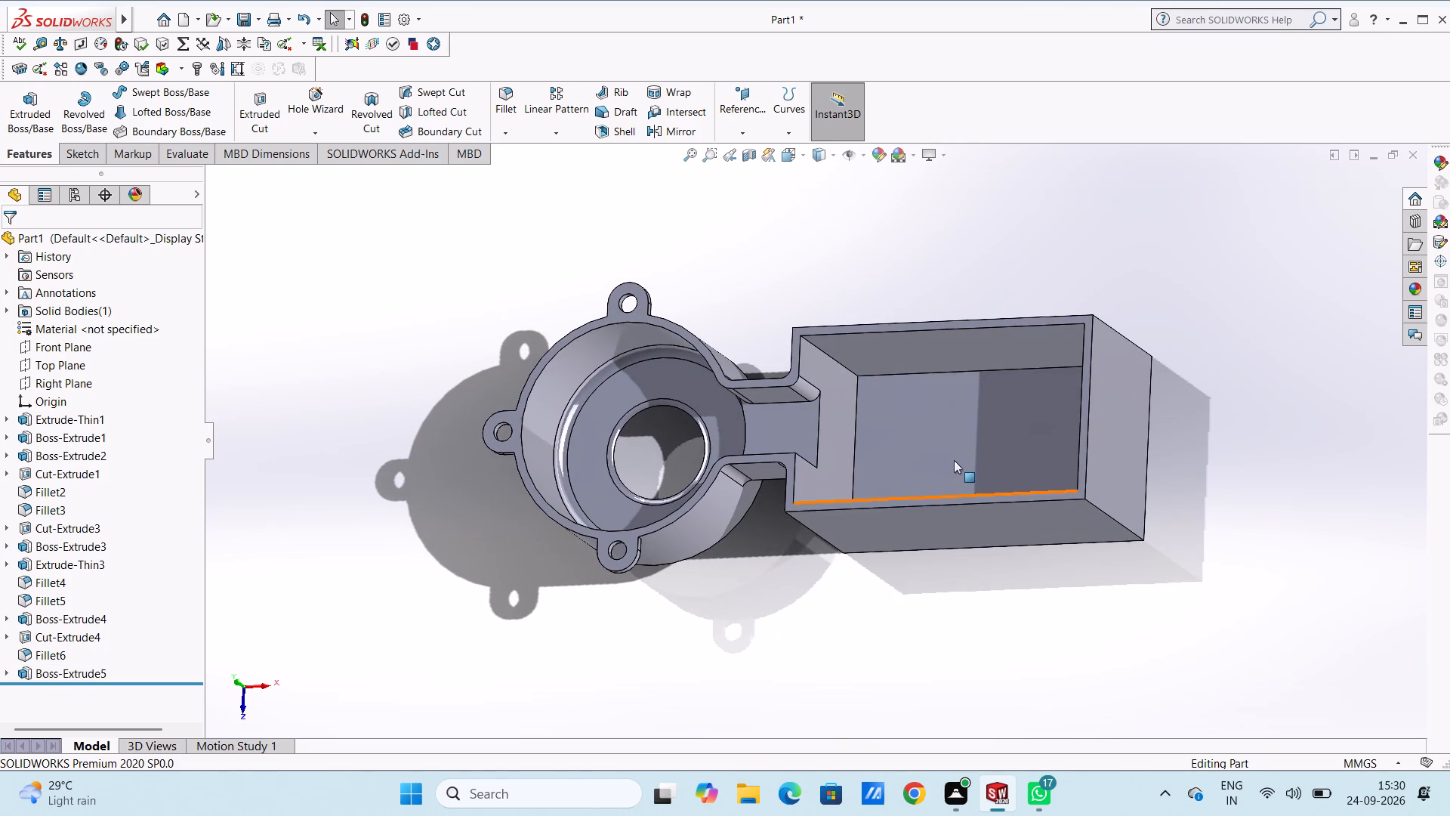
middle_click_drag(933, 459, 911, 488)
scroll(911, 489, "down", 1)
scroll(850, 490, "down", 3)
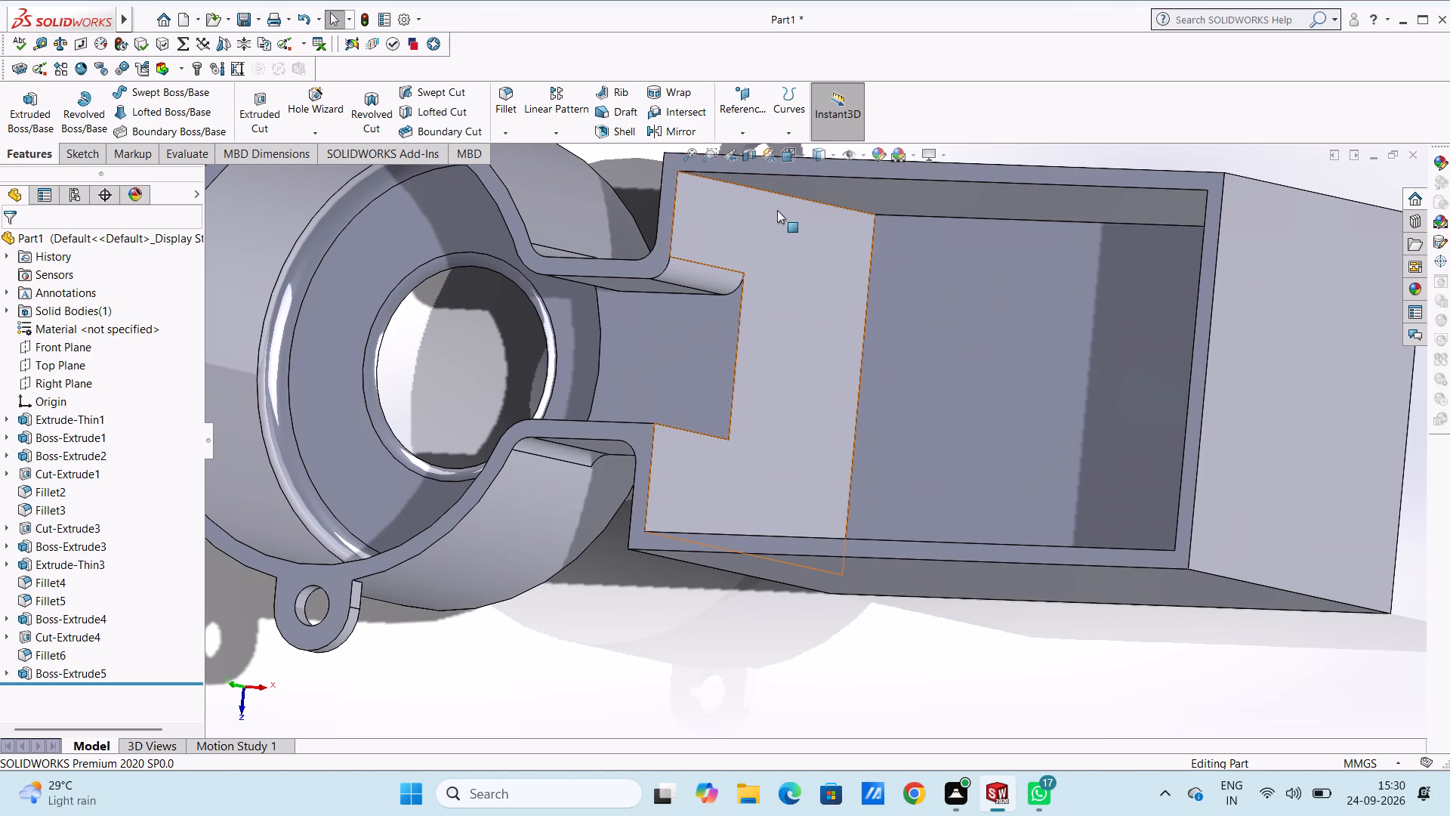
middle_click_drag(730, 352, 729, 400)
scroll(730, 360, "down", 1)
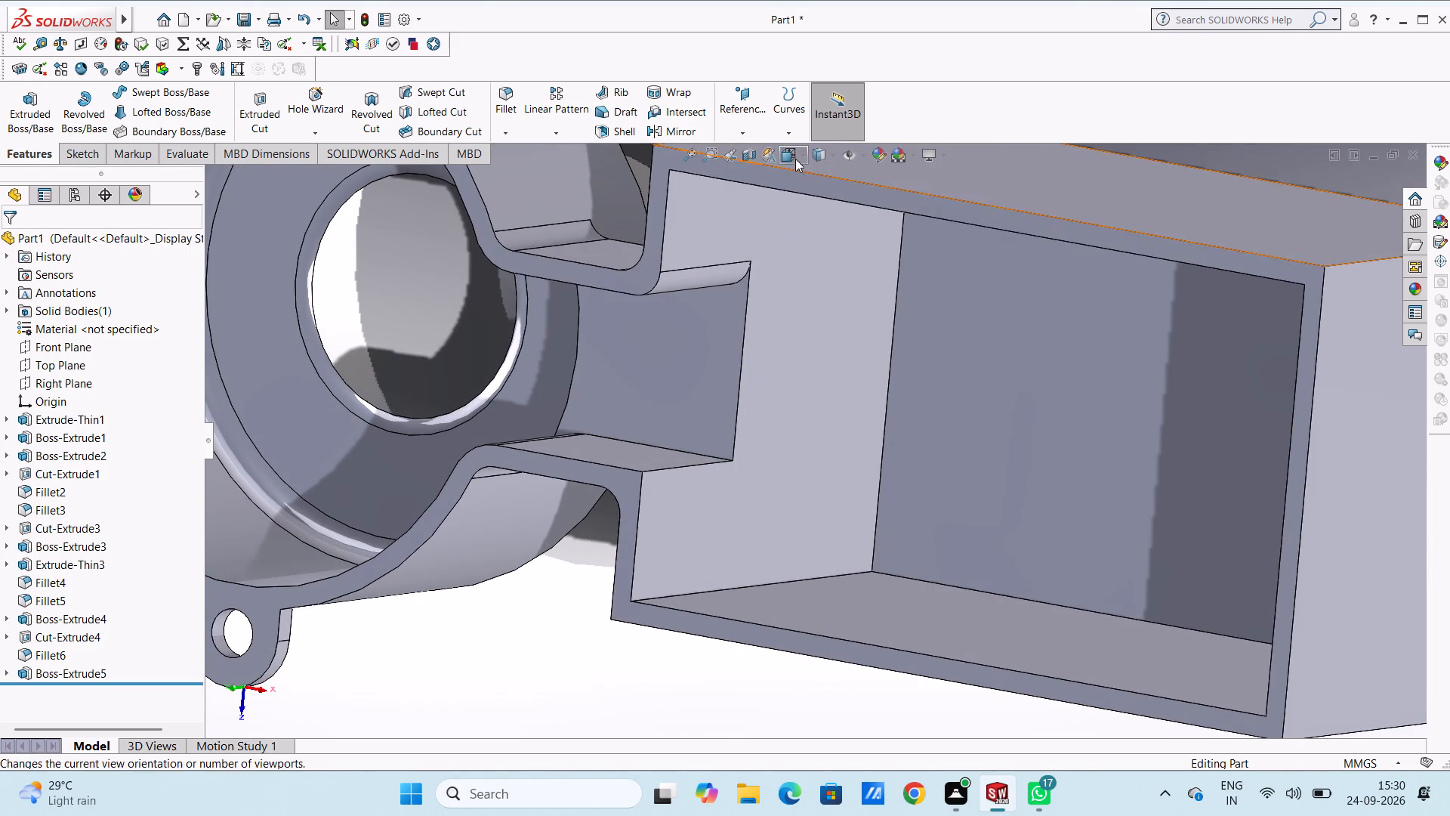
left_click(515, 100)
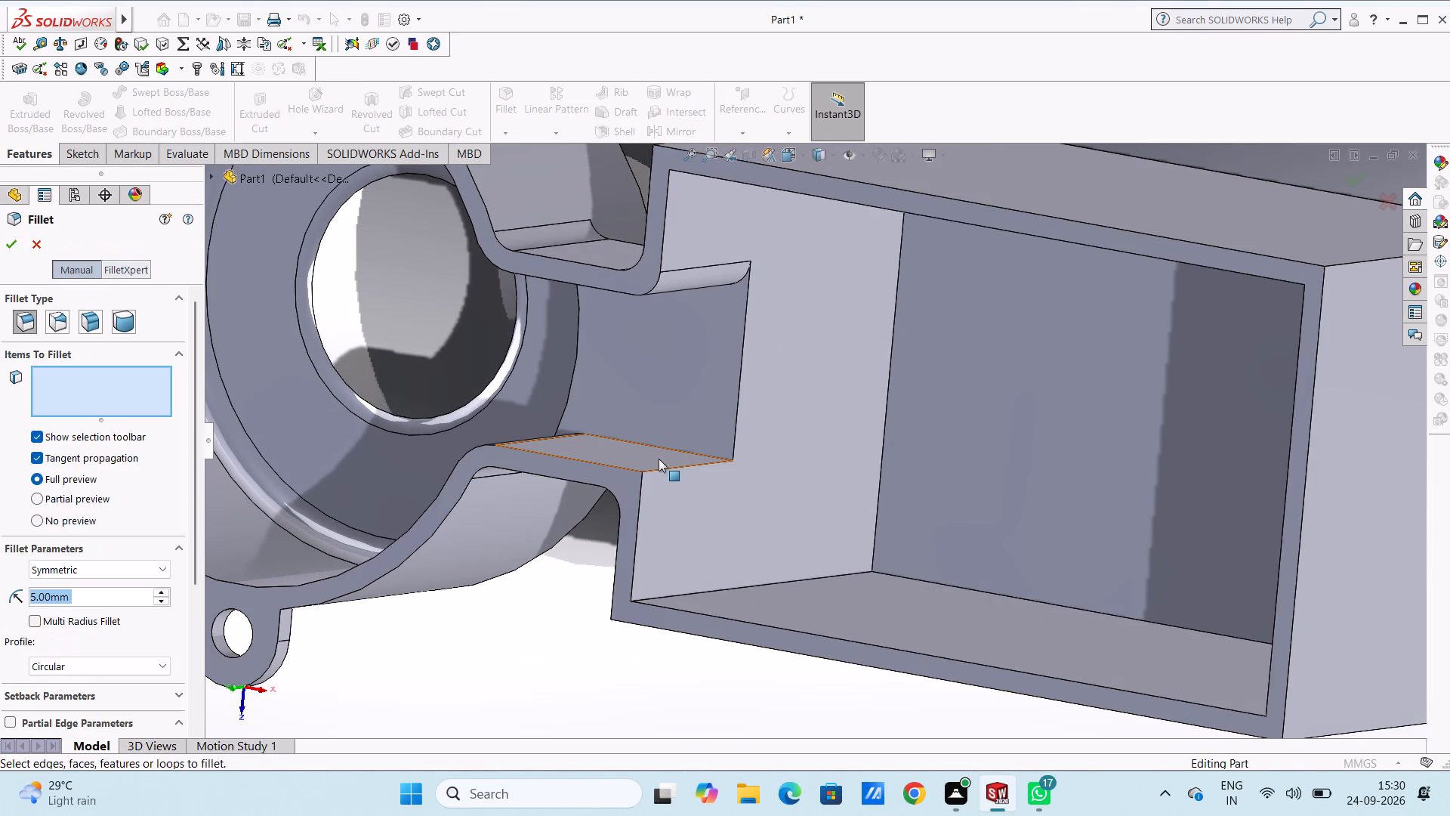
left_click(679, 468)
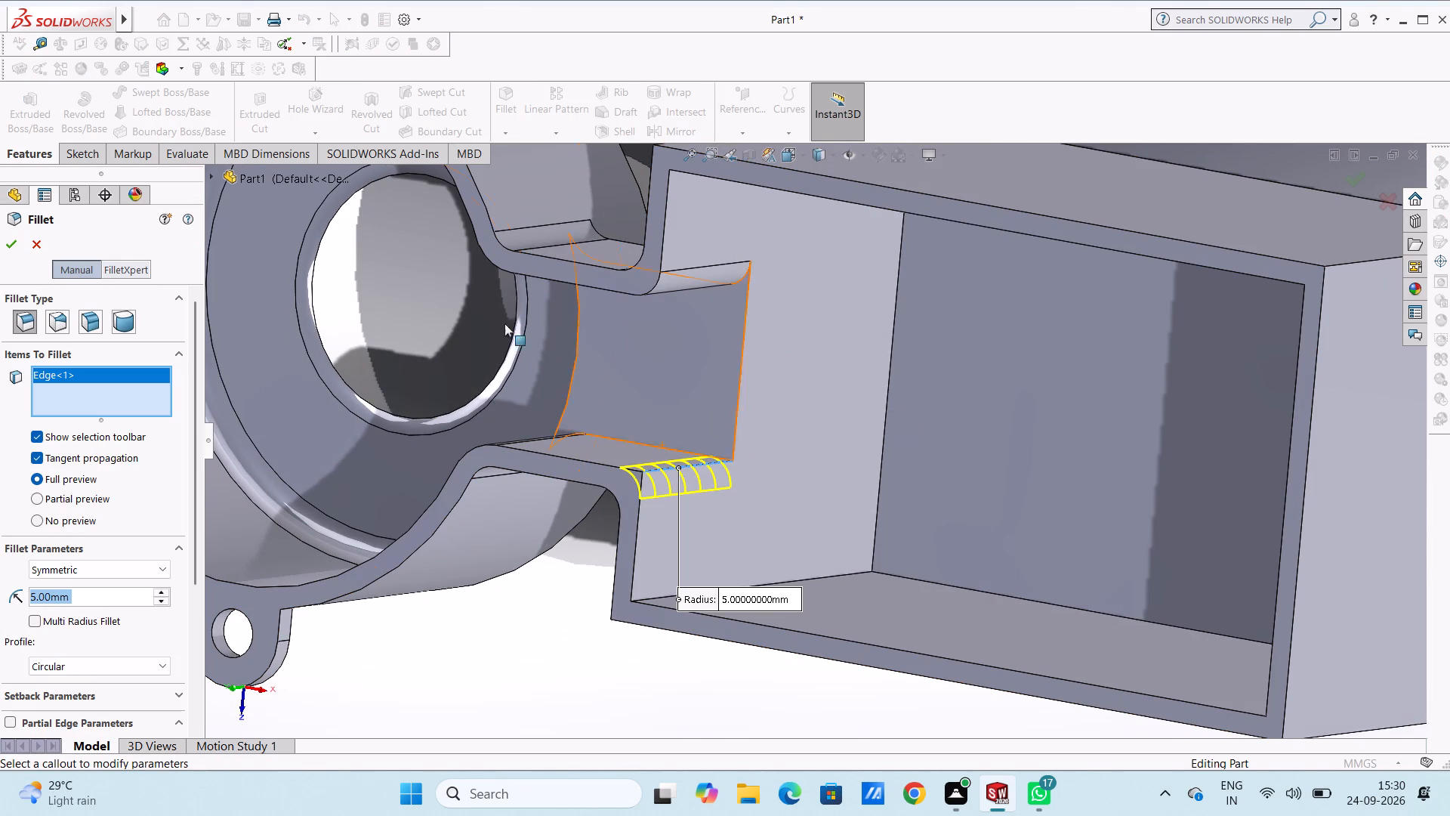
left_click(16, 244)
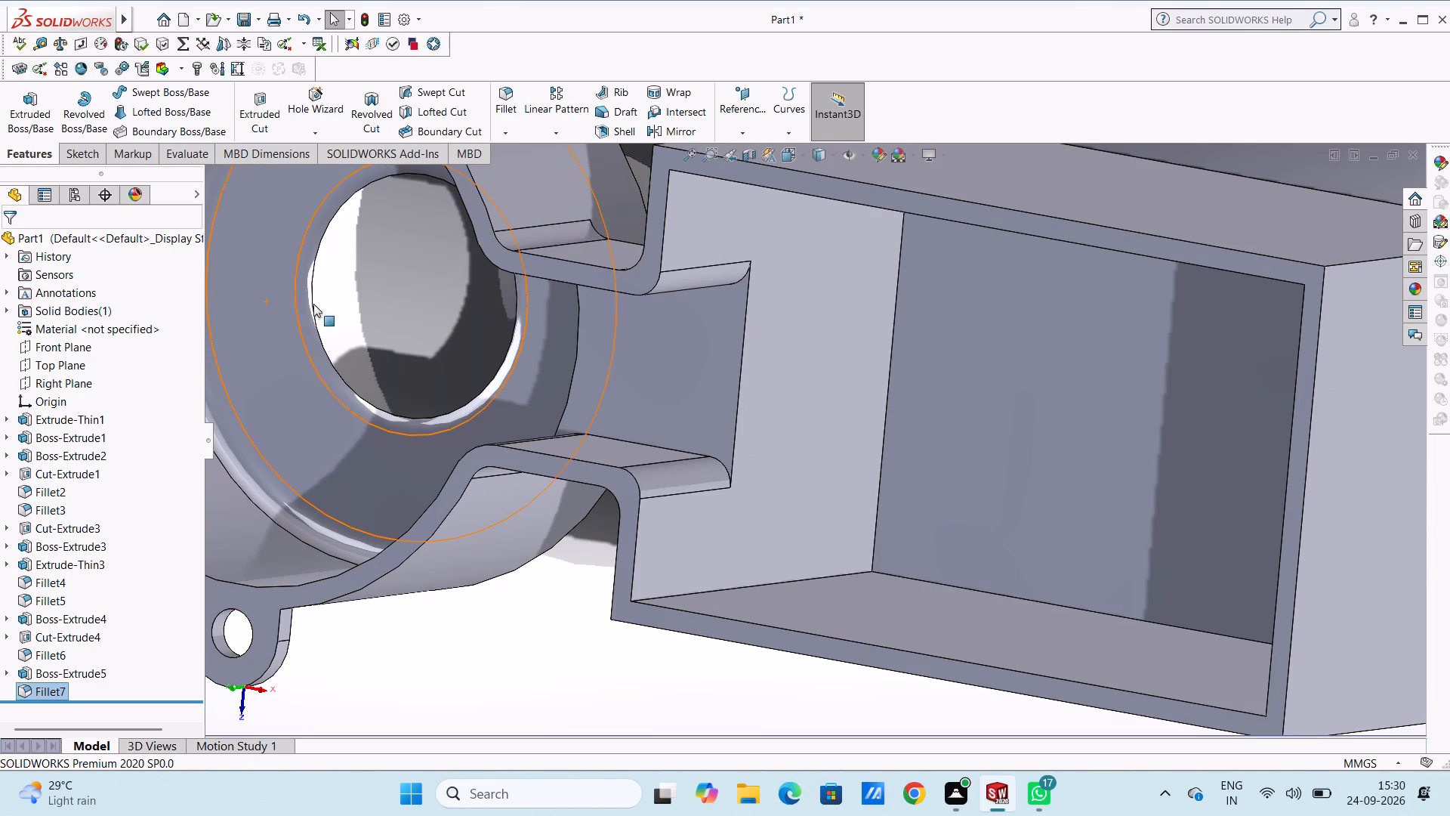
left_click(352, 305)
Fillet the four outer vertical corner edges of the rectangular box with a 5 mm radius in one feature.
scroll(461, 304, "up", 4)
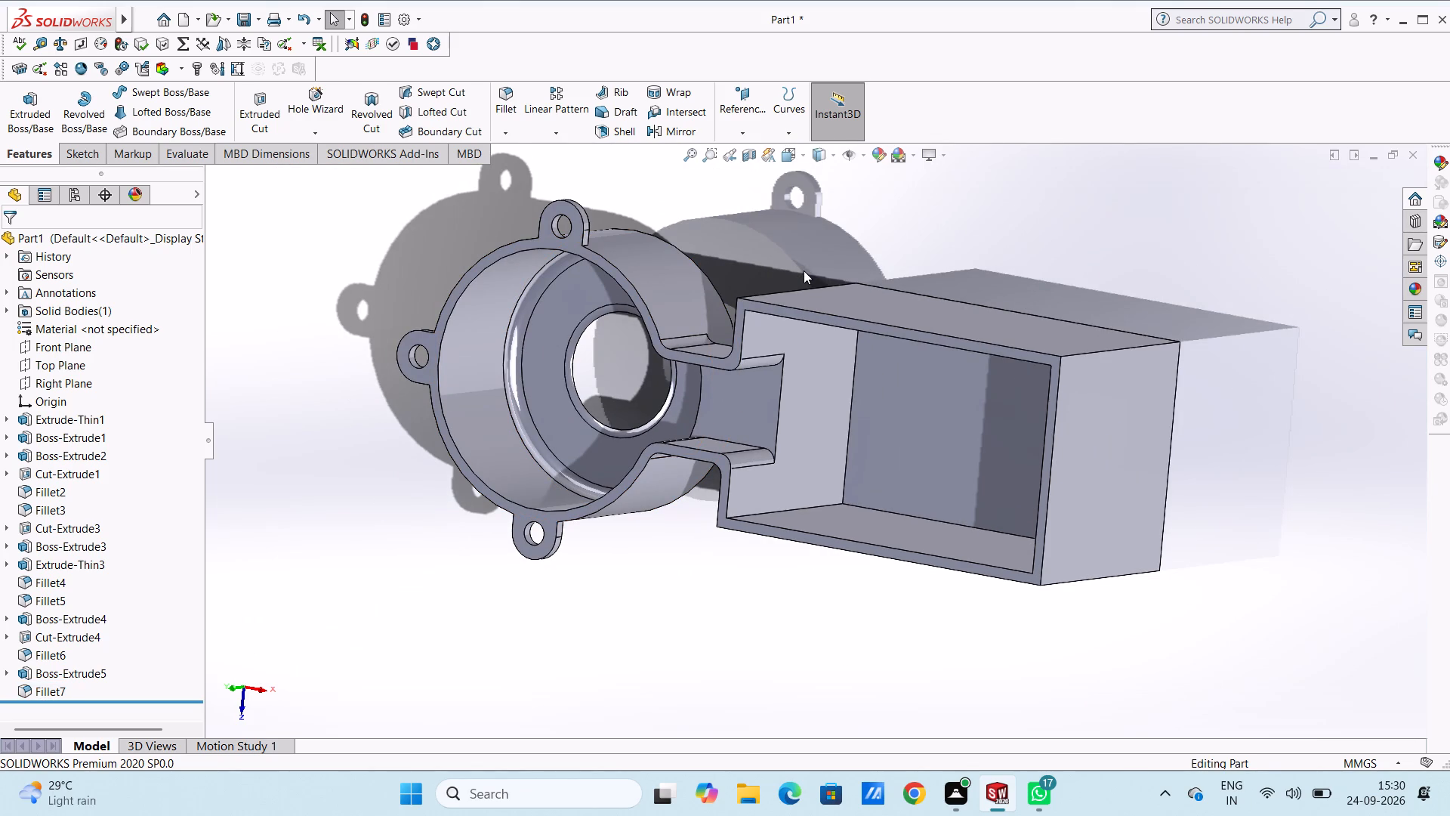
scroll(1191, 363, "down", 3)
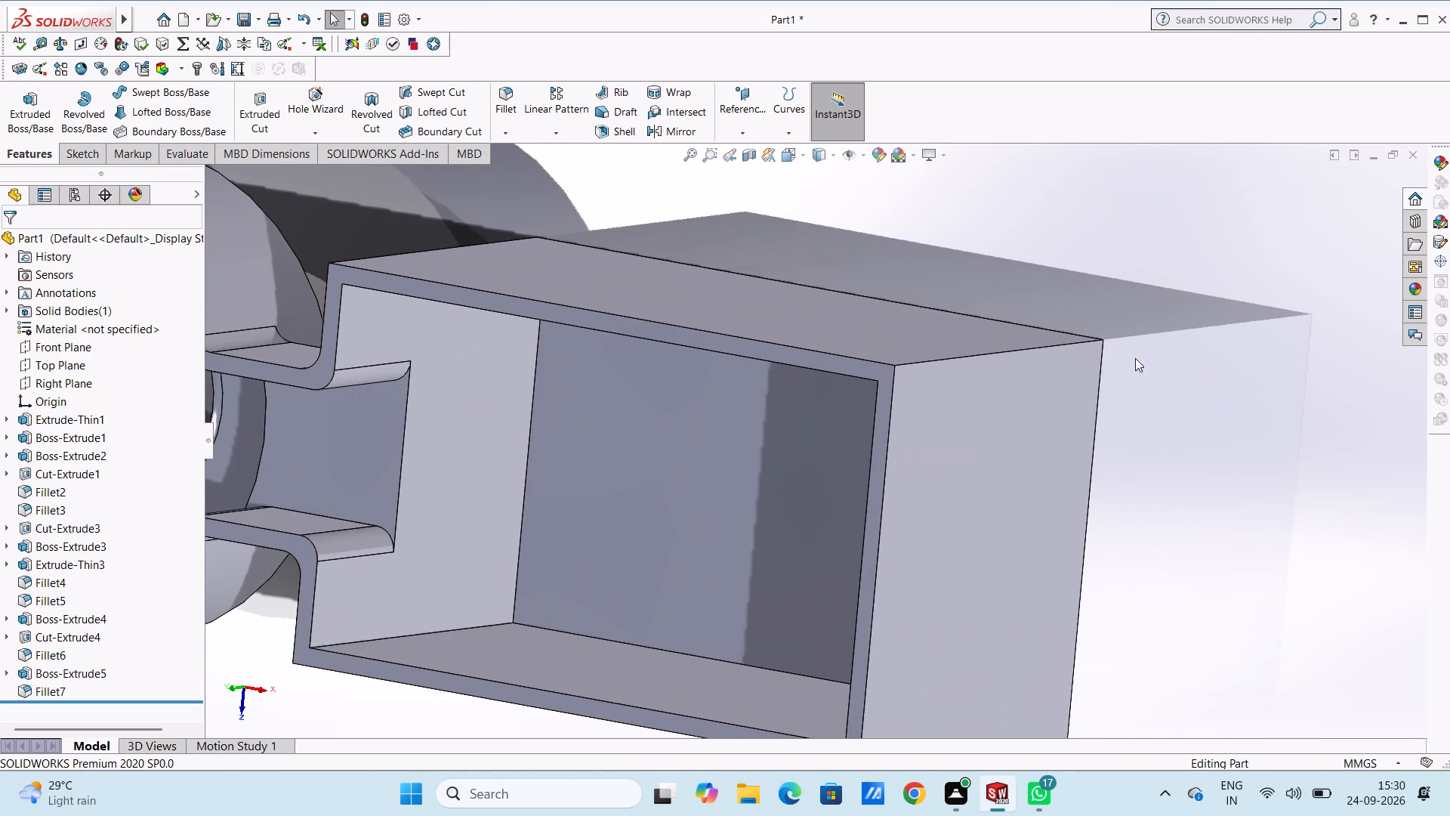
left_click(503, 100)
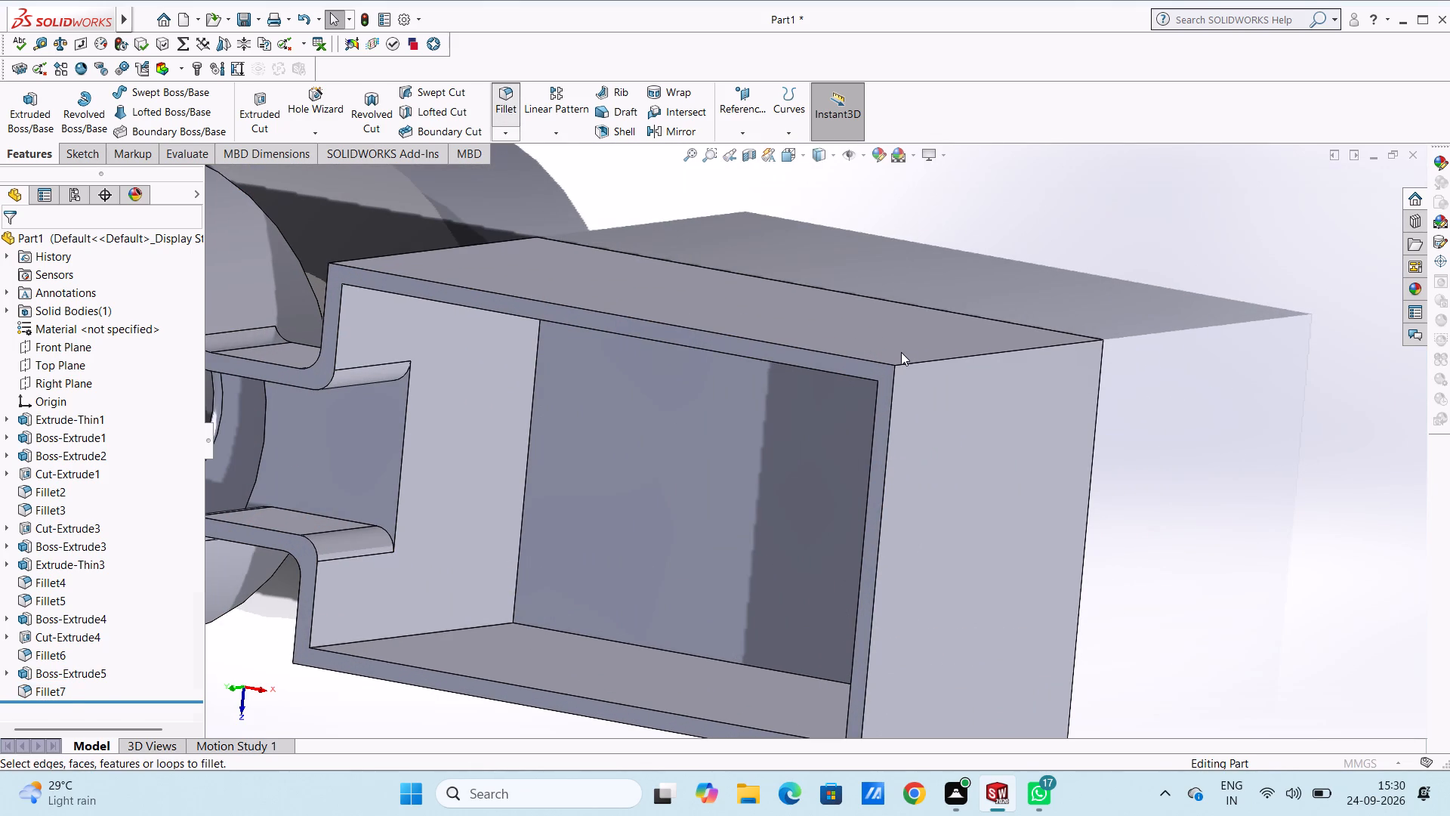
left_click(912, 362)
scroll(912, 363, "up", 5)
middle_click_drag(850, 530, 884, 366)
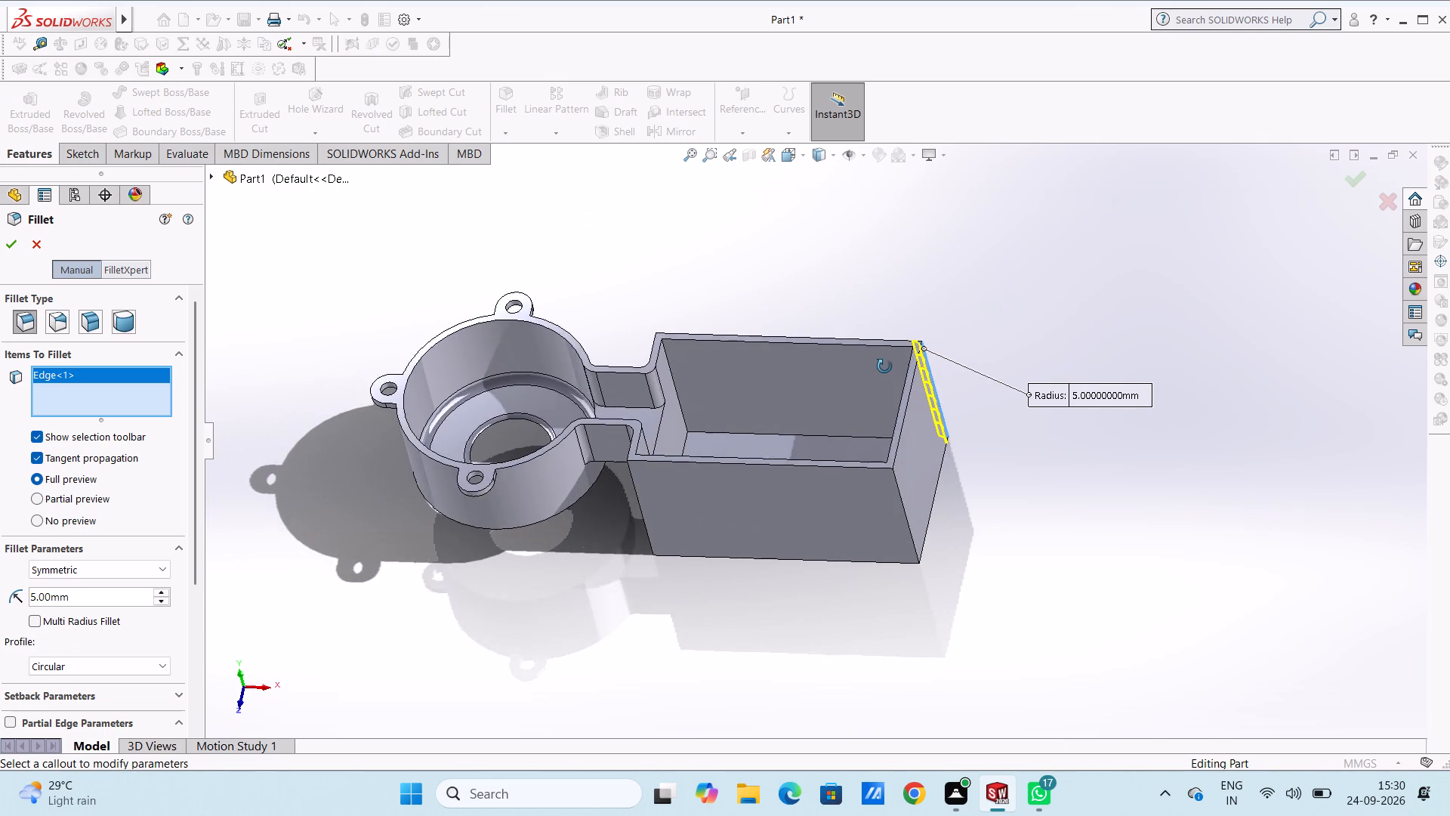
middle_click_drag(884, 366, 884, 366)
scroll(902, 514, "down", 5)
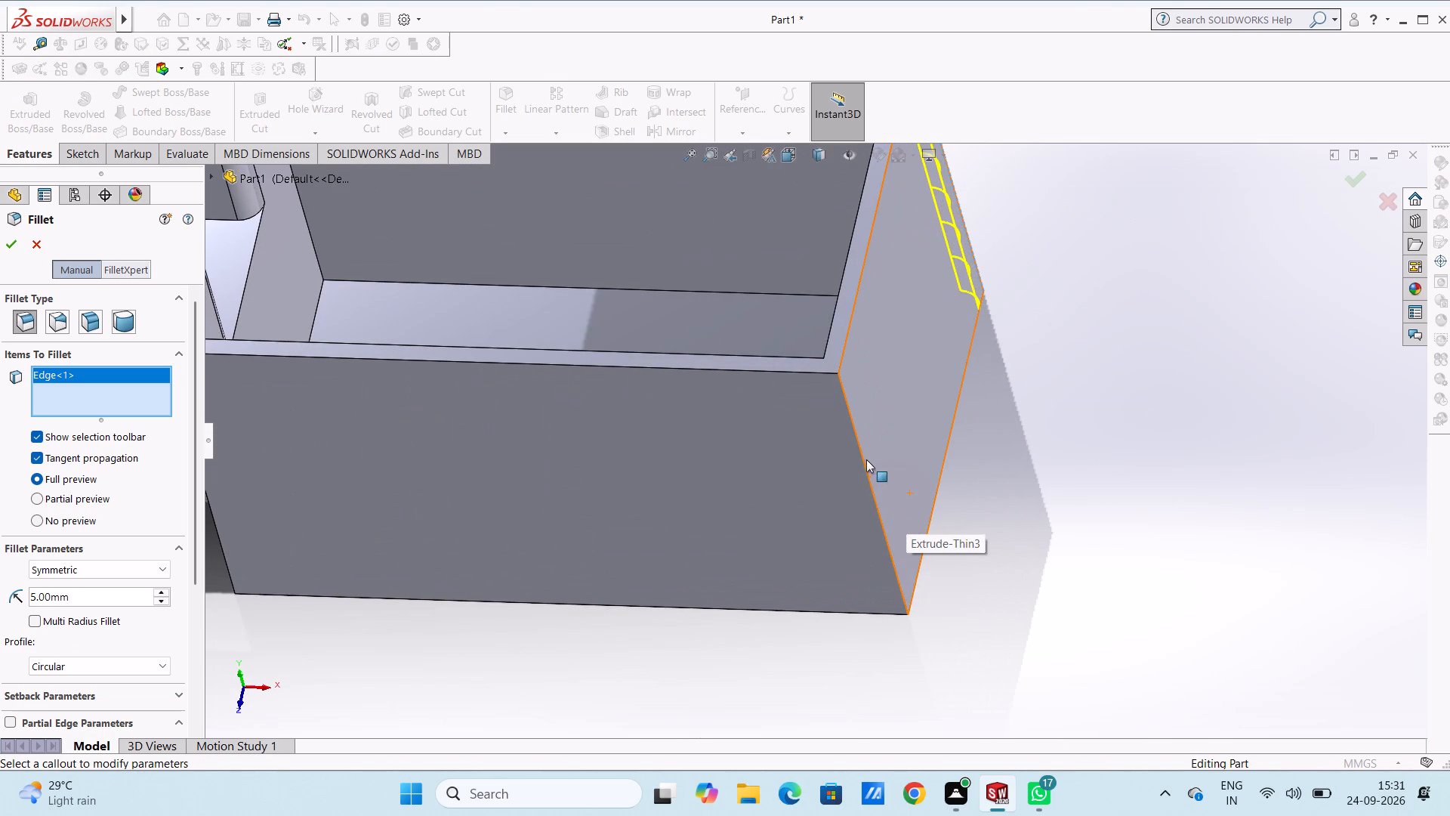
left_click(859, 444)
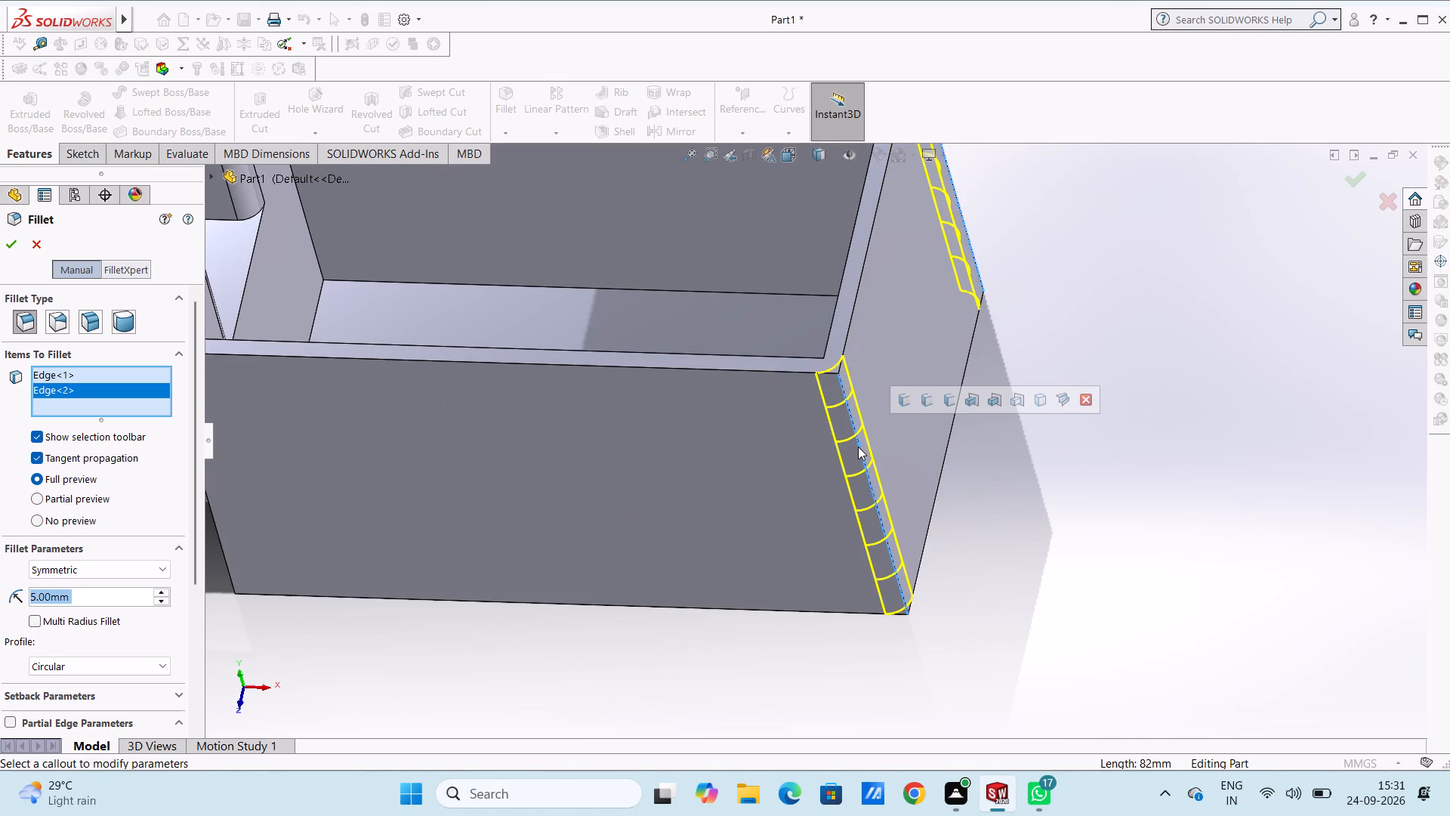
scroll(858, 447, "up", 2)
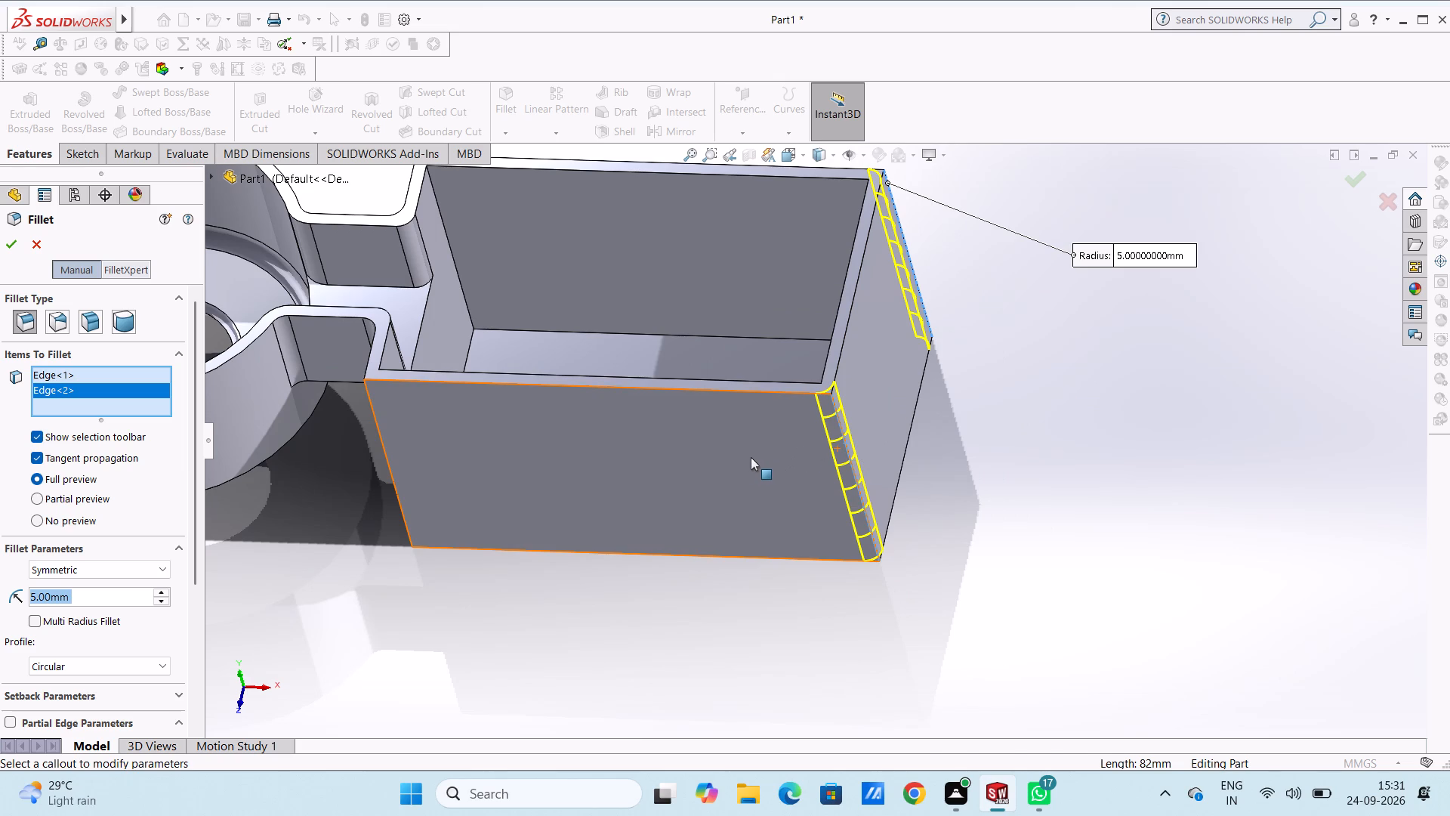
middle_click_drag(760, 458, 879, 418)
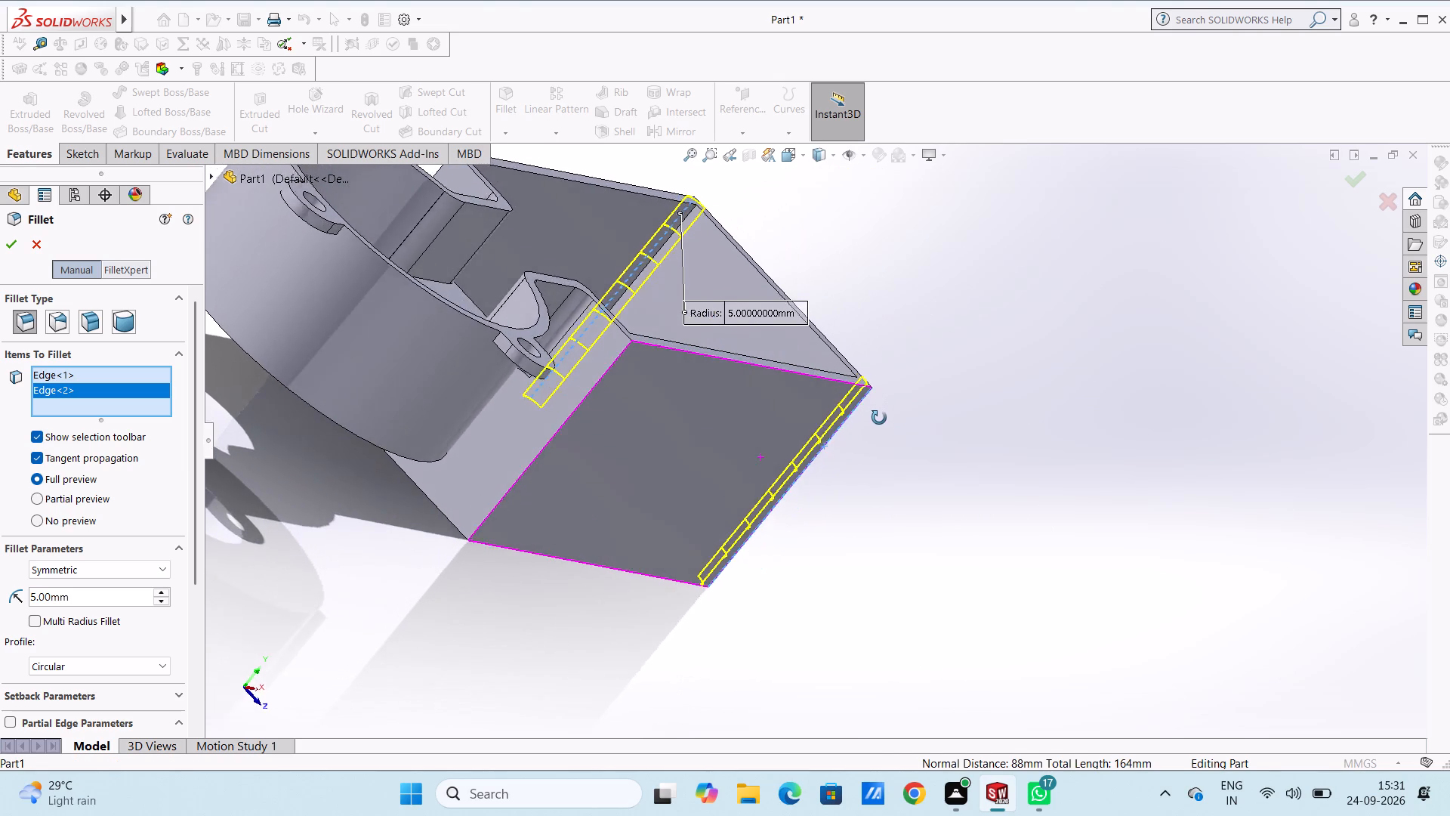
middle_click_drag(879, 418, 909, 429)
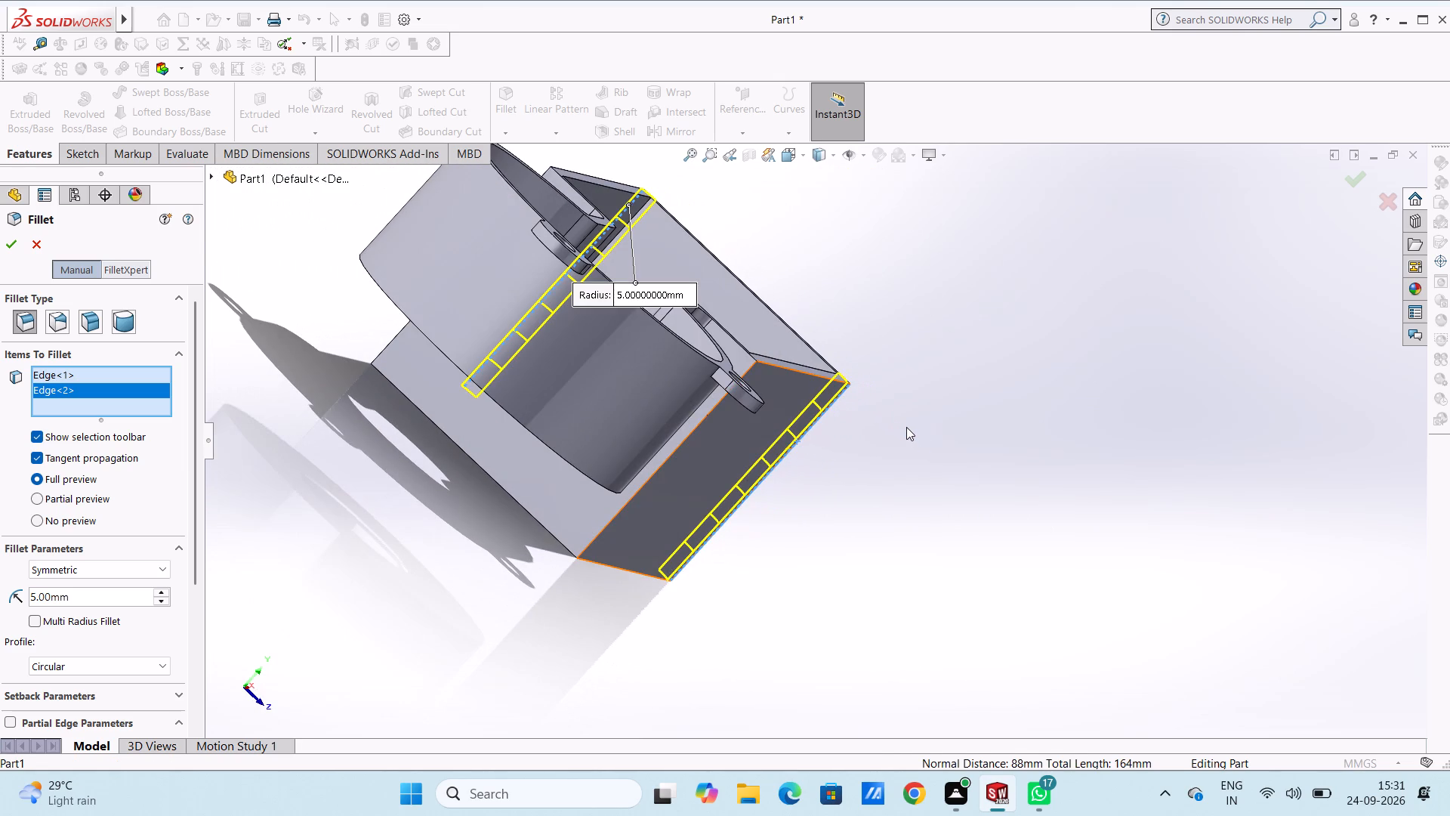
scroll(906, 427, "up", 2)
middle_click_drag(894, 326, 893, 332)
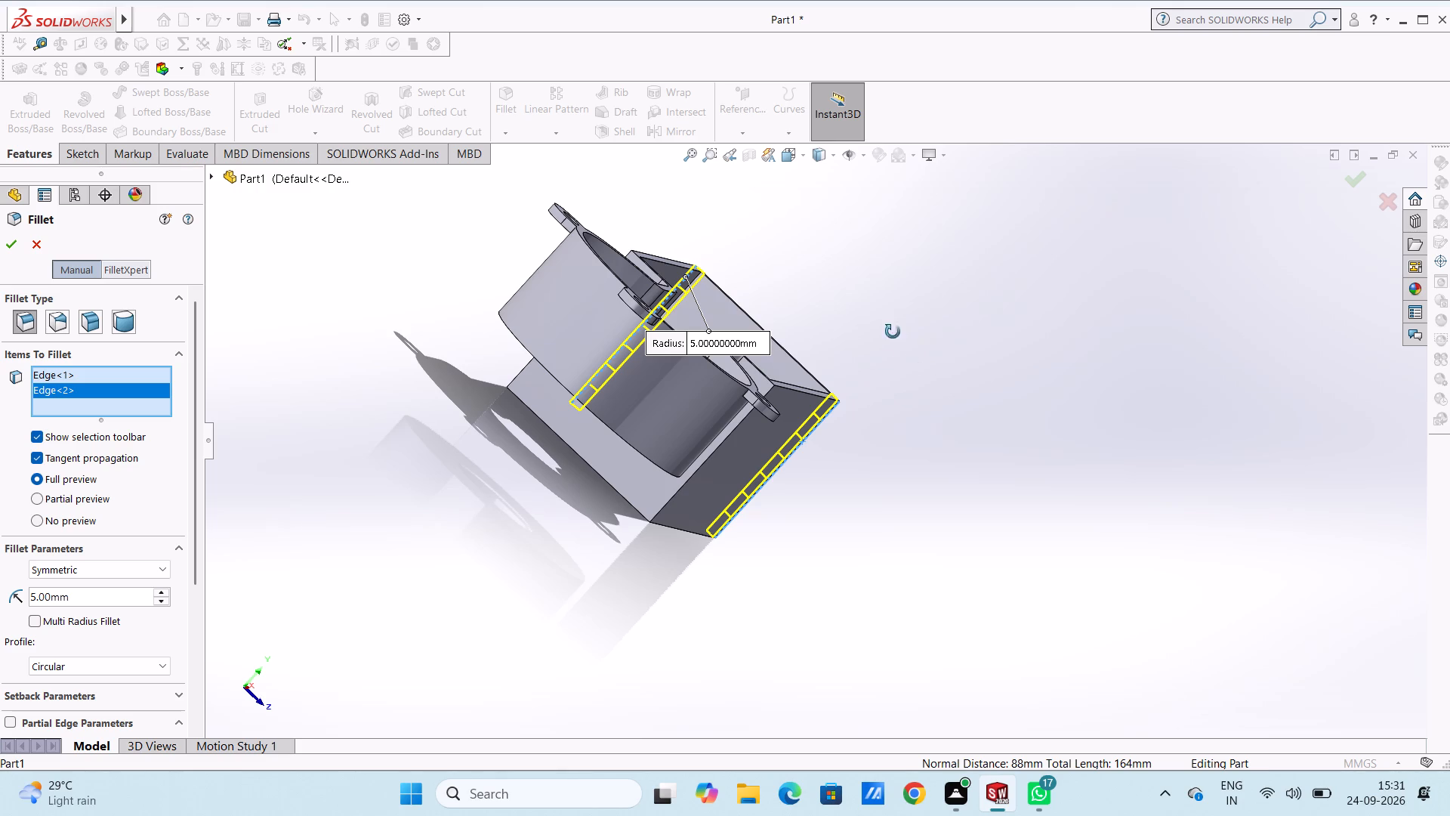
middle_click_drag(893, 332, 814, 400)
scroll(753, 429, "down", 1)
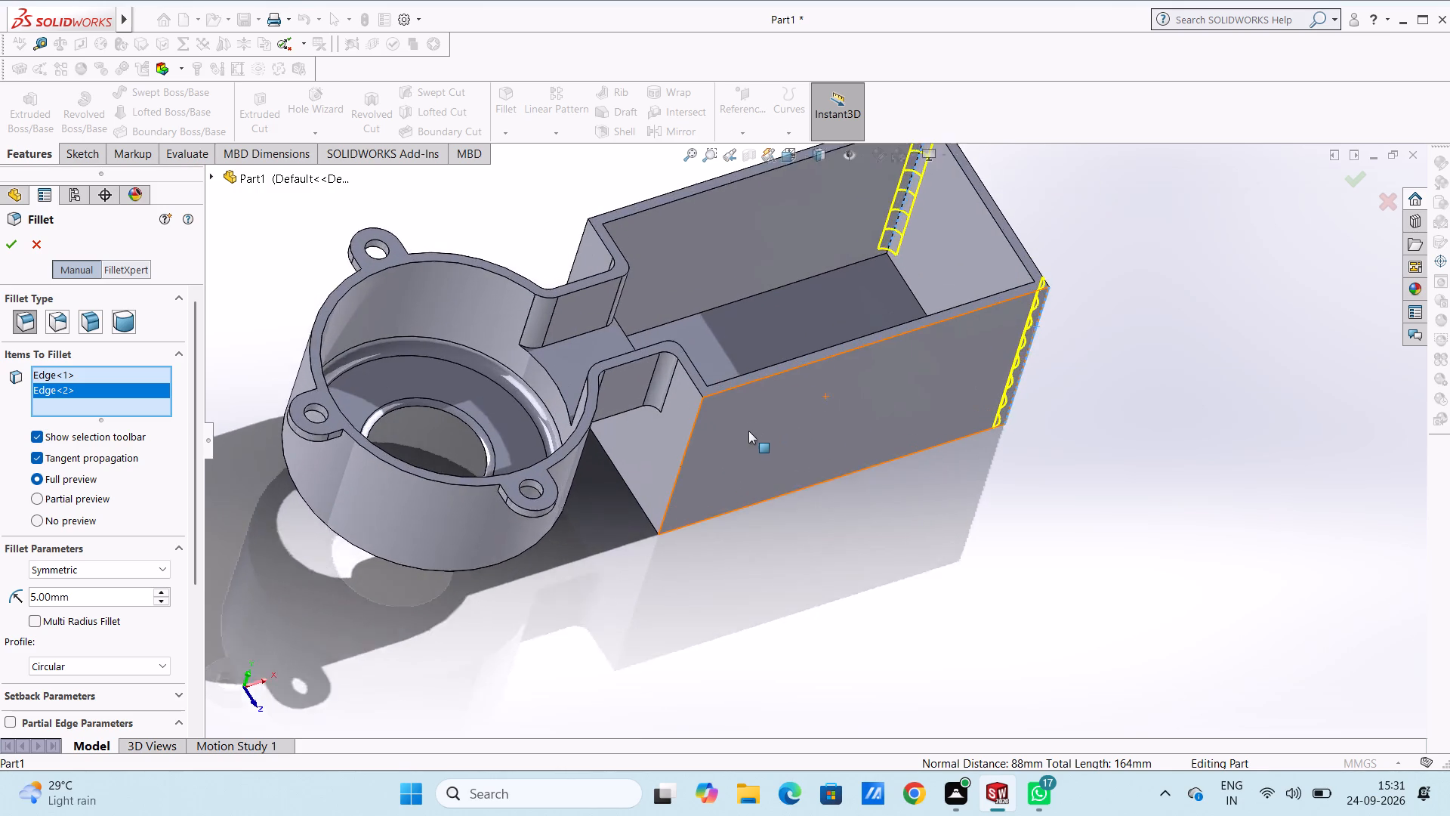
scroll(748, 431, "down", 2)
left_click(680, 415)
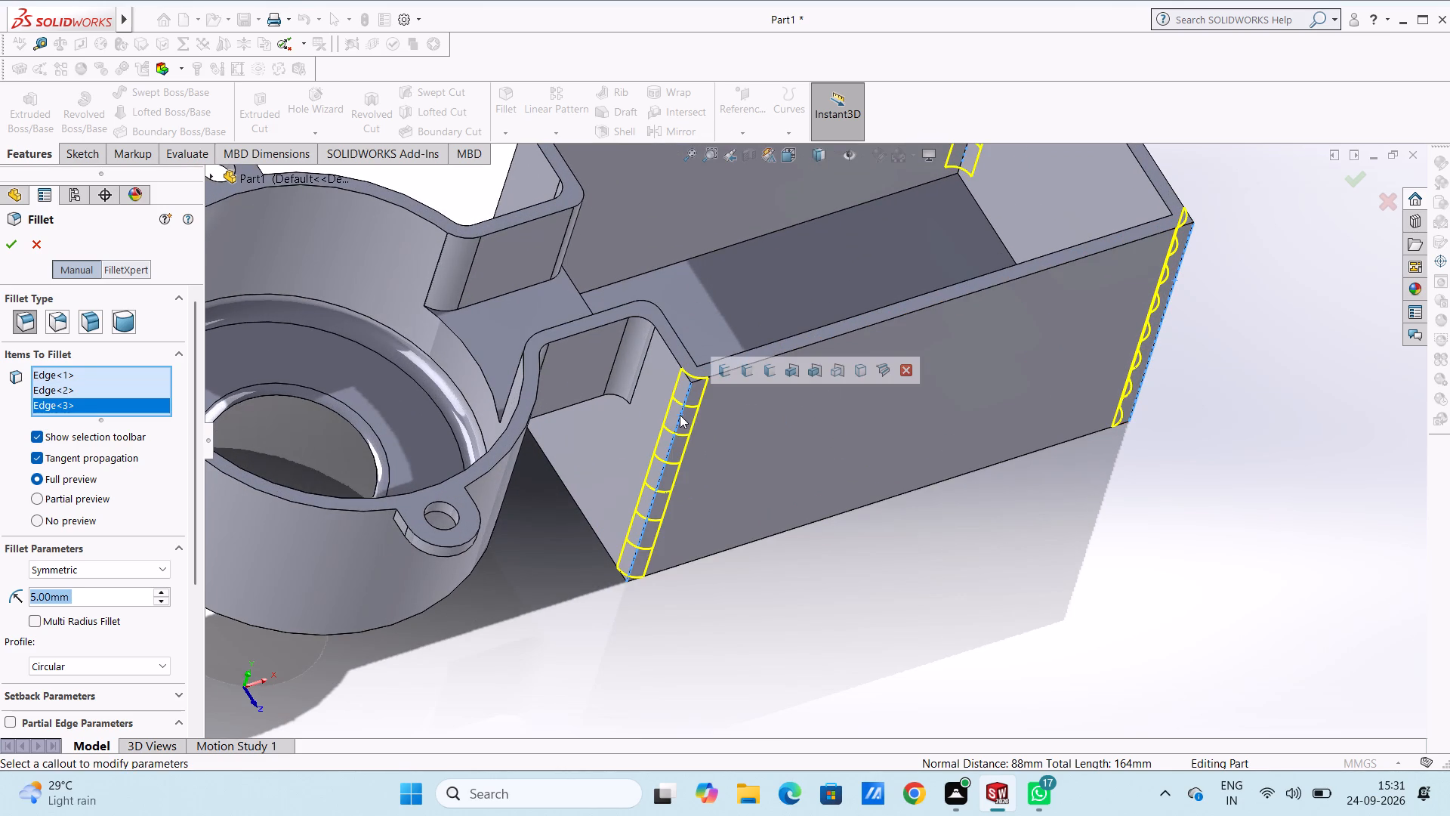
scroll(680, 414, "up", 2)
middle_click_drag(685, 306, 689, 316)
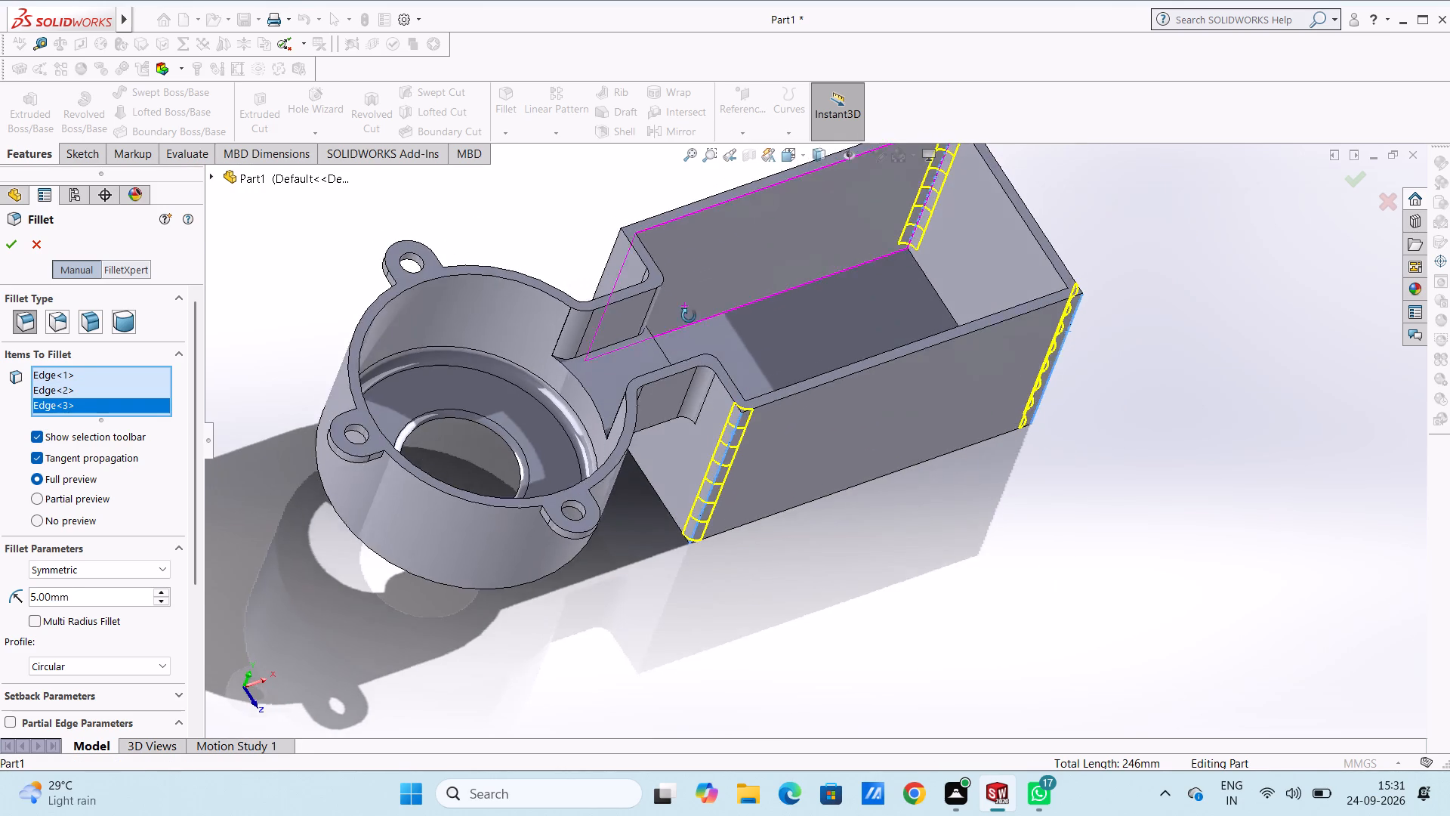
middle_click_drag(689, 316, 720, 434)
scroll(690, 362, "down", 4)
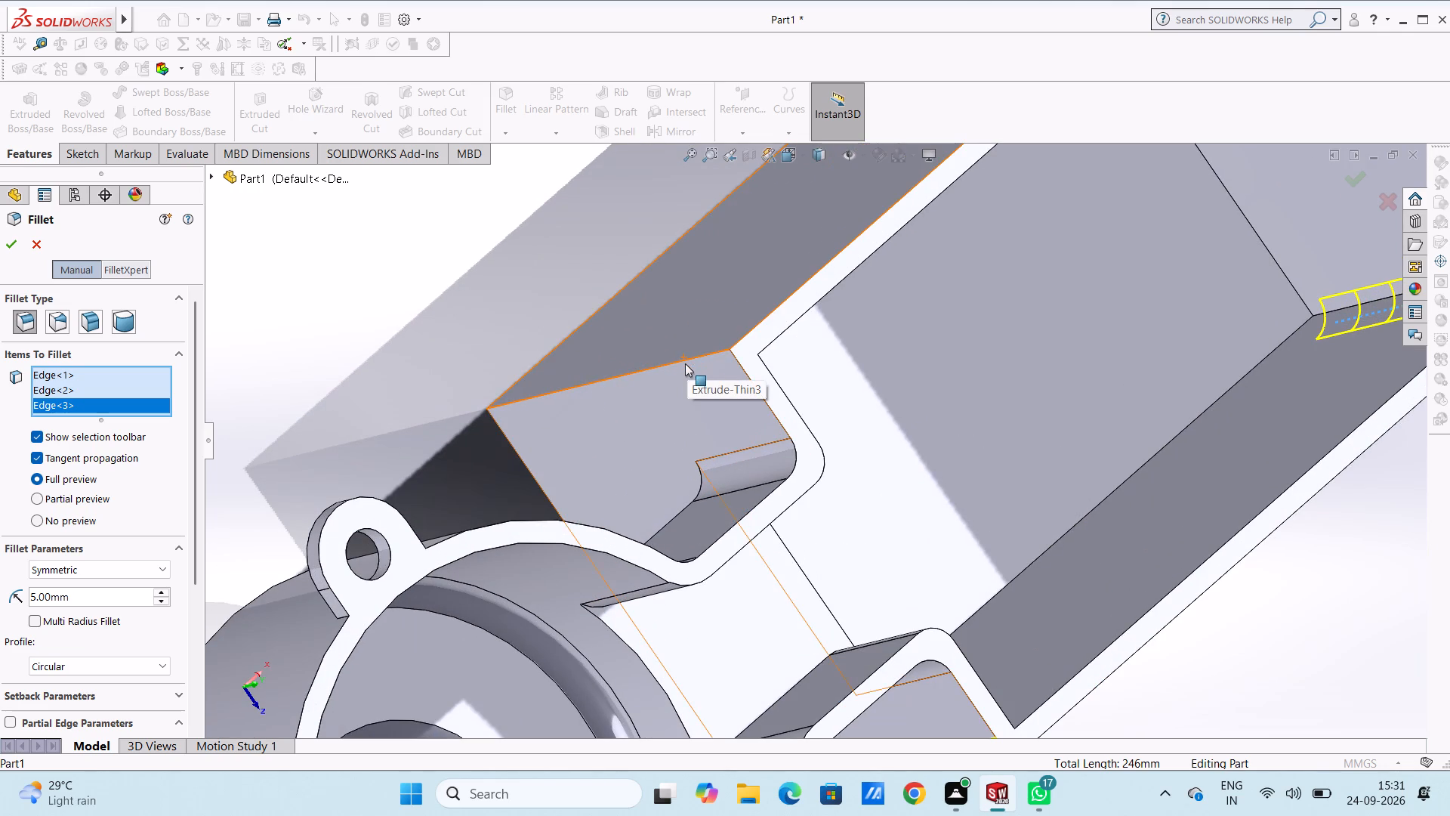
left_click(686, 358)
scroll(686, 358, "up", 4)
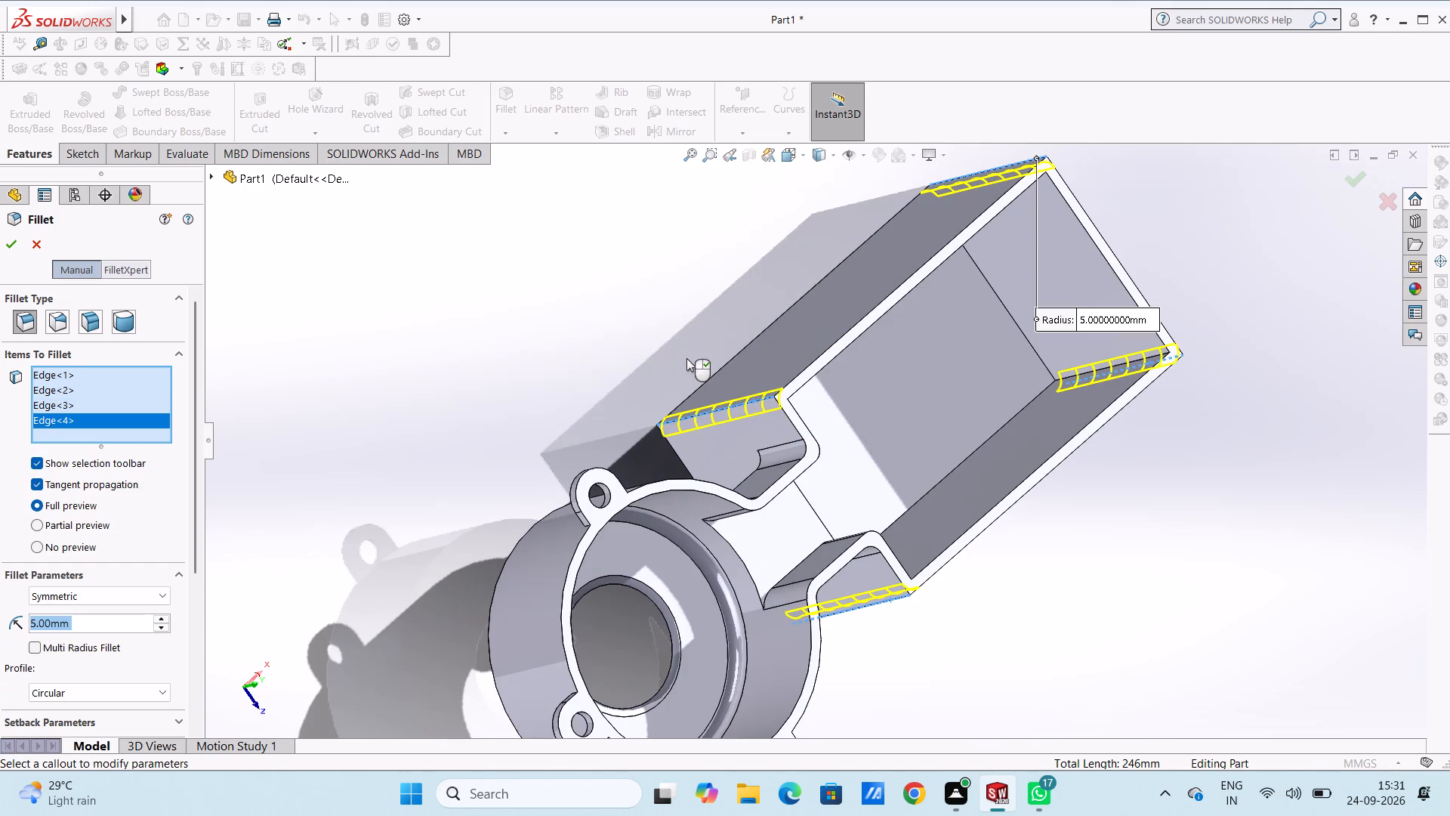
middle_click_drag(690, 347, 668, 335)
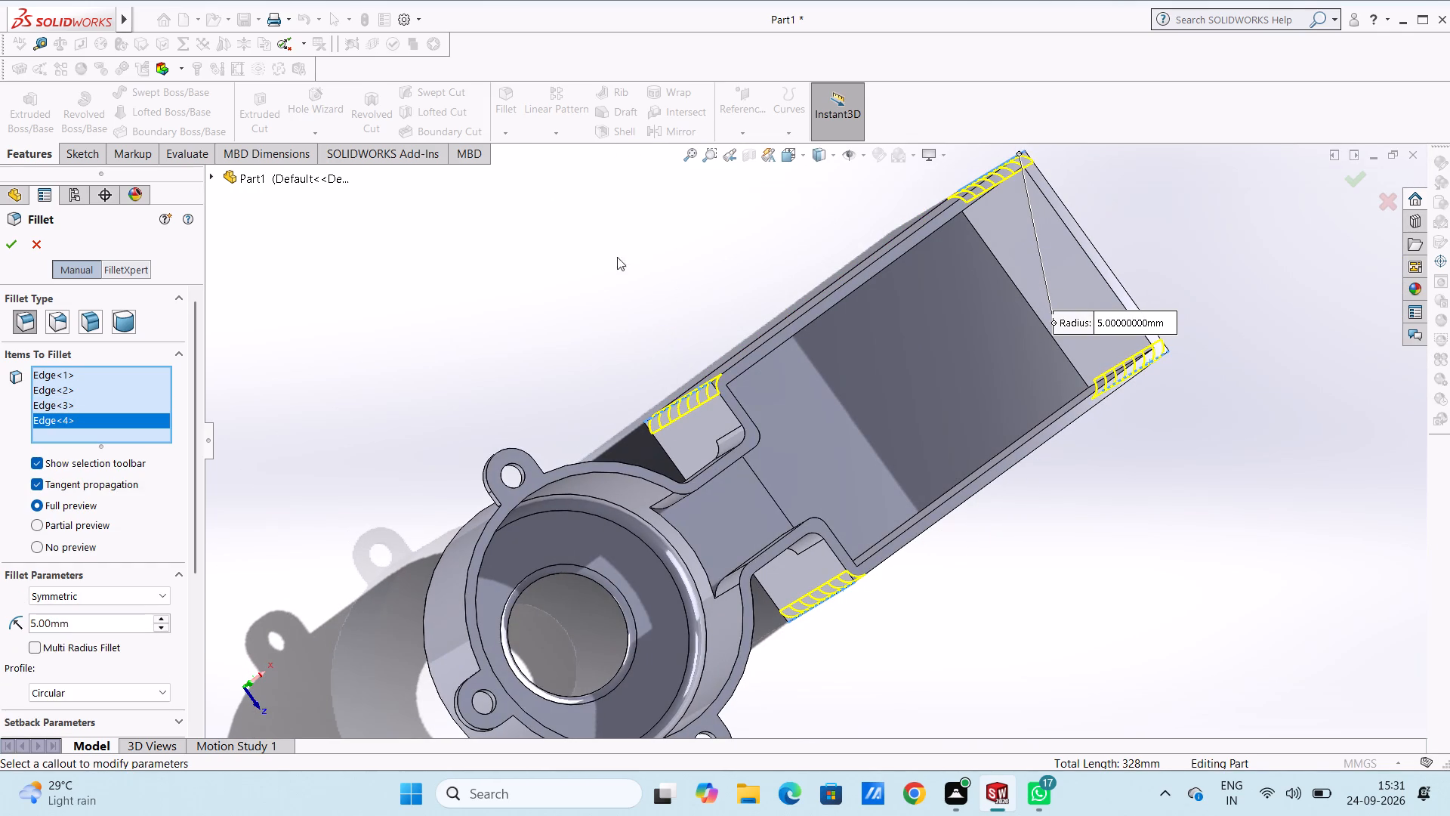
left_click(11, 251)
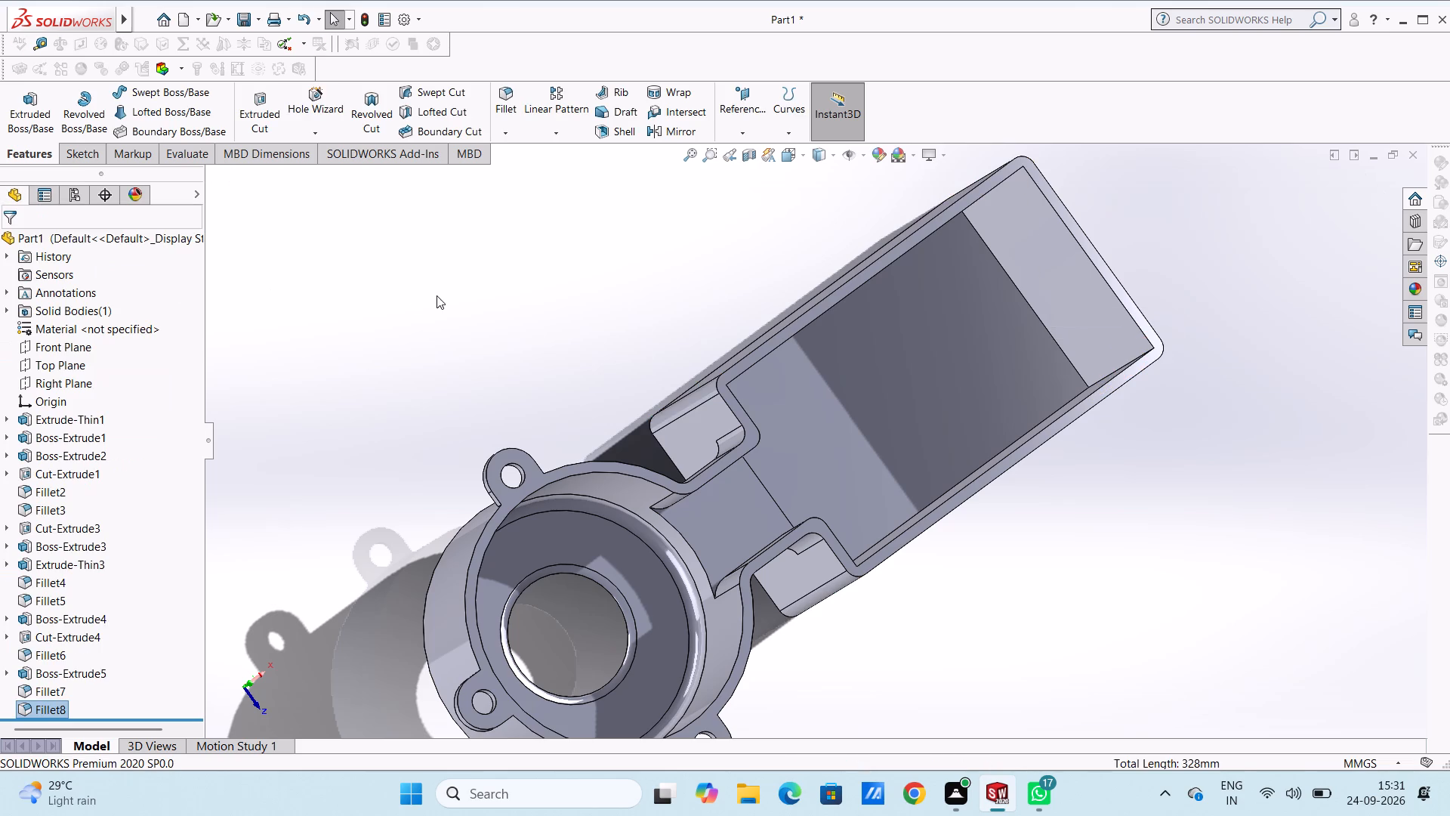
left_click(441, 294)
Fillet the four inner vertical corner edges of the rectangular box with a 5 mm radius in one feature.
middle_click_drag(841, 370, 783, 376)
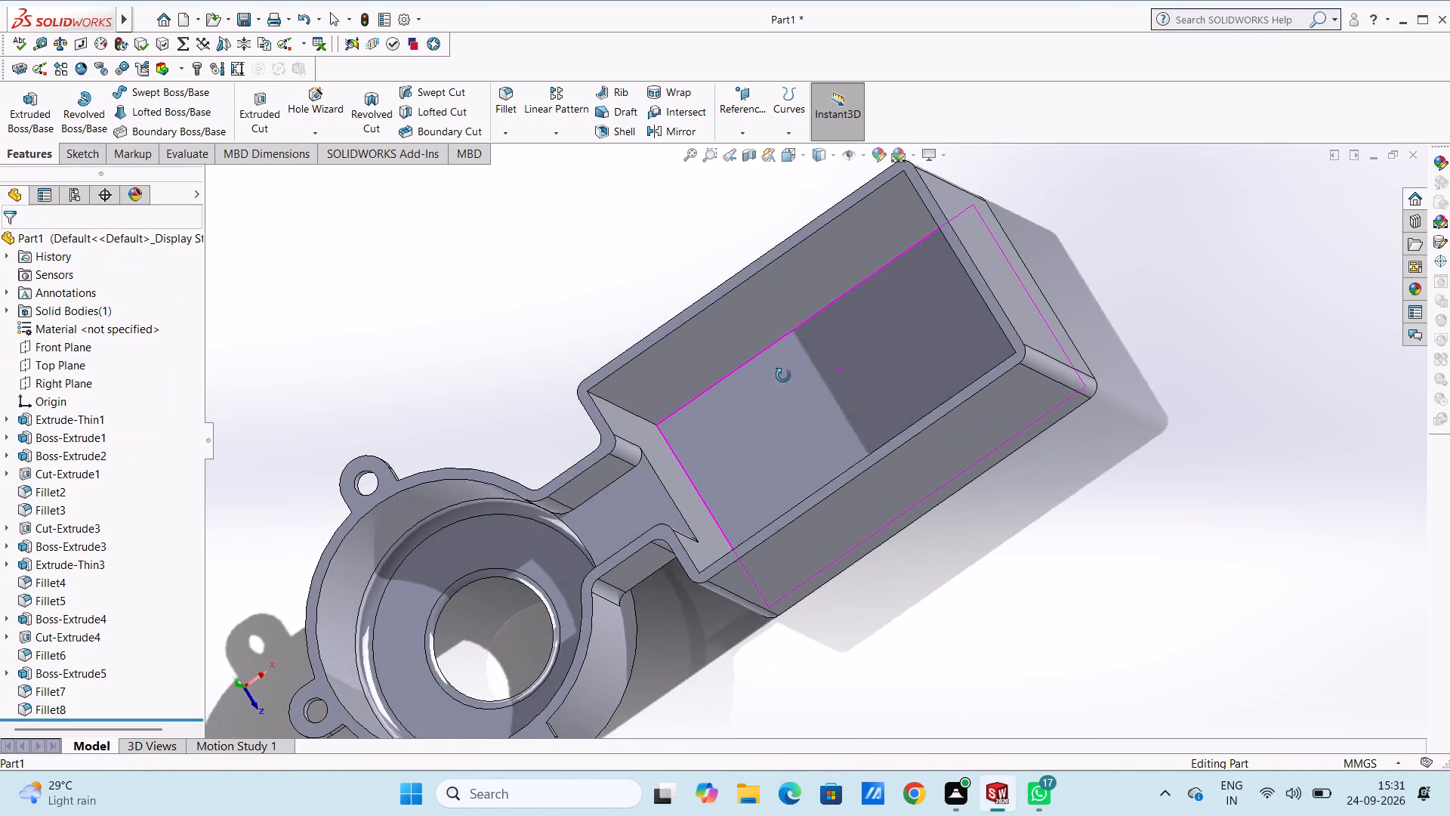
middle_click_drag(783, 376, 766, 374)
scroll(663, 411, "down", 4)
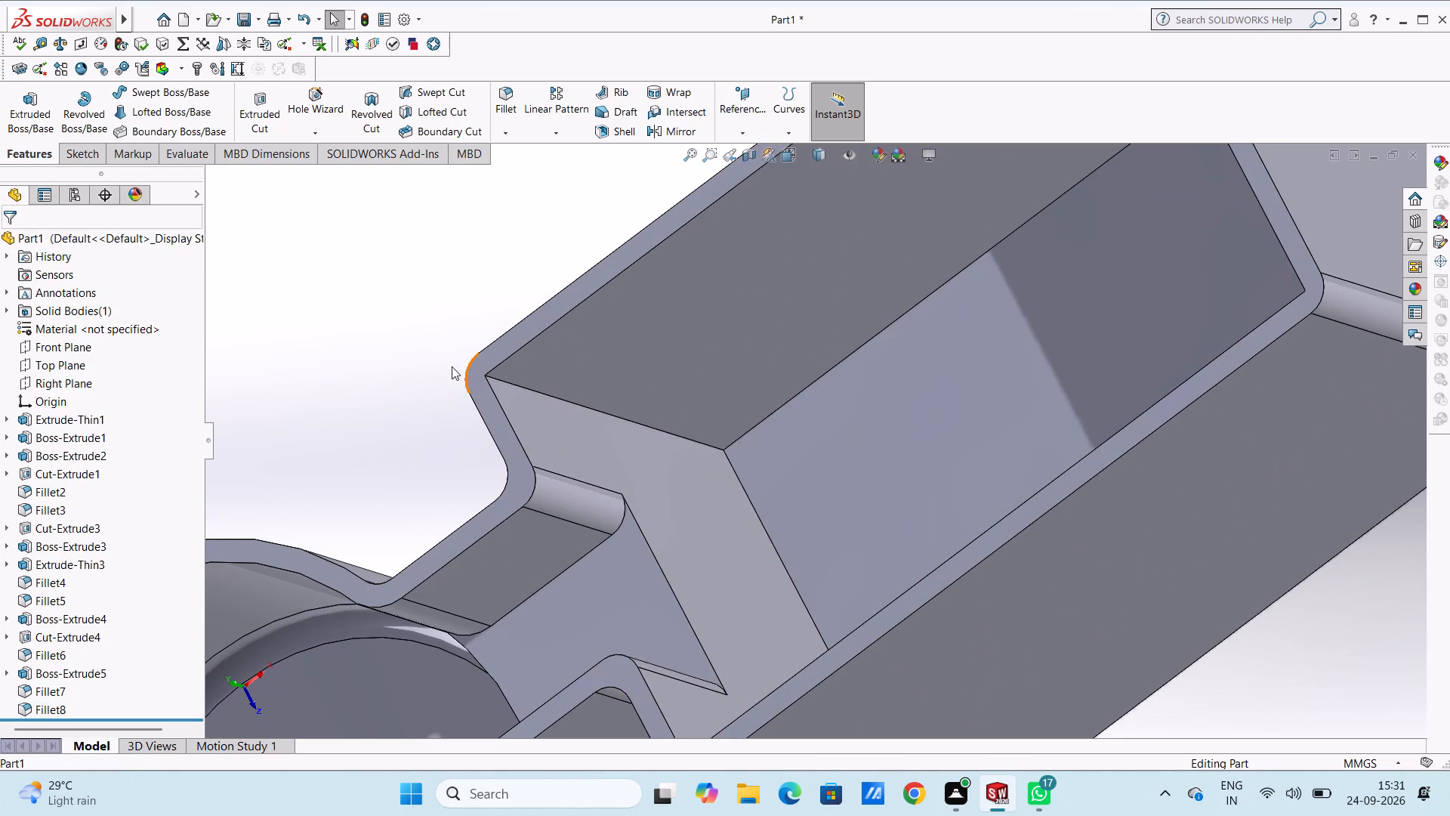
scroll(604, 345, "down", 2)
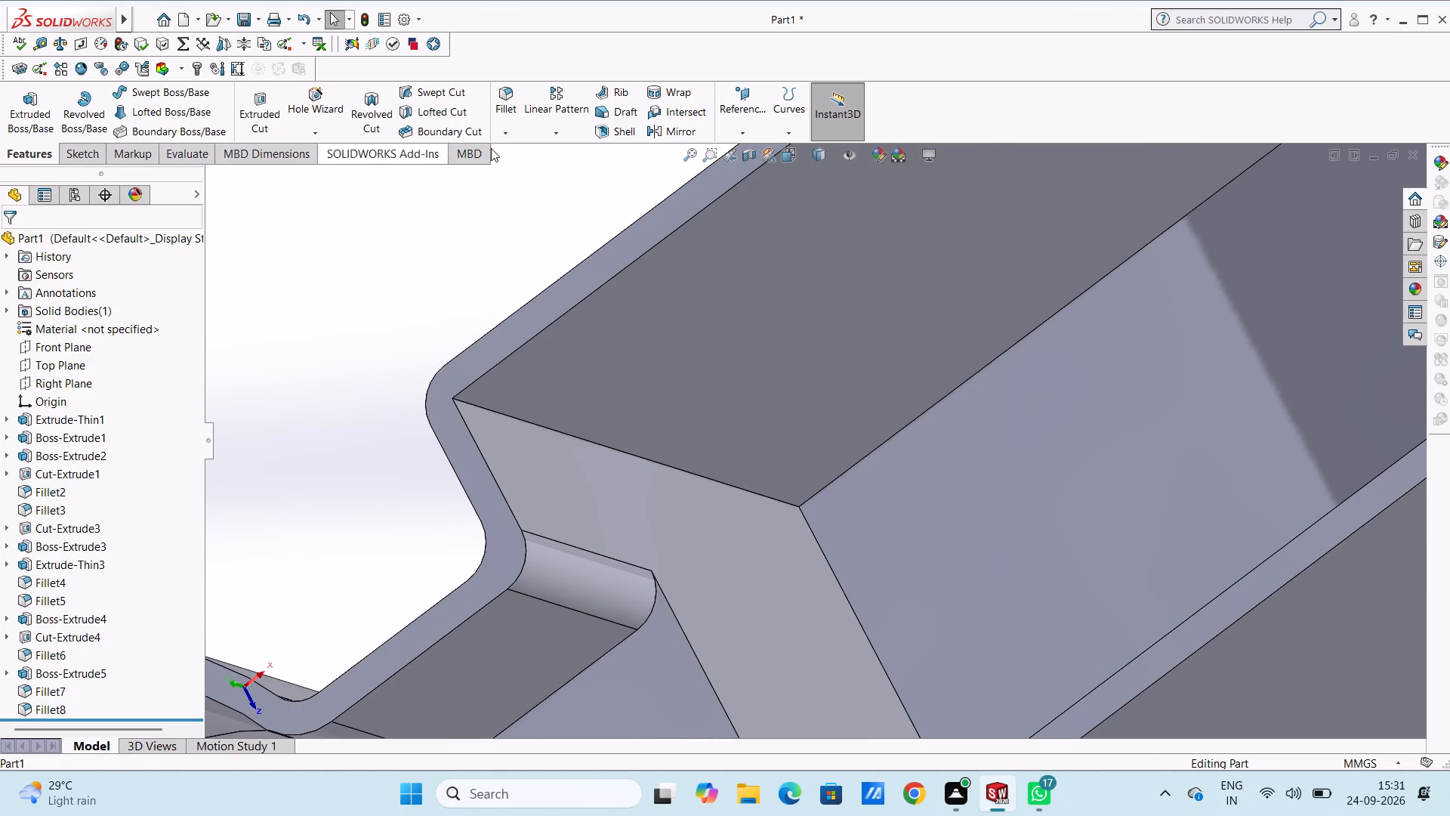
left_click(503, 97)
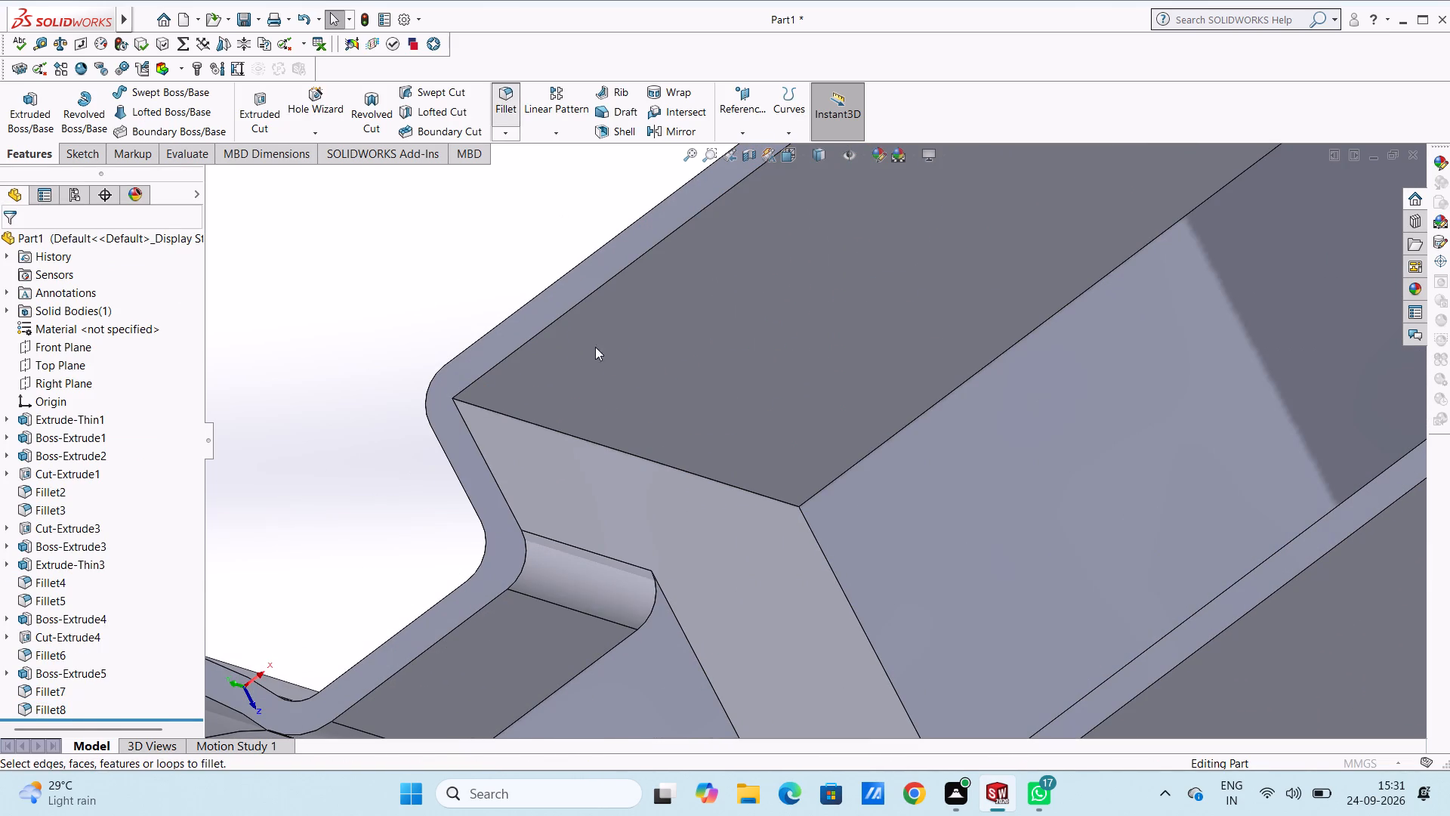
scroll(607, 411, "down", 2)
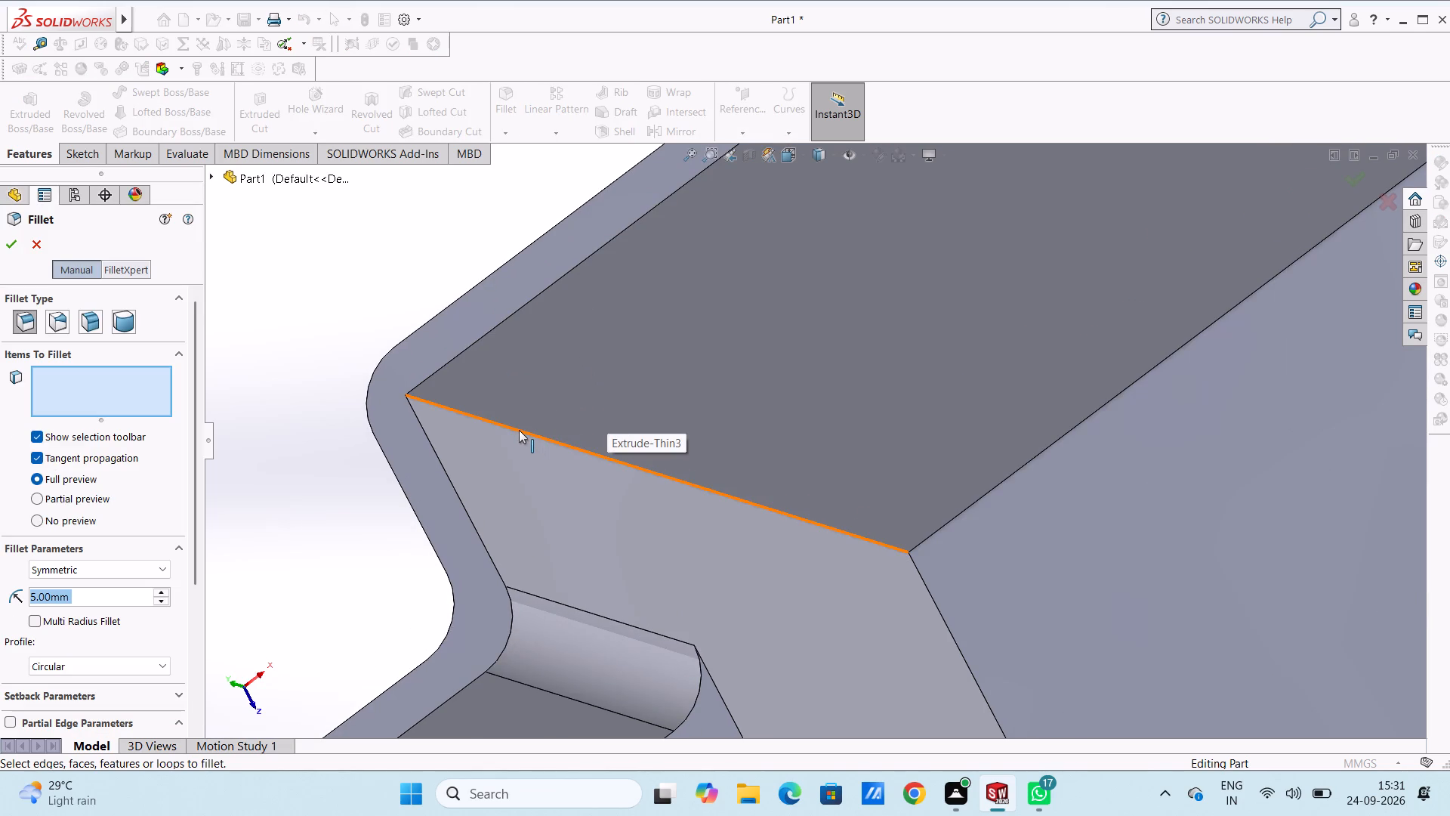
left_click(519, 430)
scroll(519, 430, "up", 5)
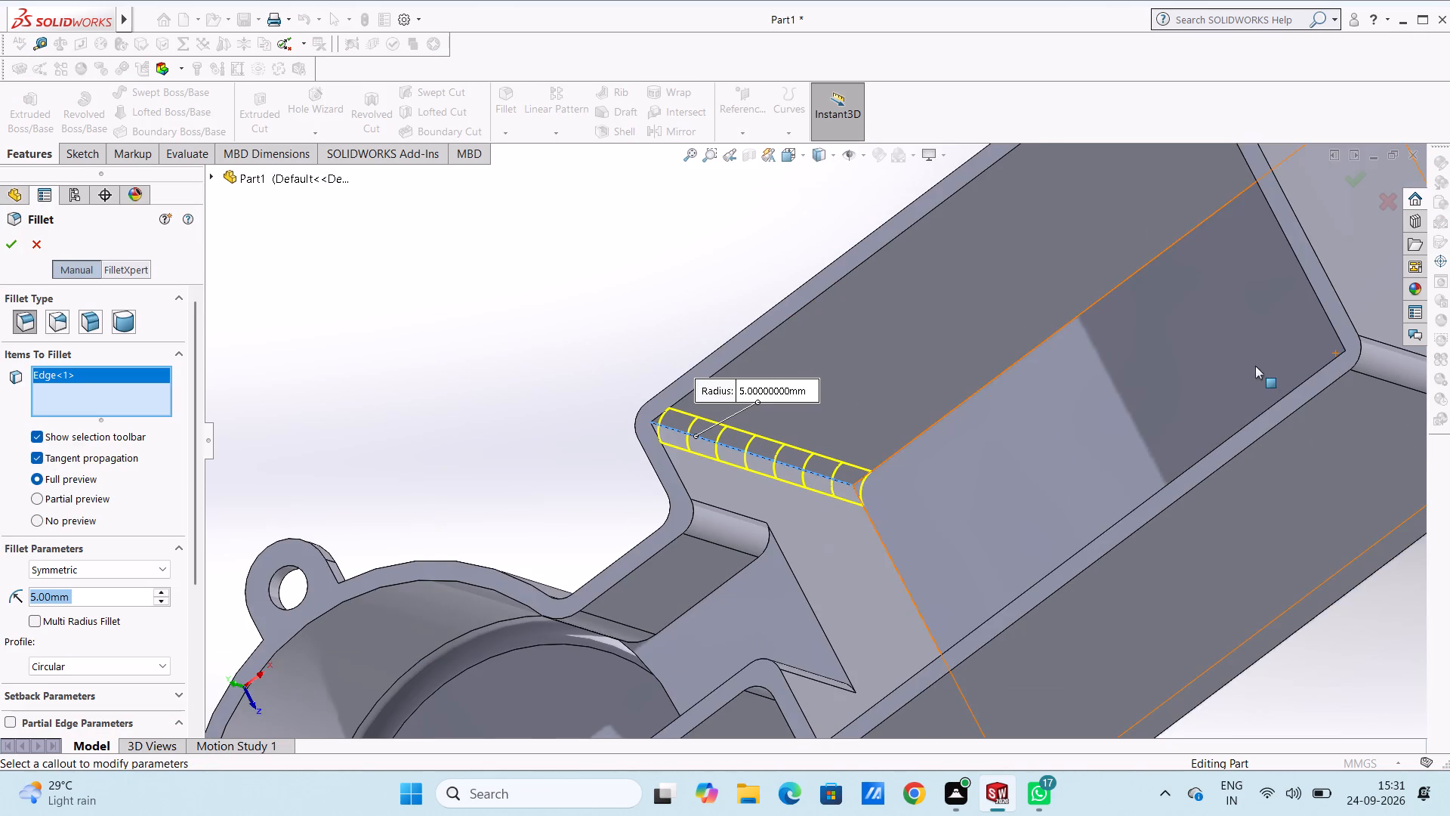
scroll(1252, 356, "up", 2)
middle_click_drag(1125, 313, 1186, 283)
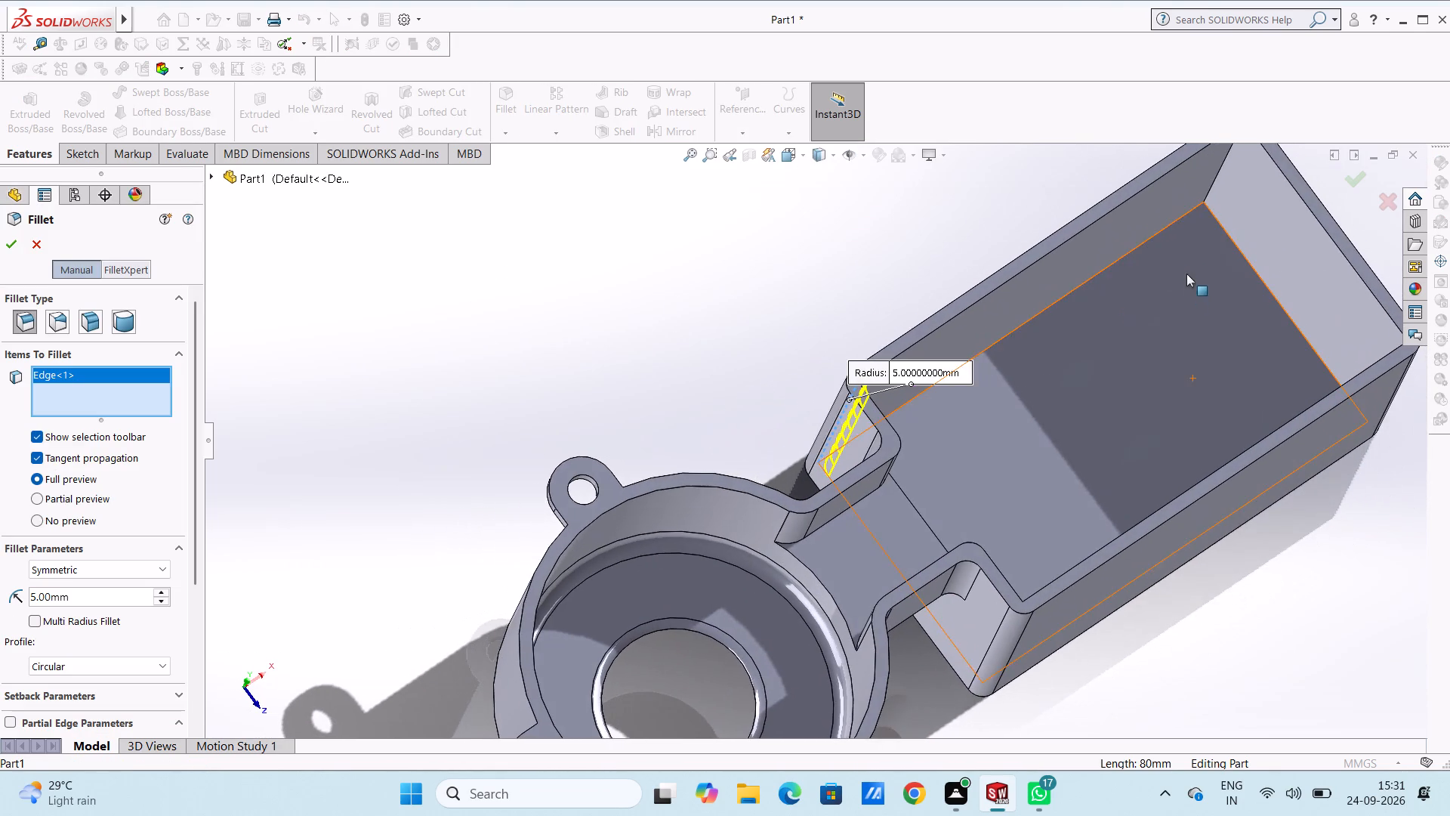
scroll(1261, 199, "up", 3)
scroll(1083, 286, "down", 4)
scroll(970, 300, "down", 1)
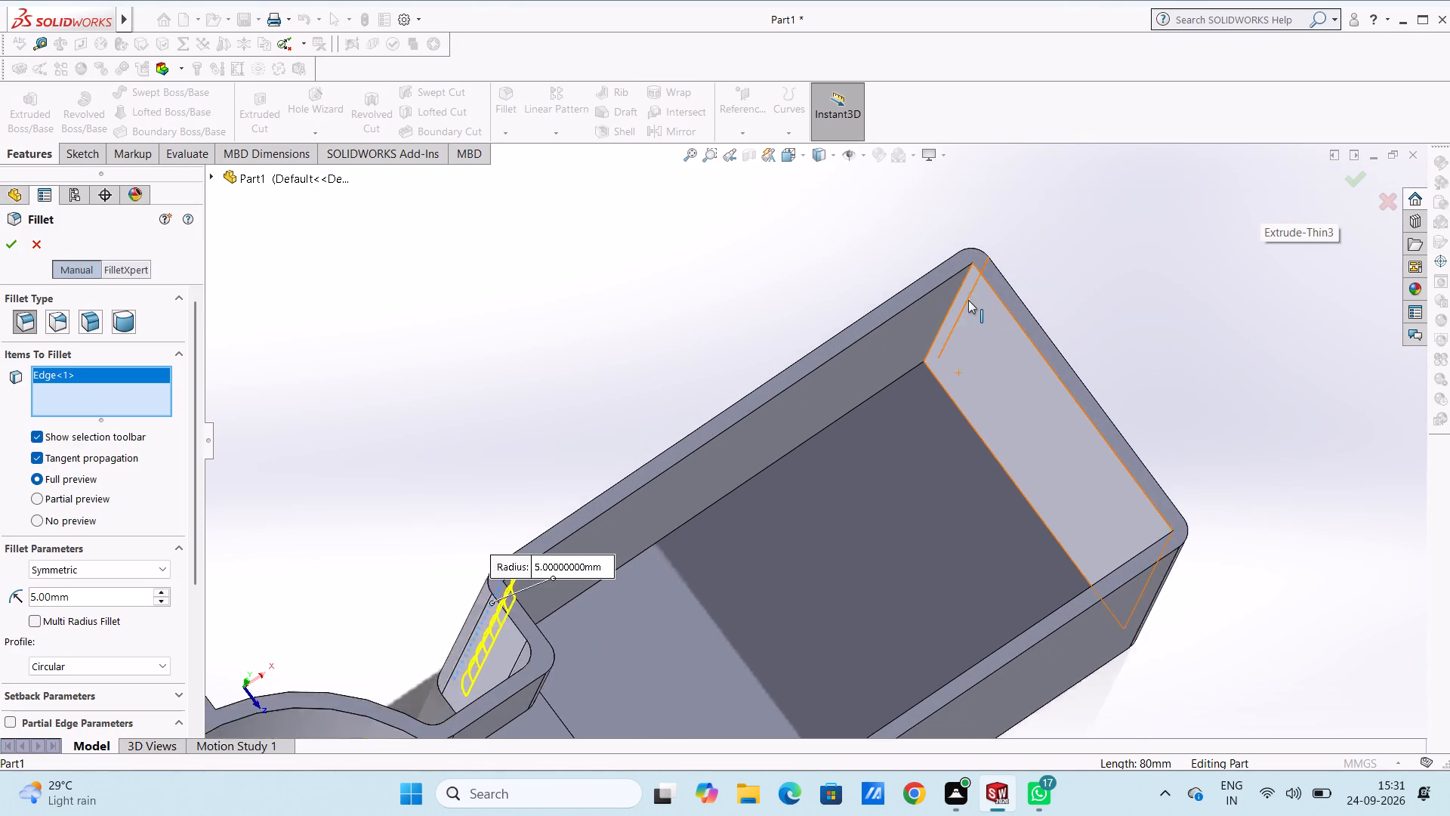
scroll(968, 300, "down", 2)
left_click(927, 304)
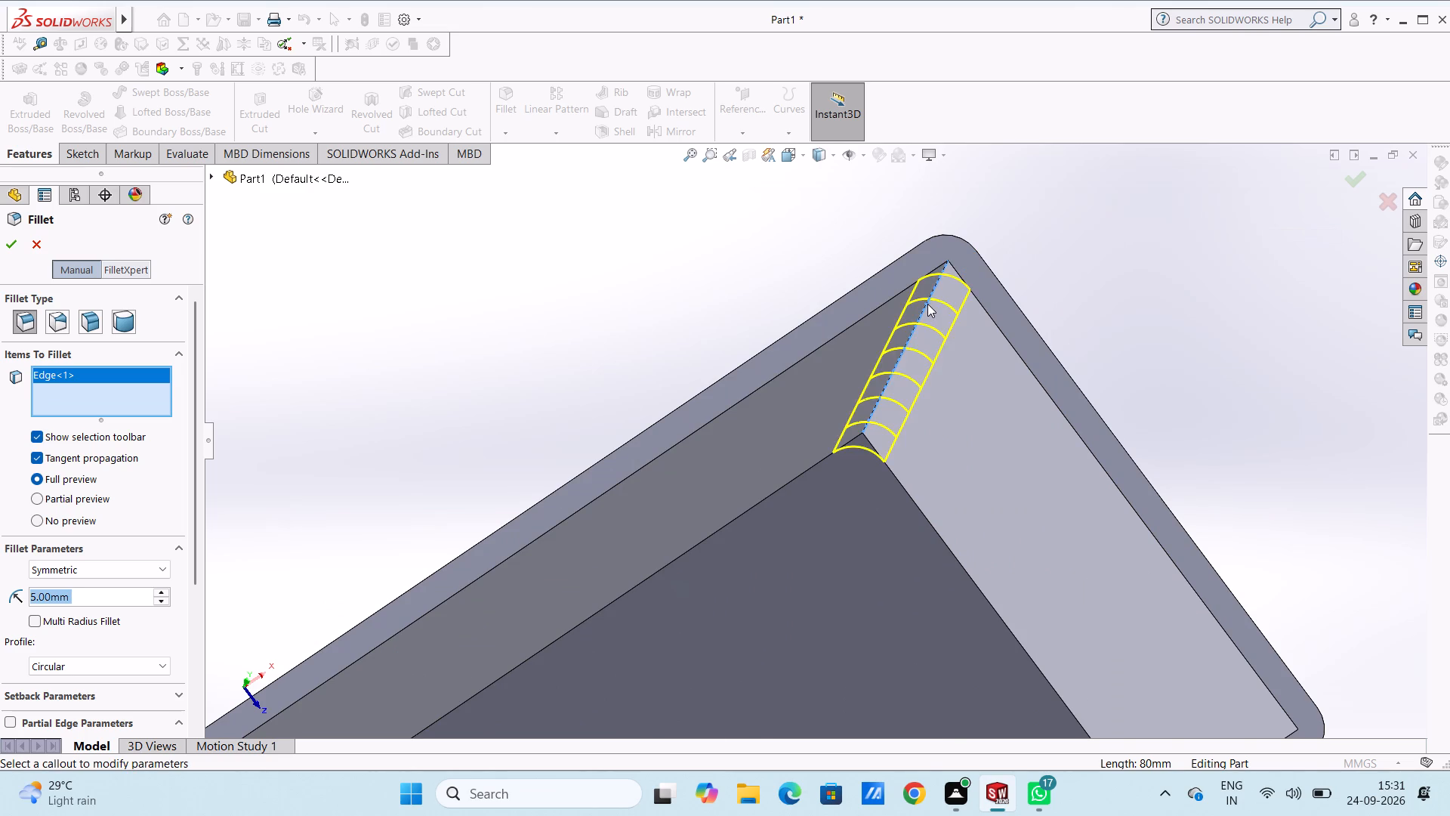
scroll(927, 304, "up", 5)
scroll(919, 403, "up", 3)
scroll(887, 444, "down", 2)
middle_click_drag(895, 457, 902, 462)
scroll(895, 457, "down", 1)
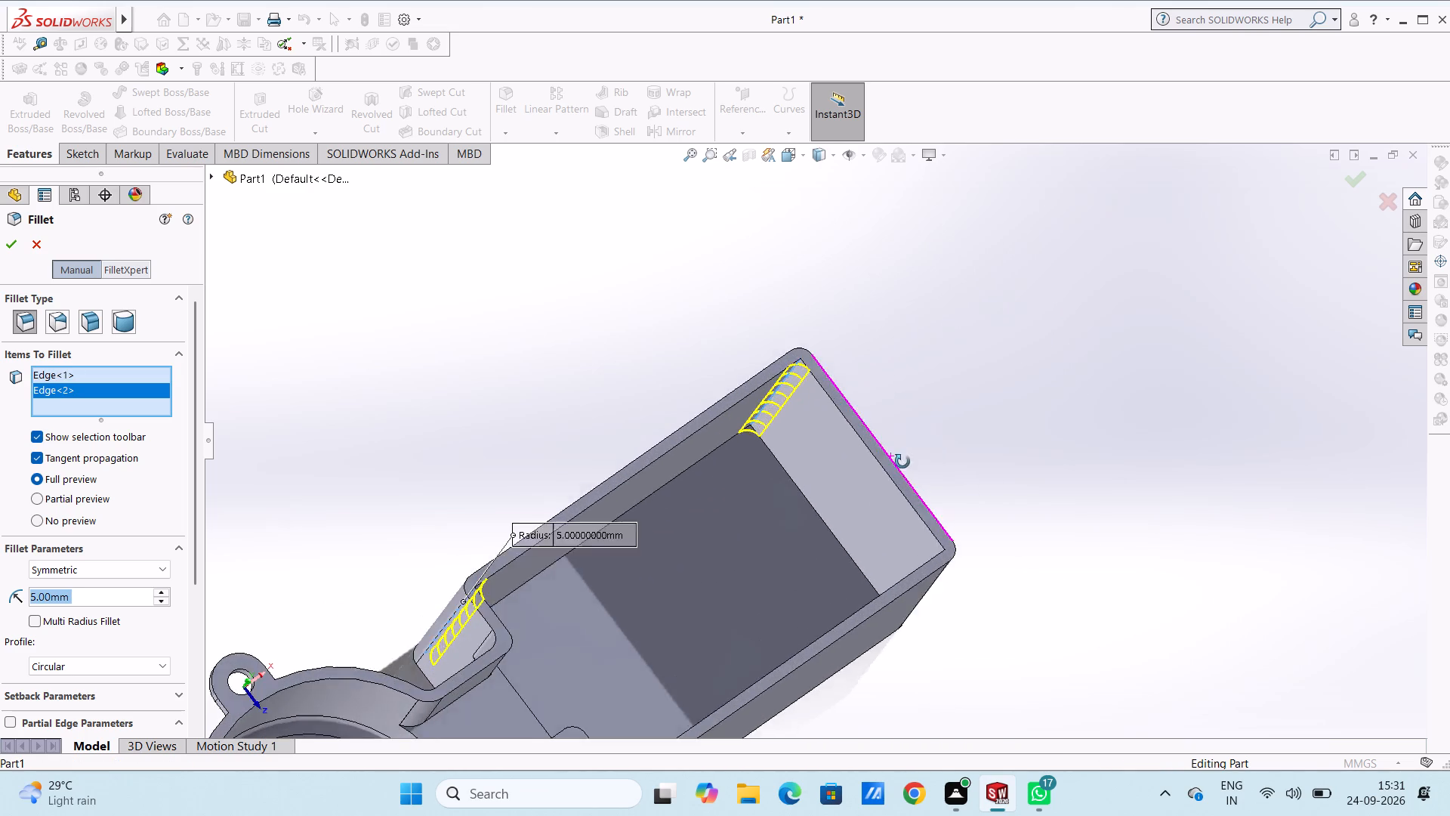
middle_click_drag(902, 462, 926, 506)
scroll(926, 507, "up", 1)
scroll(872, 524, "down", 9)
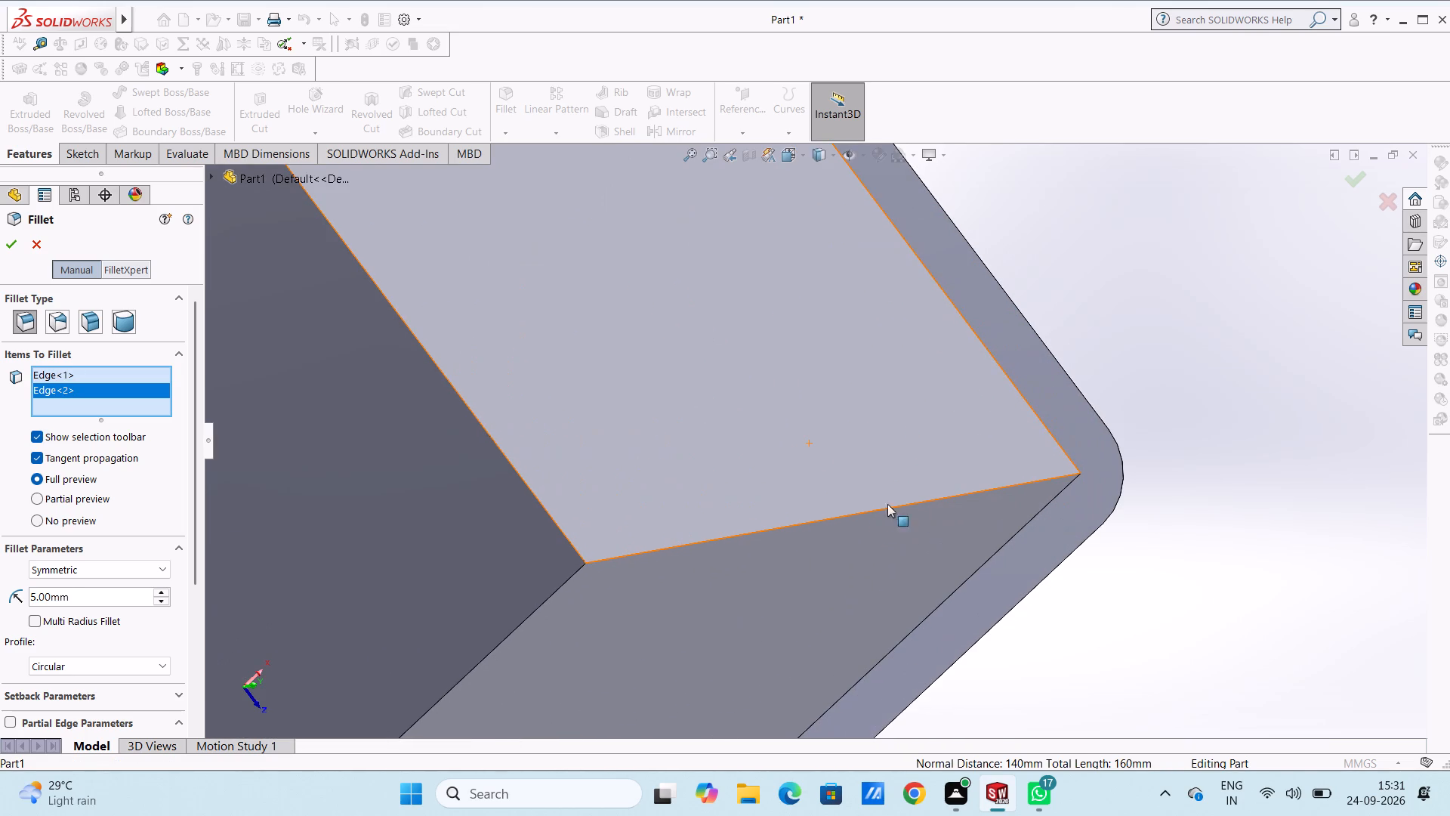
left_click(896, 504)
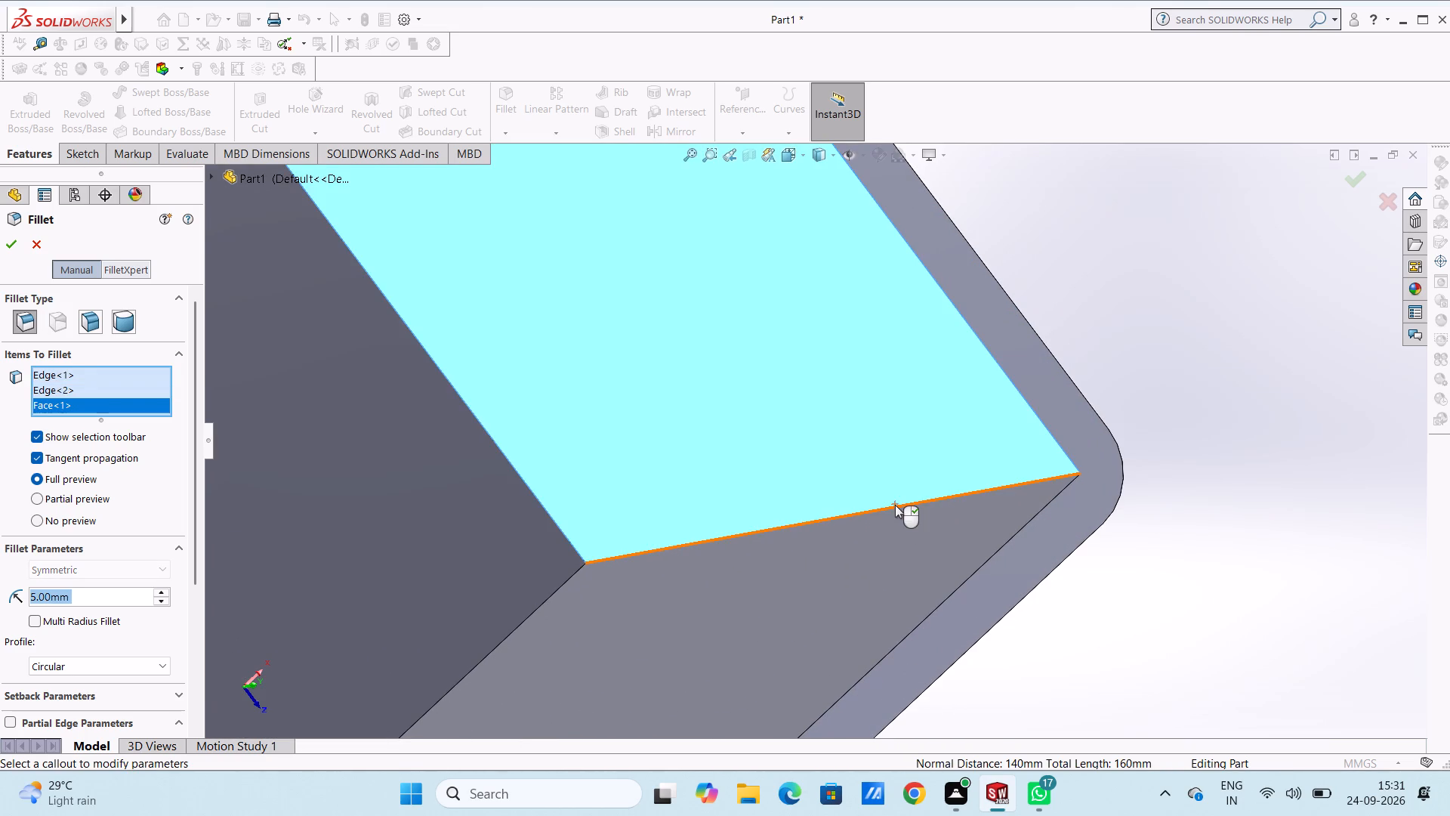
left_click(899, 473)
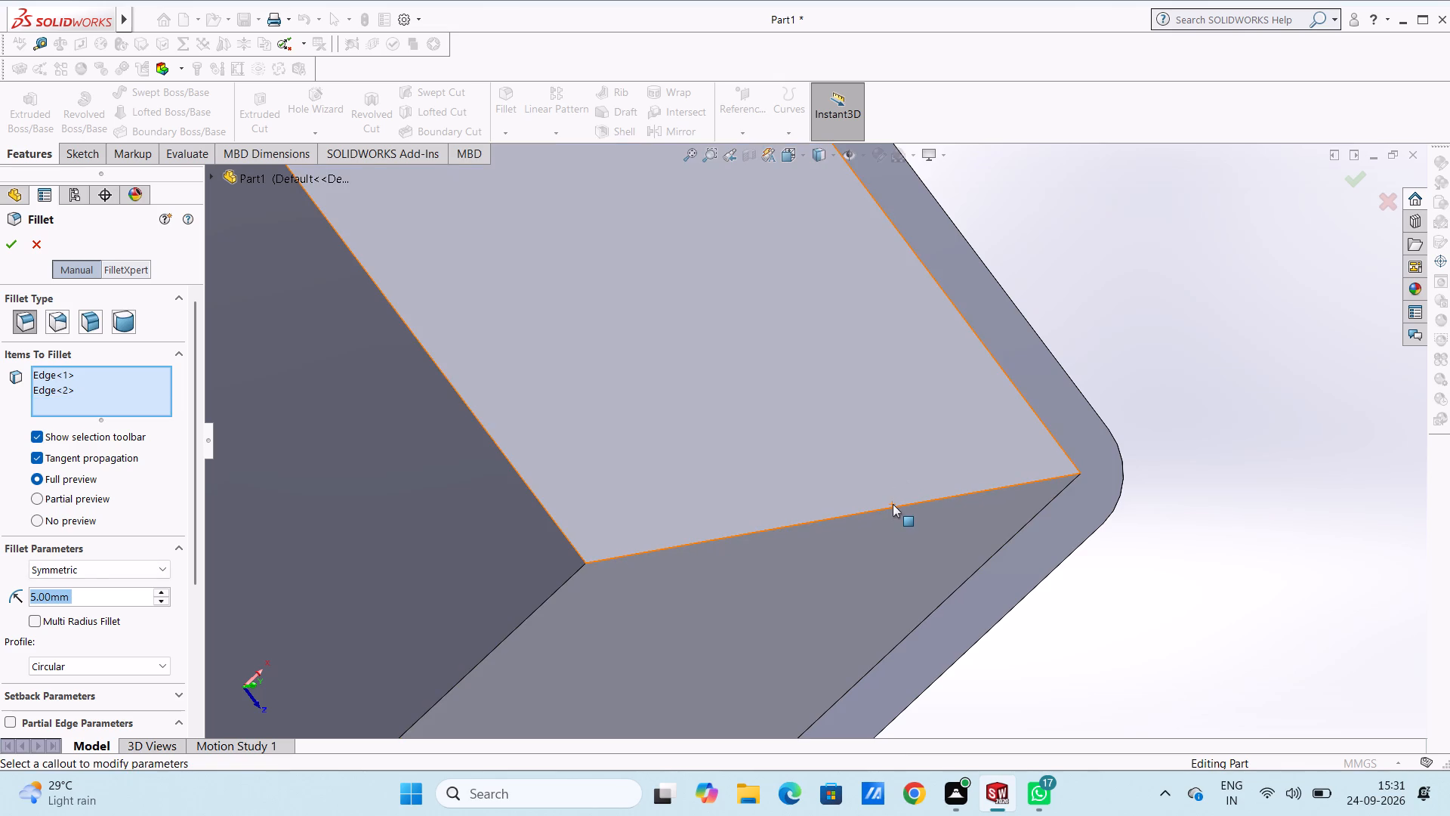
left_click(893, 505)
scroll(893, 504, "up", 7)
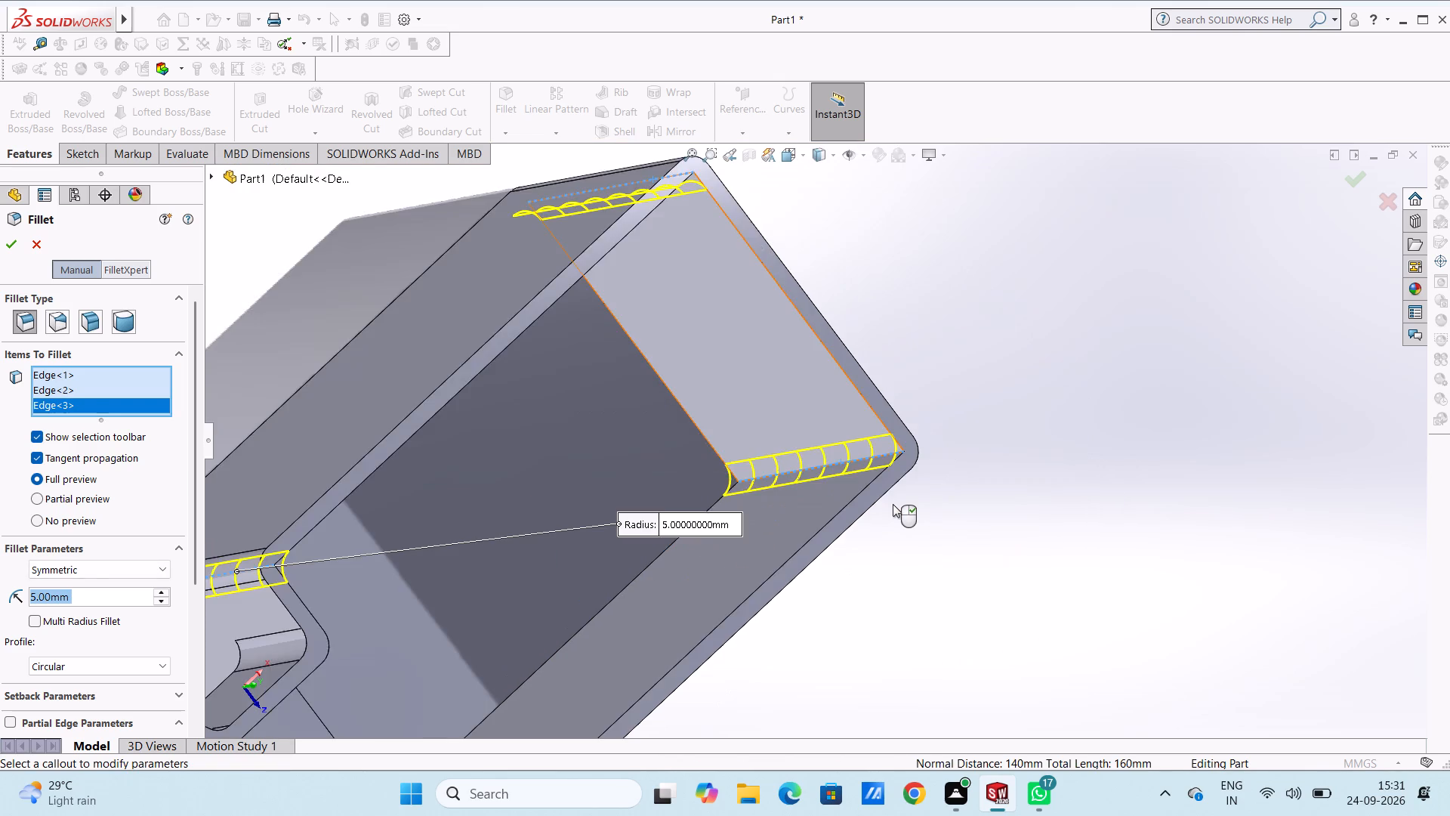
scroll(893, 504, "up", 3)
scroll(904, 495, "down", 1)
middle_click_drag(903, 494, 845, 499)
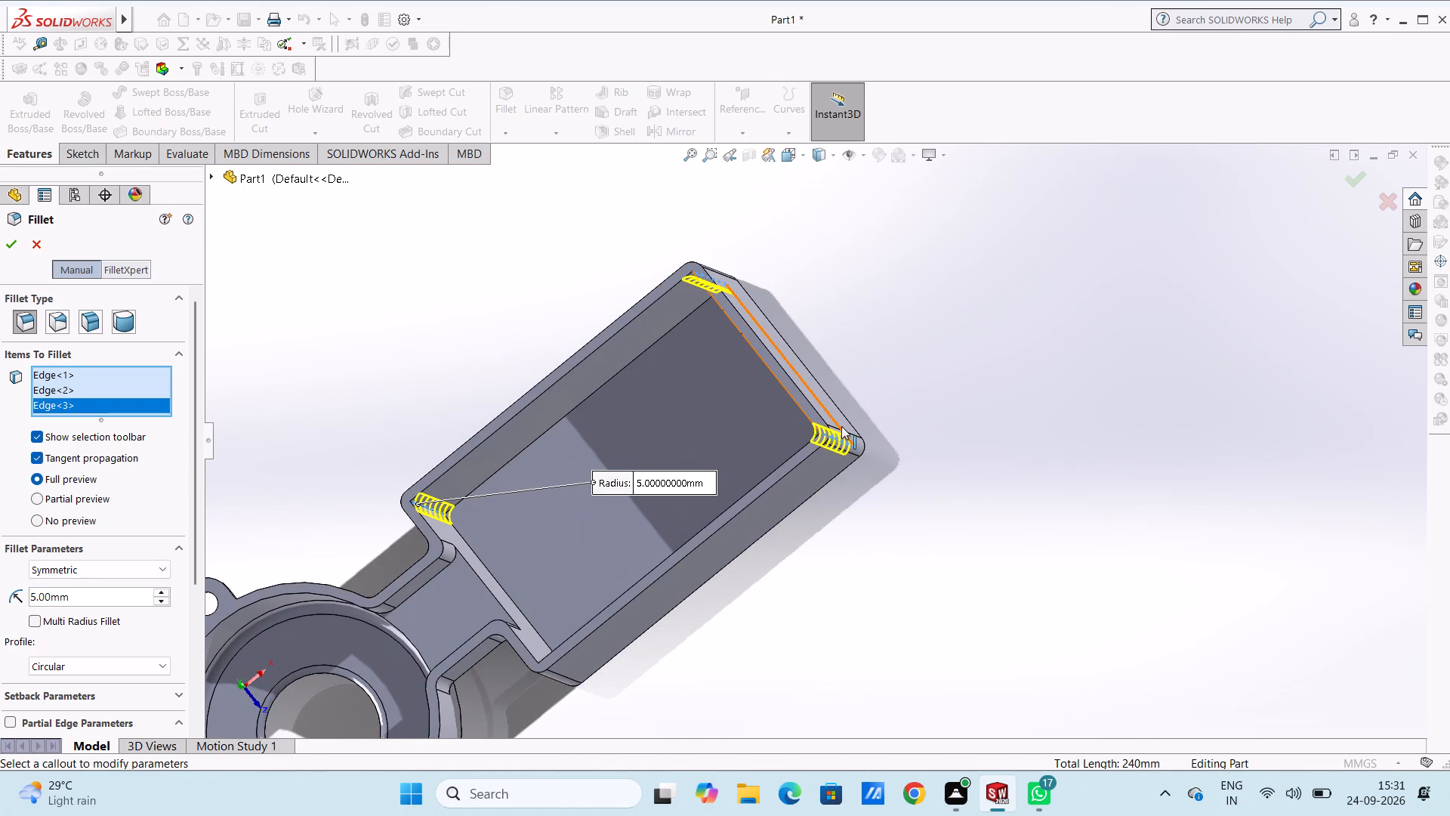
middle_click_drag(745, 461, 753, 469)
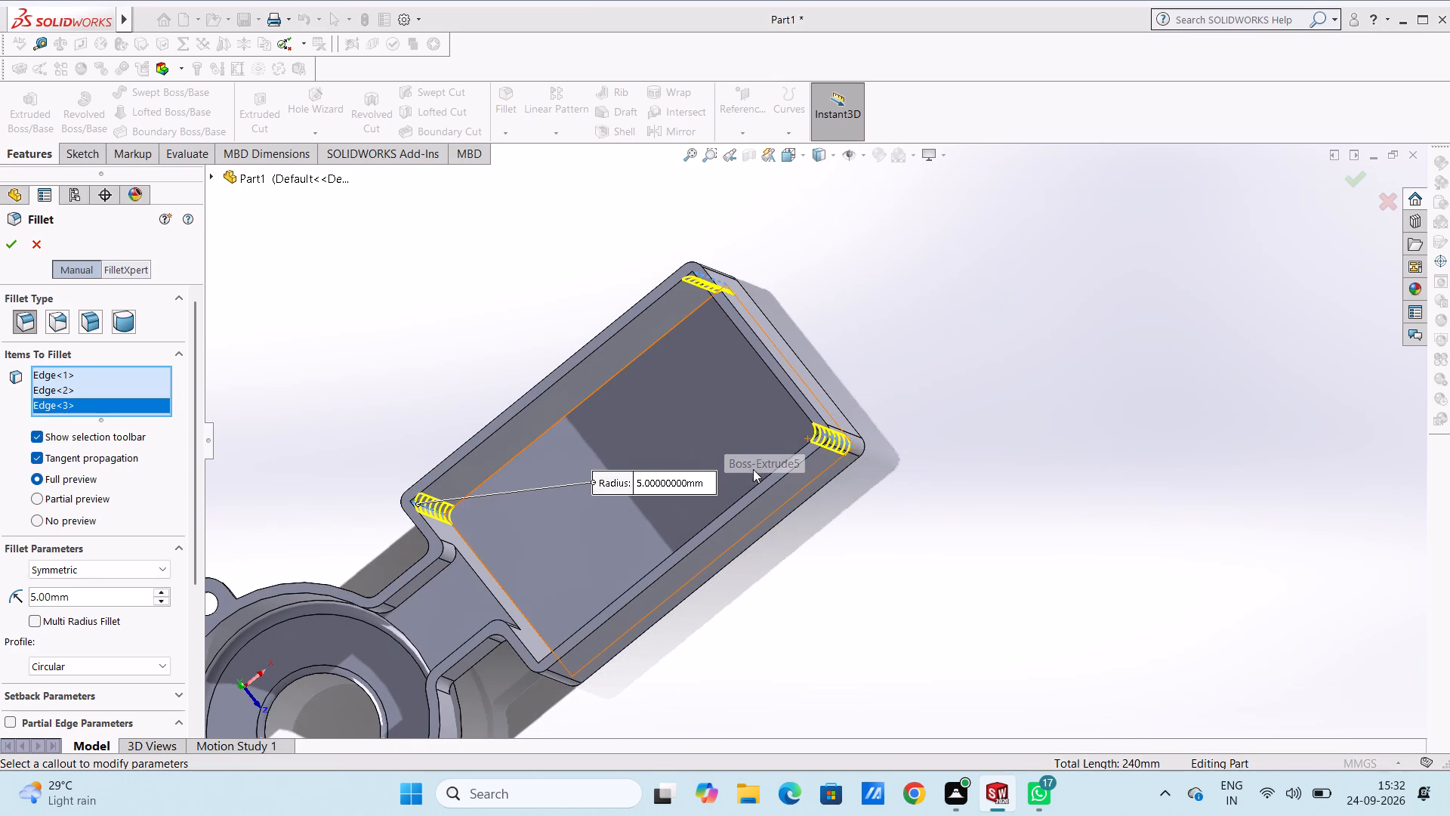
middle_click_drag(753, 469, 766, 513)
middle_click_drag(782, 588, 797, 620)
scroll(492, 641, "down", 4)
scroll(669, 573, "down", 3)
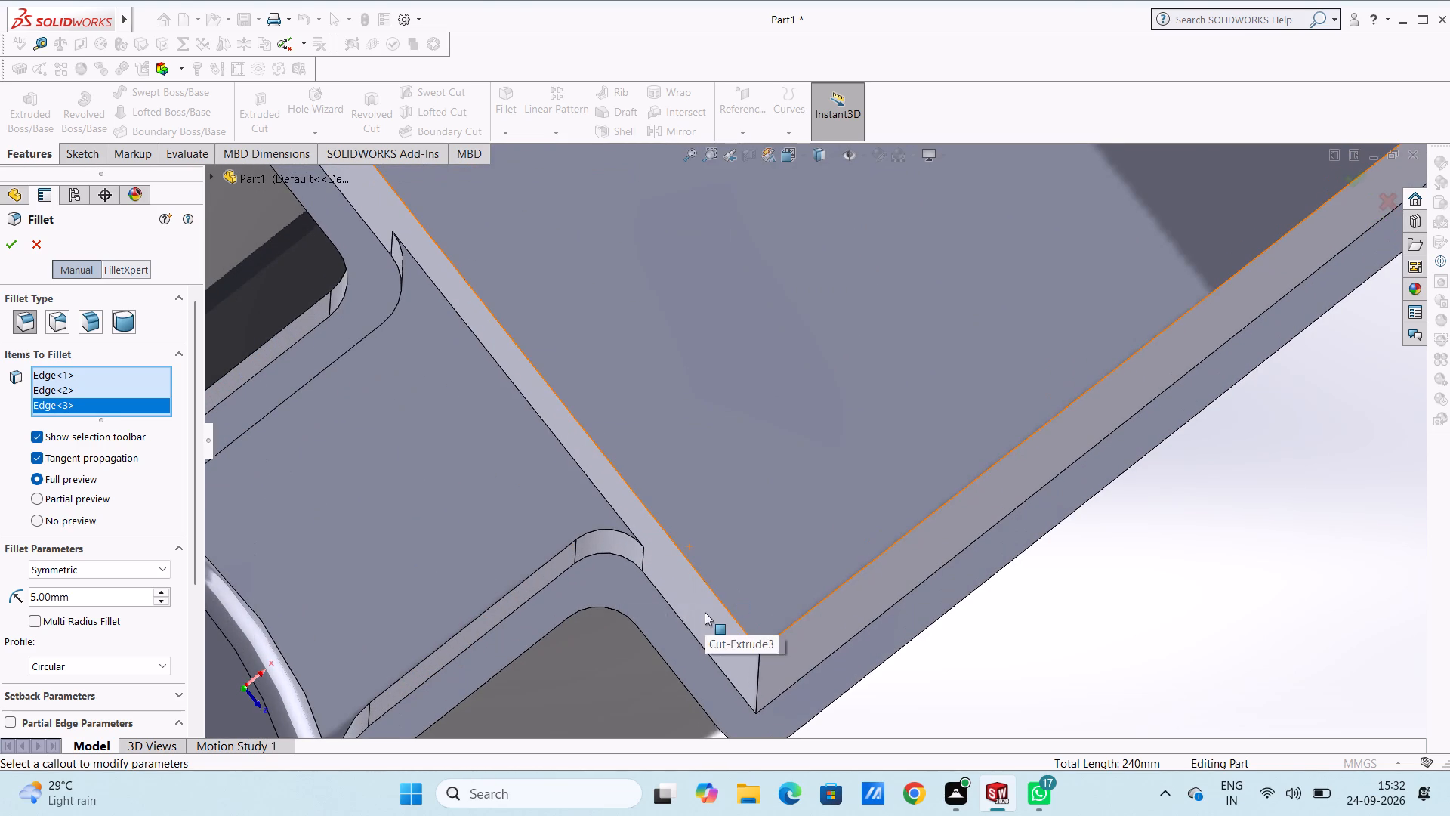
left_click(756, 689)
scroll(792, 644, "up", 9)
scroll(865, 521, "up", 6)
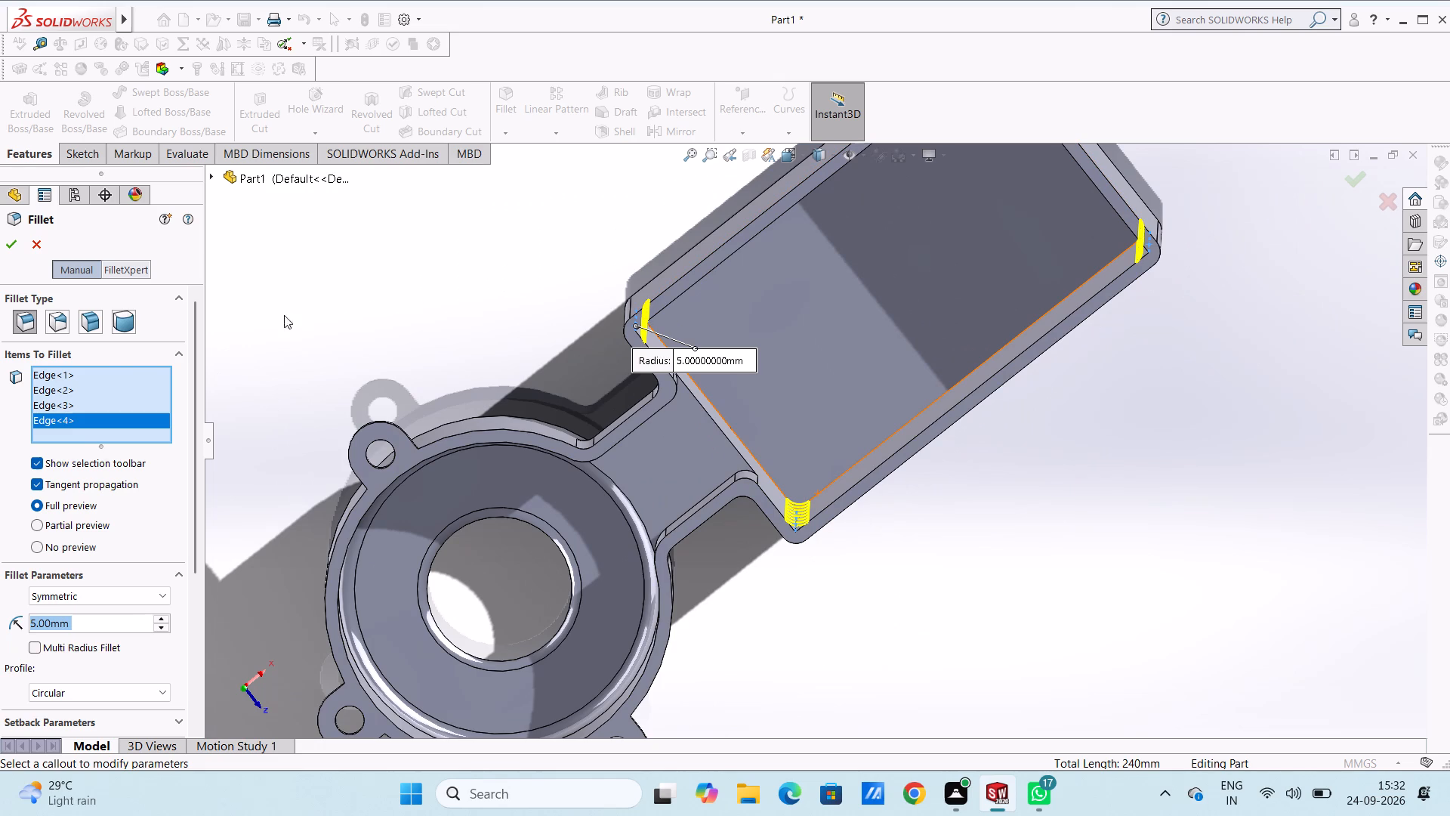
left_click(7, 244)
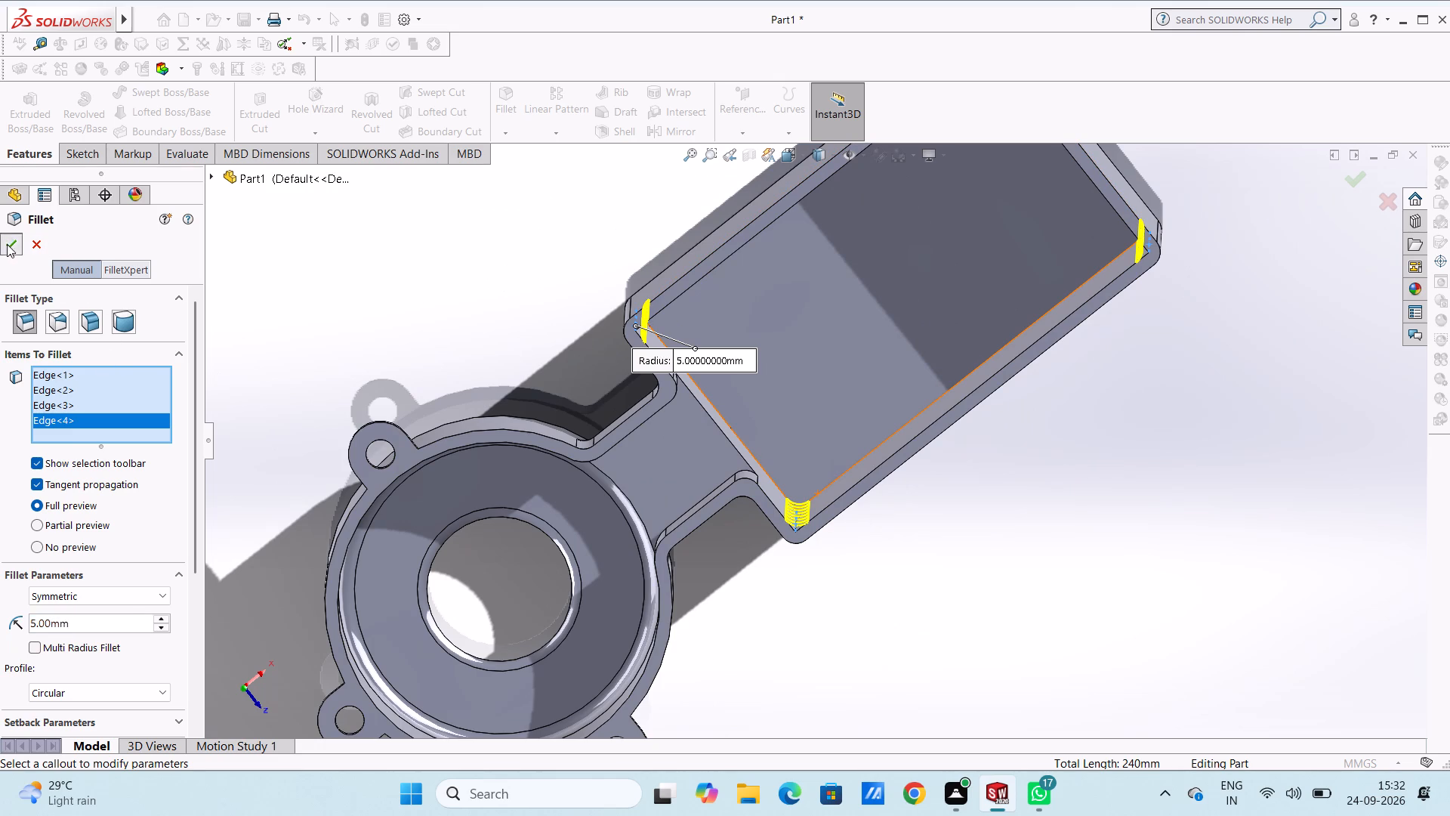
Fillet the channel floor's two side-wall edges and its end edge at the box's inner wall with a 2 mm radius in one feature.
scroll(390, 267, "up", 2)
middle_click_drag(422, 287, 446, 231)
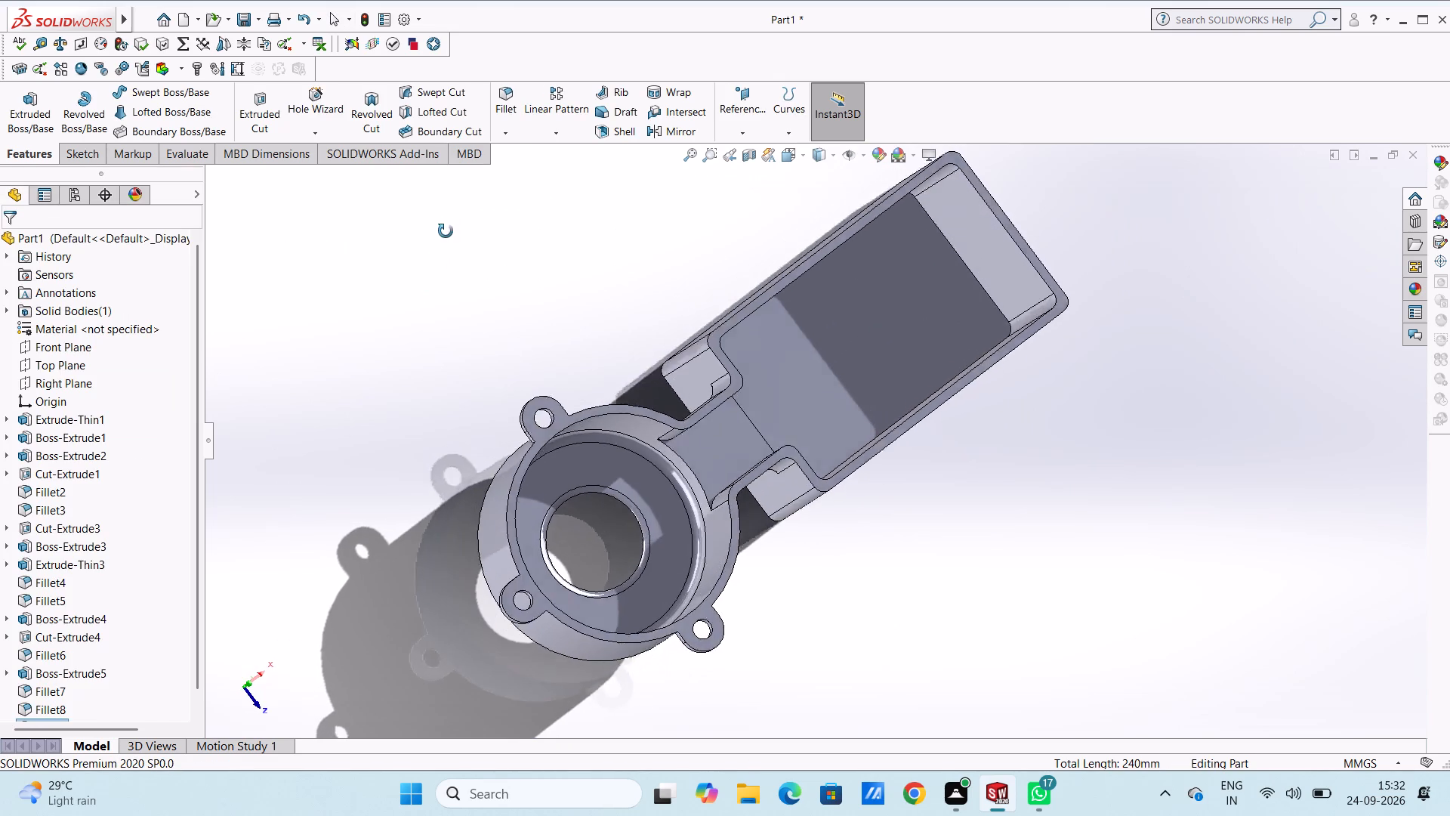
middle_click_drag(446, 231, 443, 208)
middle_click_drag(440, 301, 401, 285)
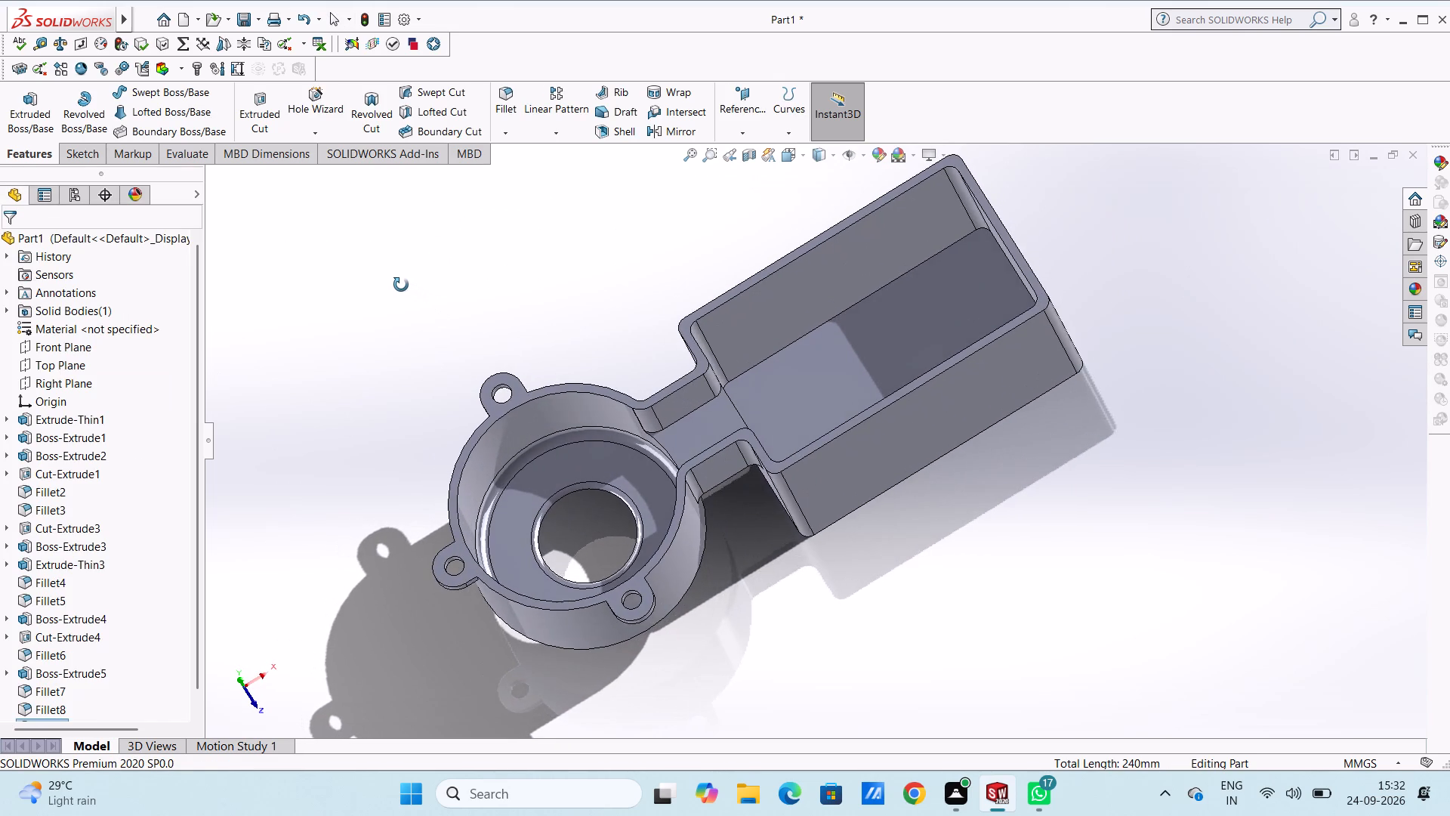
middle_click_drag(401, 285, 397, 282)
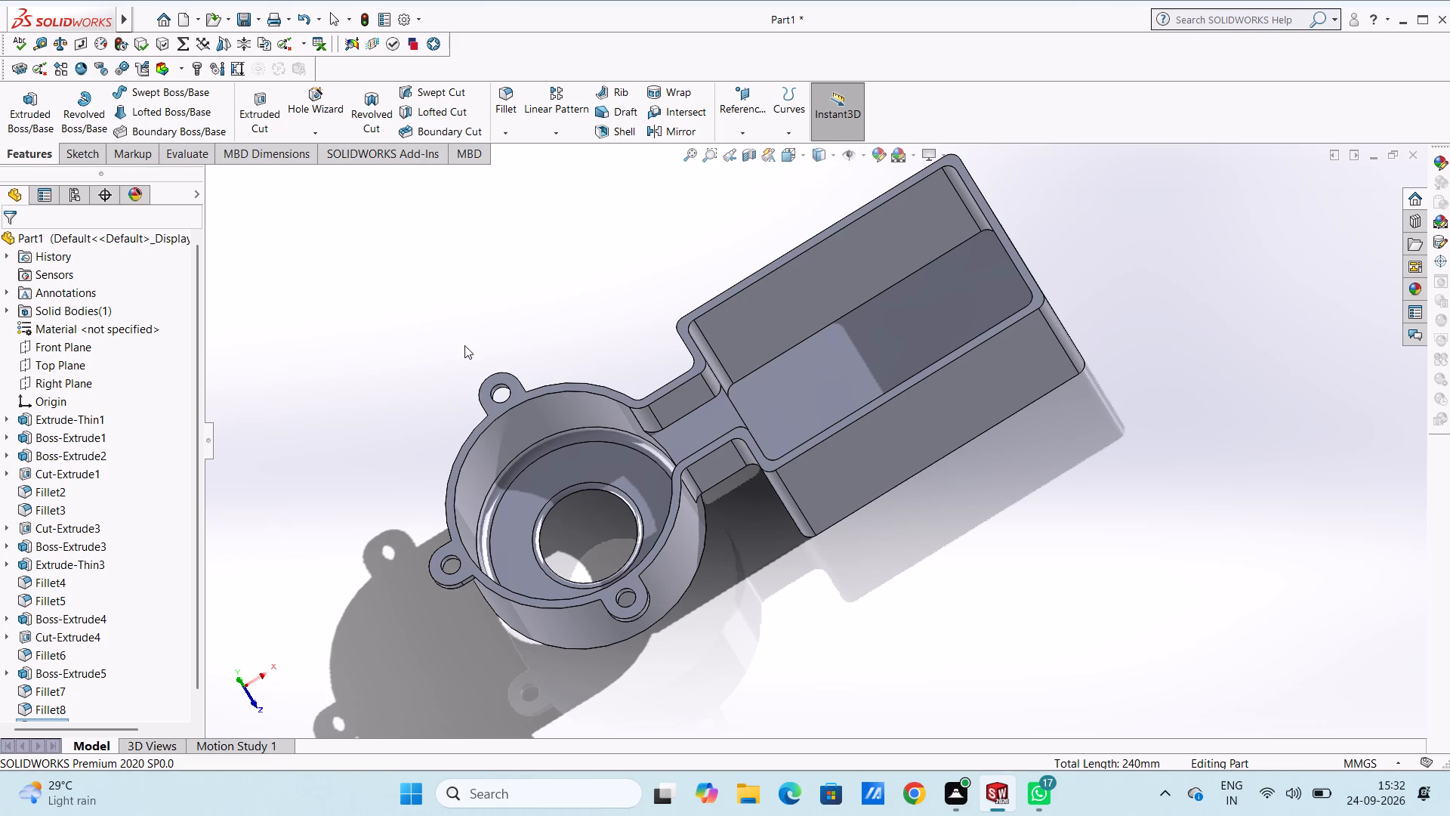
middle_click_drag(804, 374, 770, 394)
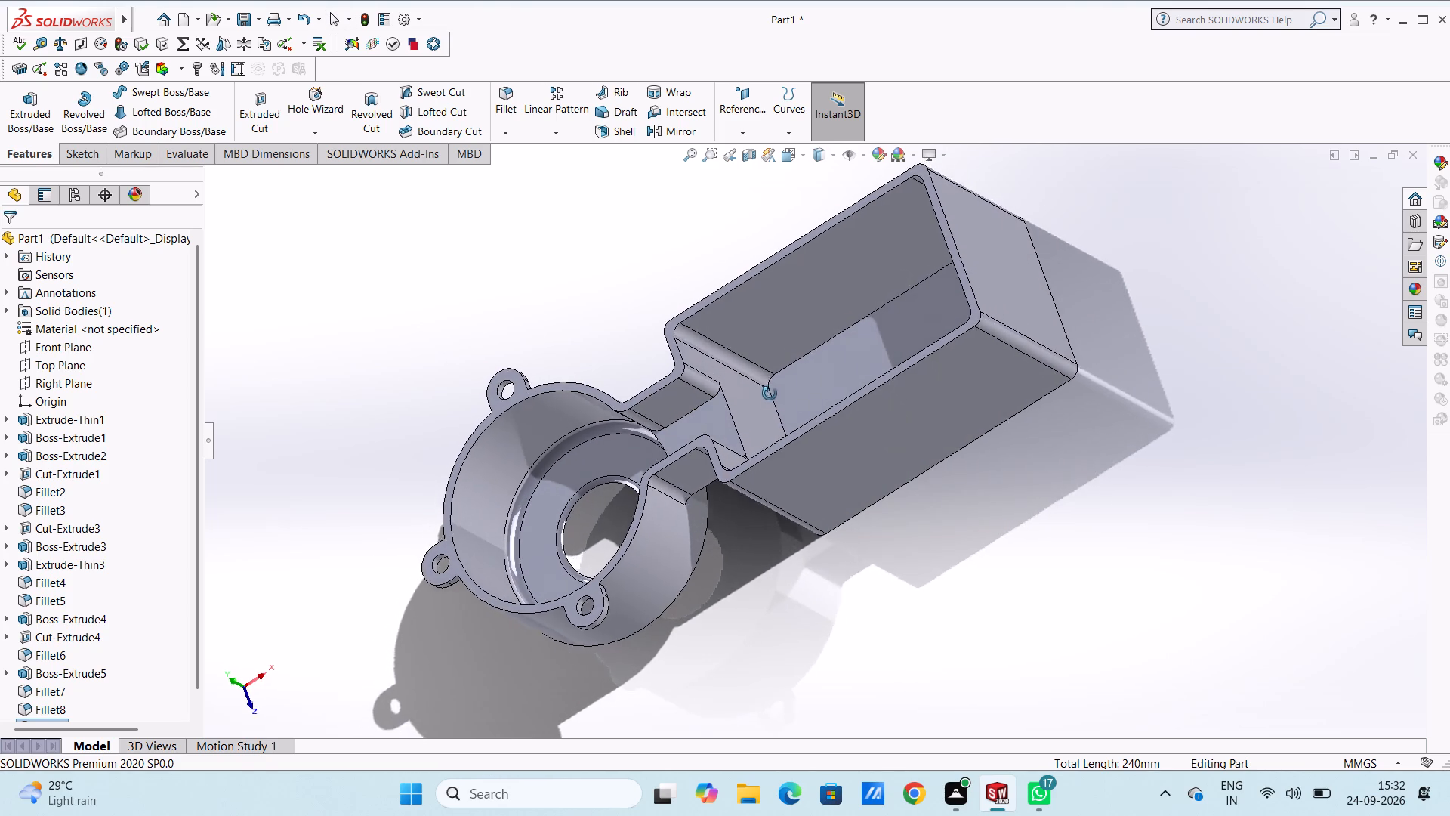
middle_click_drag(770, 394, 759, 419)
scroll(744, 422, "down", 5)
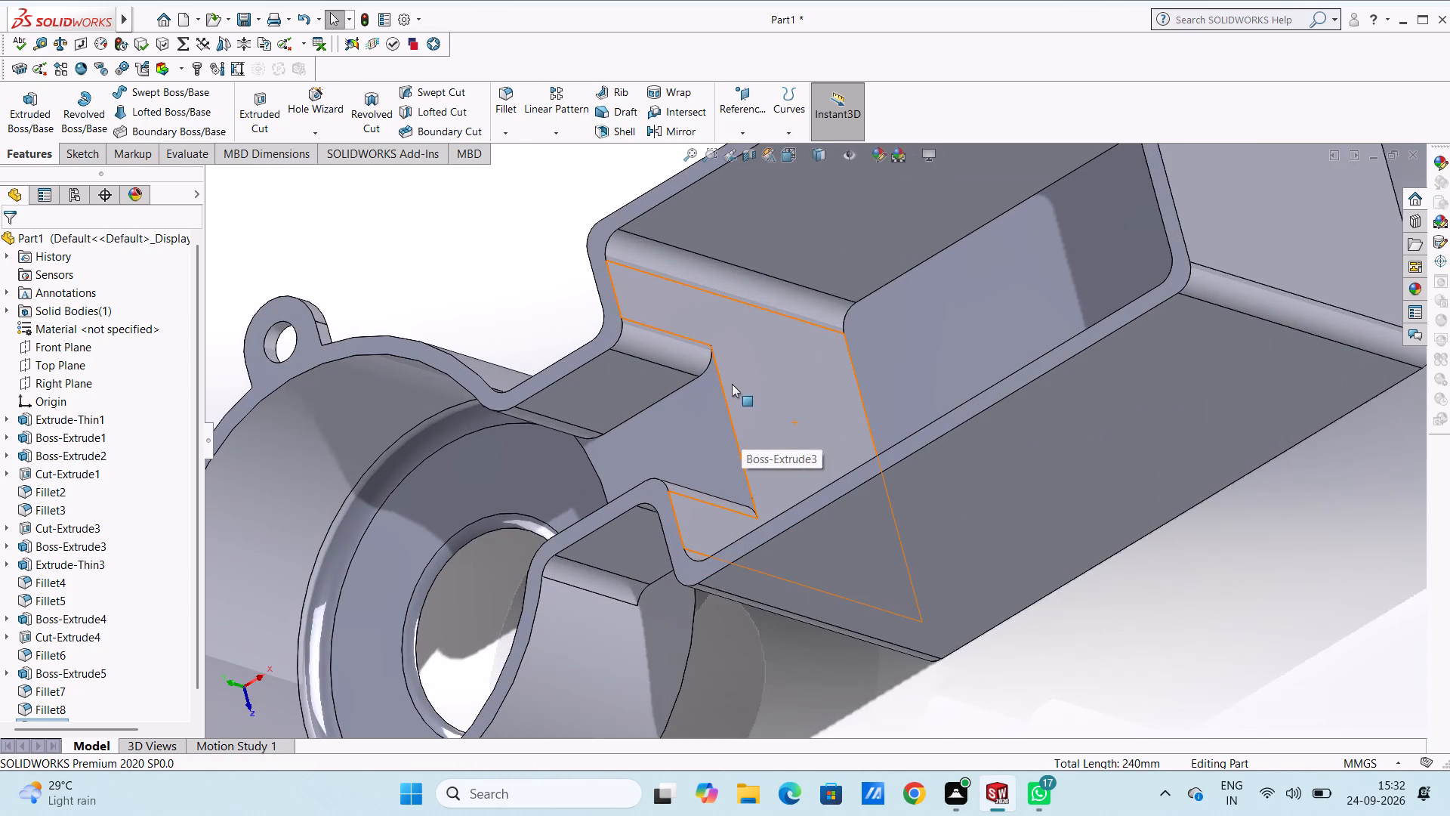
left_click(508, 90)
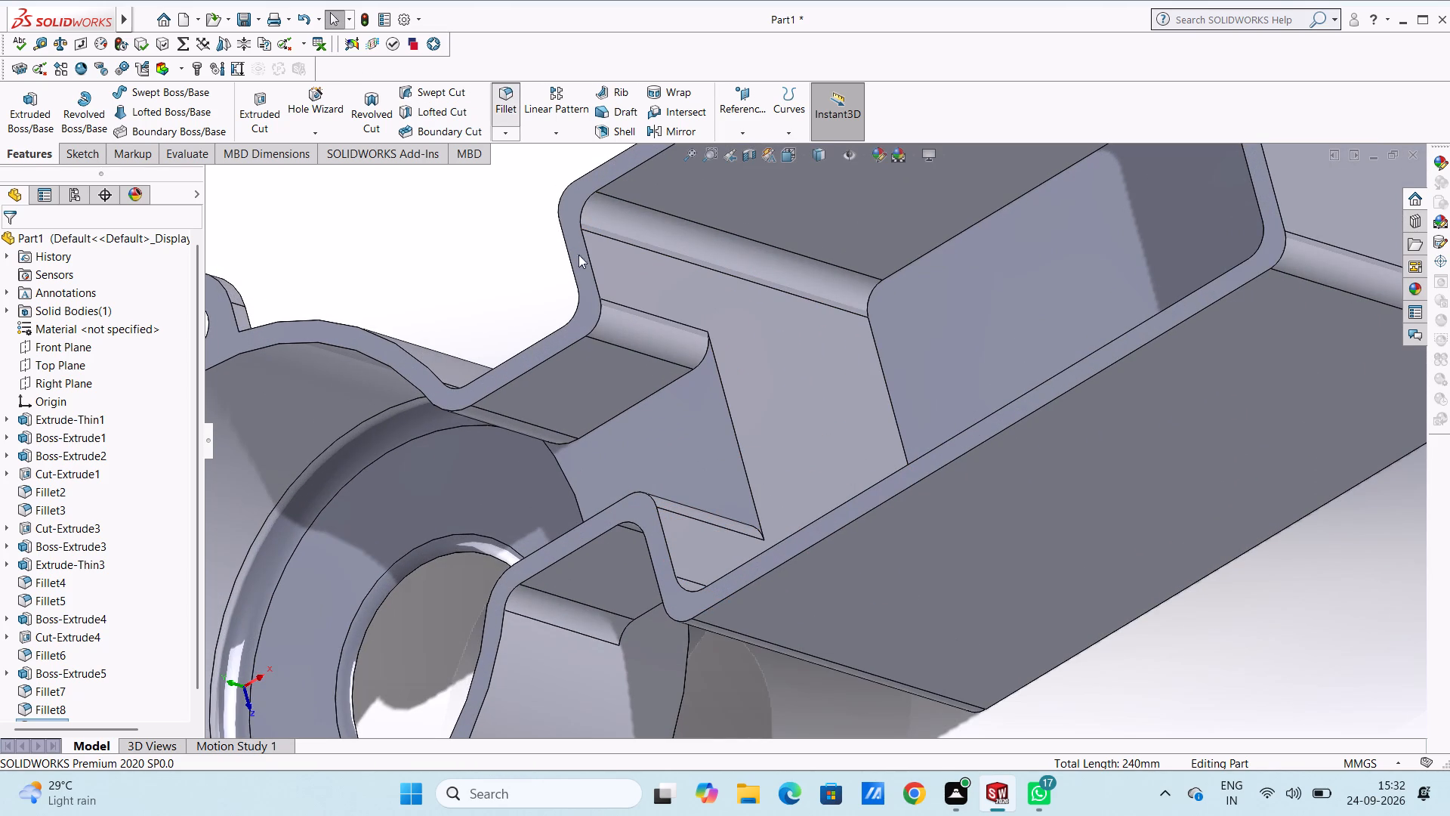
left_click(631, 407)
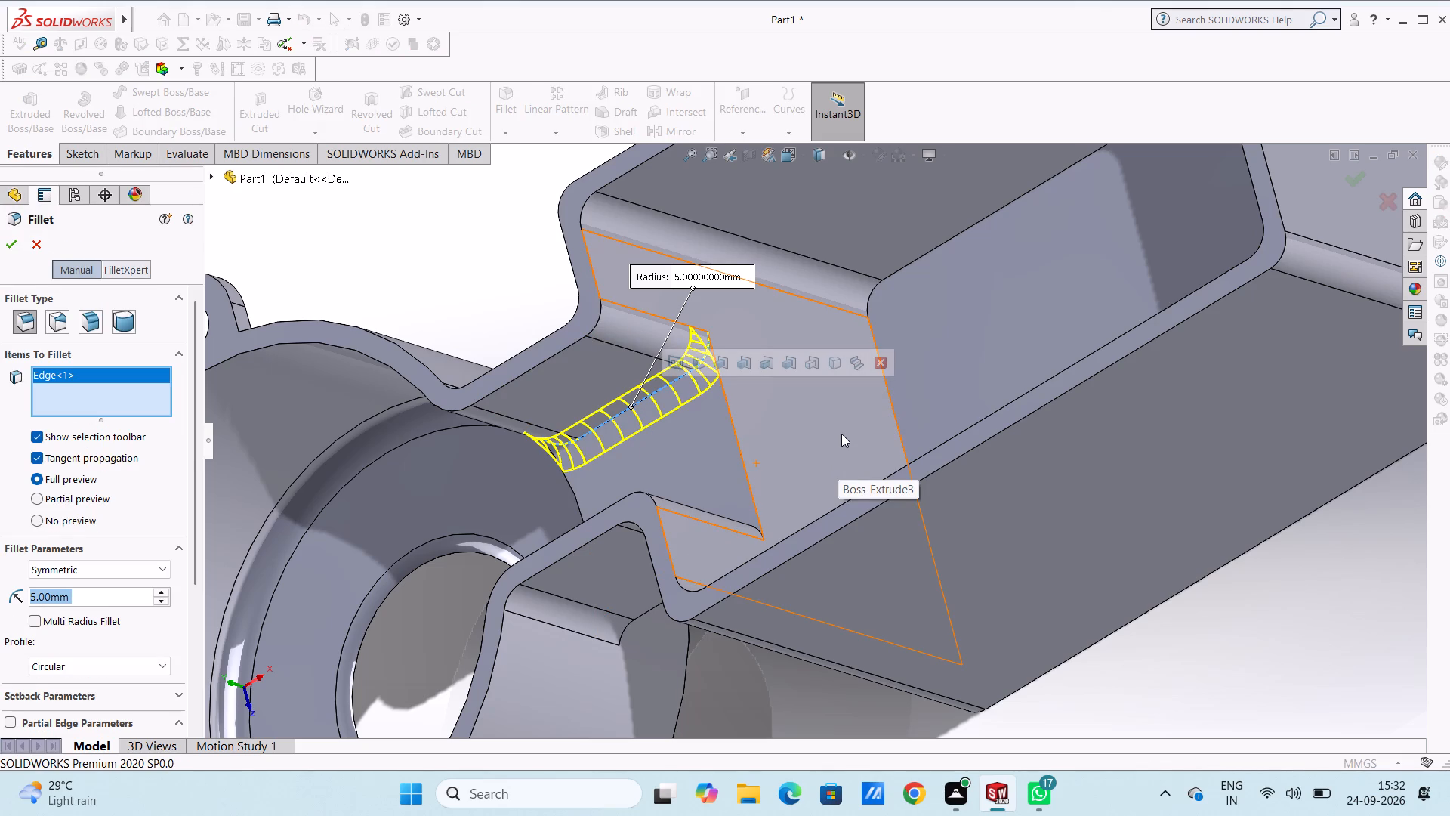
key("2")
key("Return")
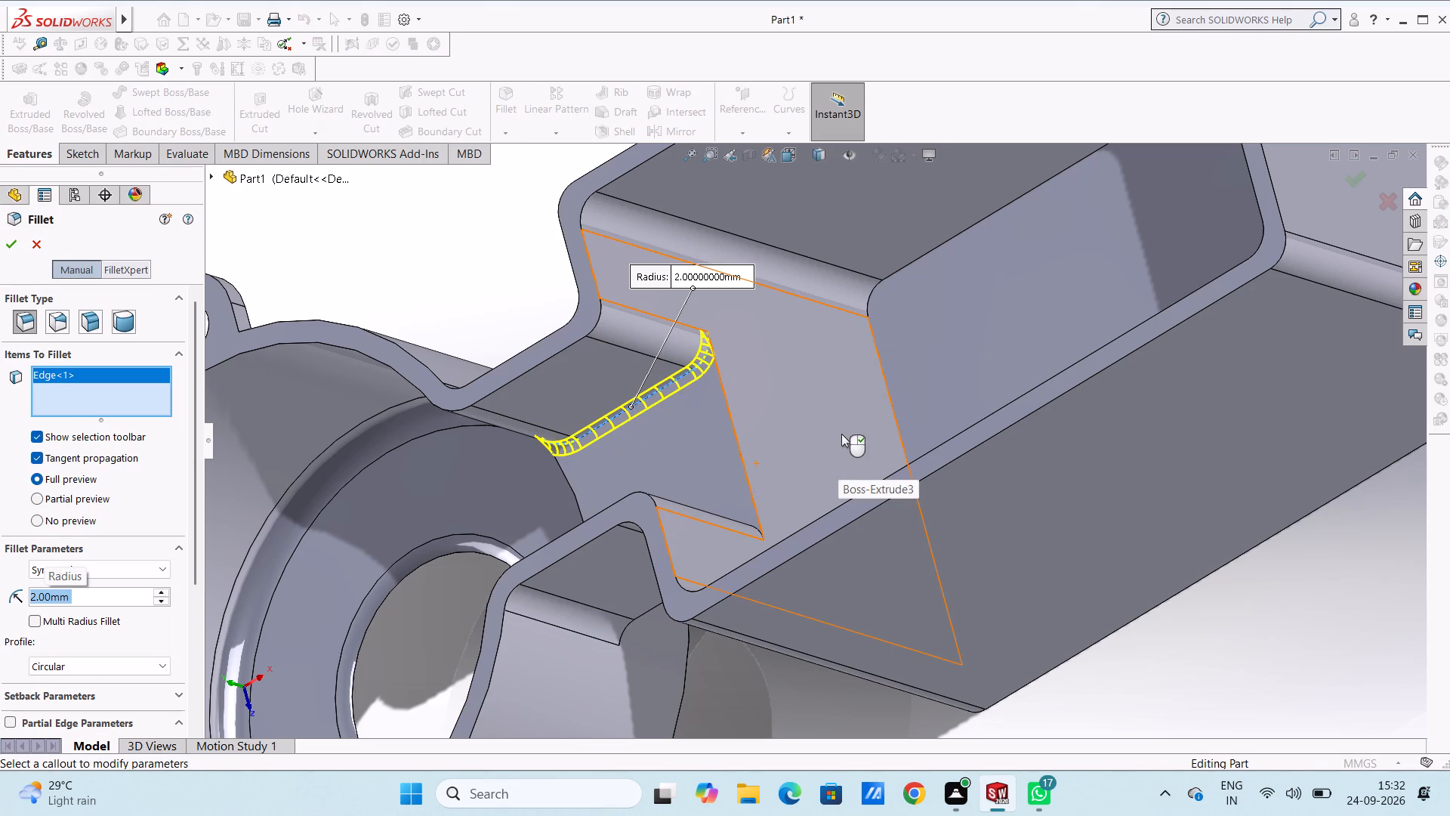
middle_click_drag(837, 375, 828, 552)
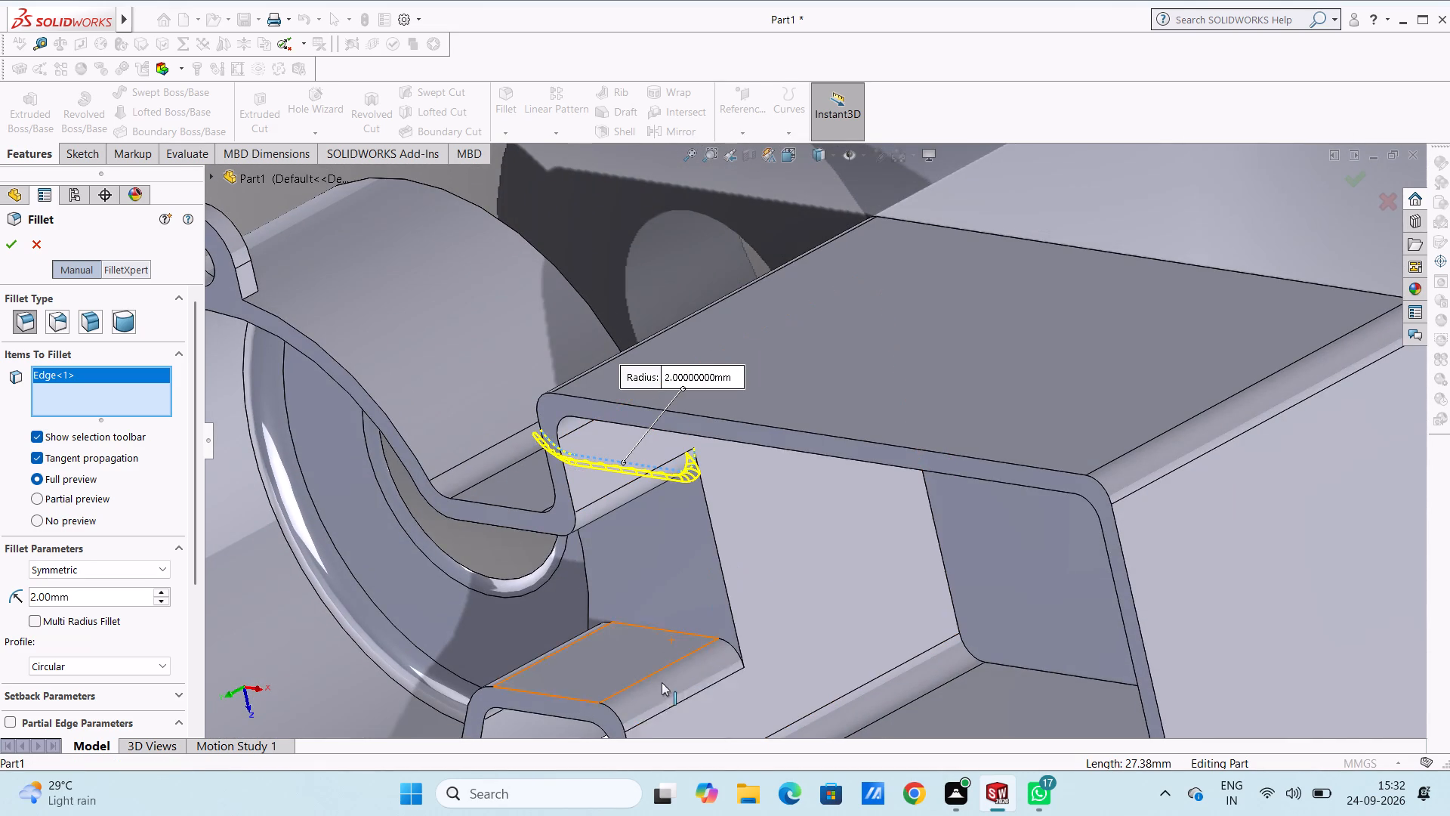
left_click(697, 633)
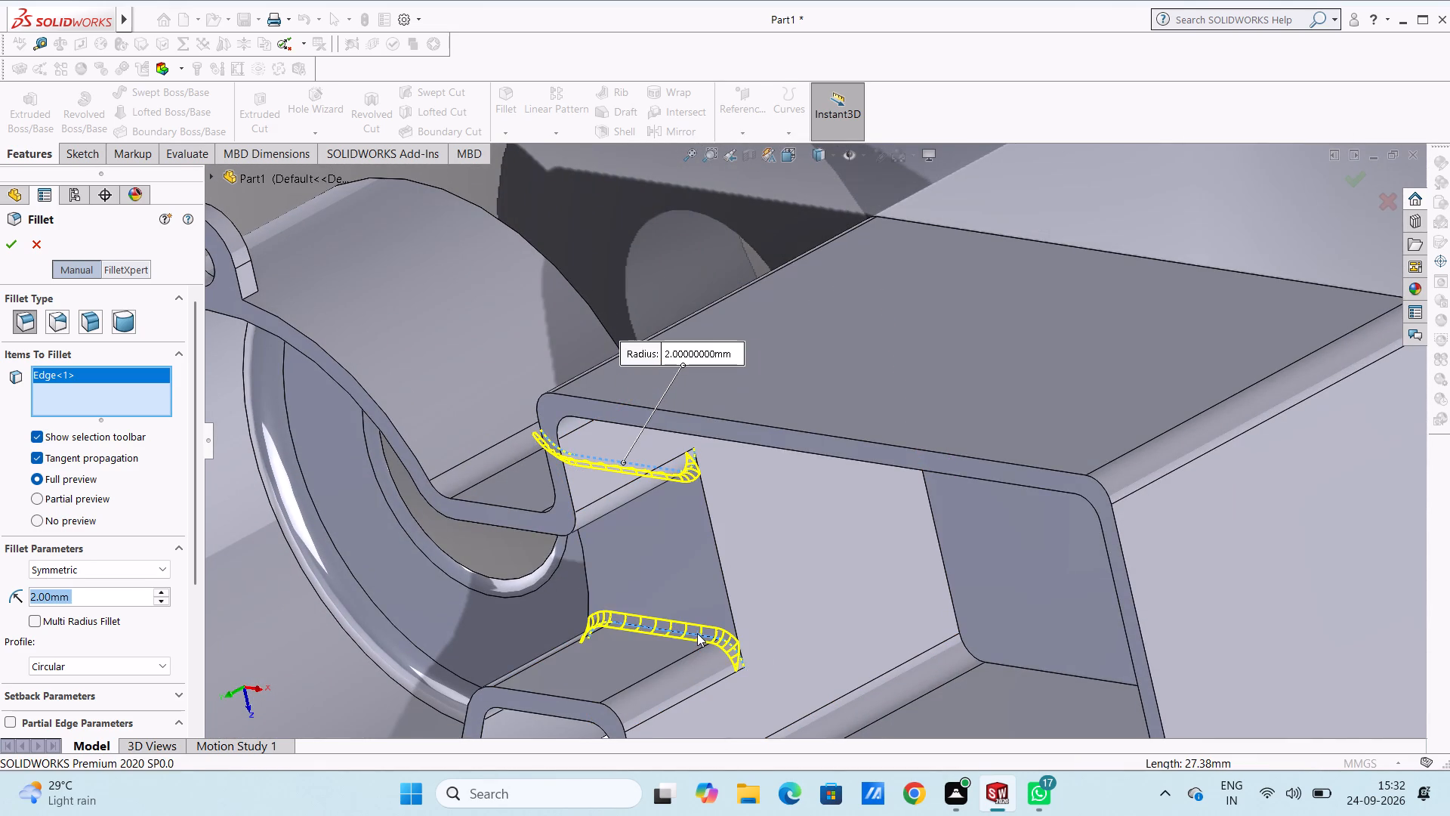
scroll(697, 633, "up", 2)
middle_click_drag(815, 512, 835, 472)
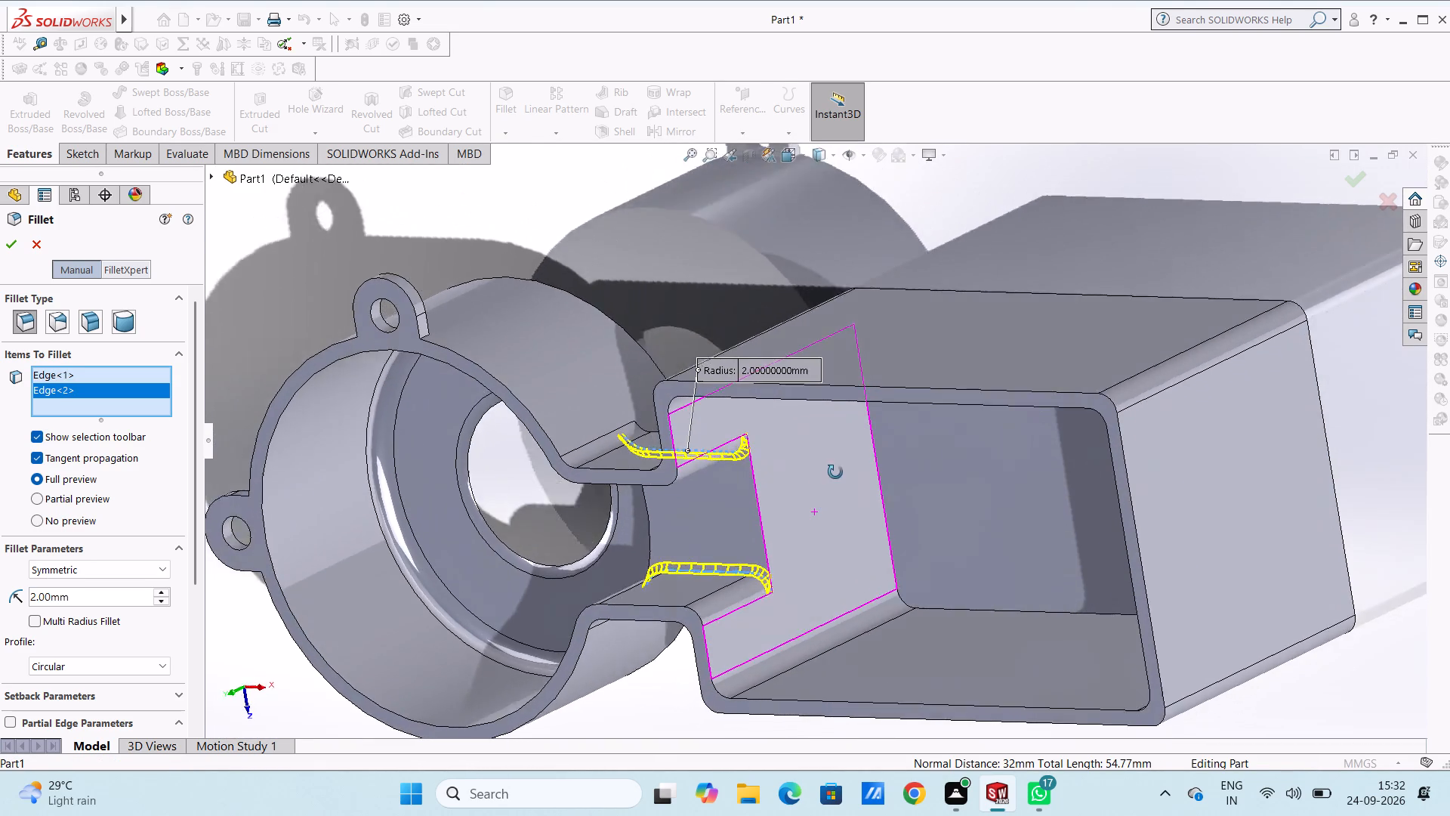
middle_click_drag(835, 472, 841, 383)
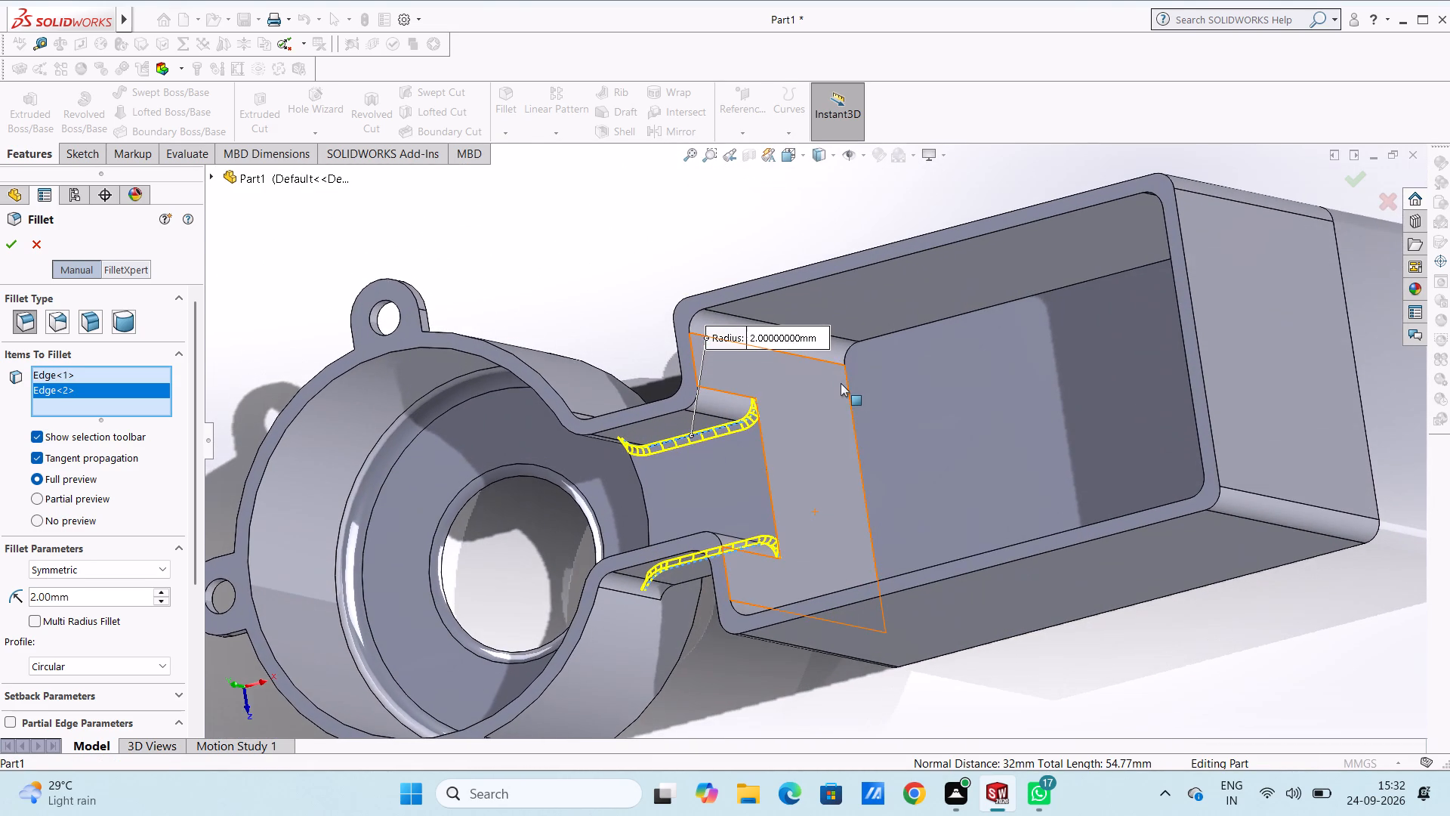
scroll(802, 435, "down", 2)
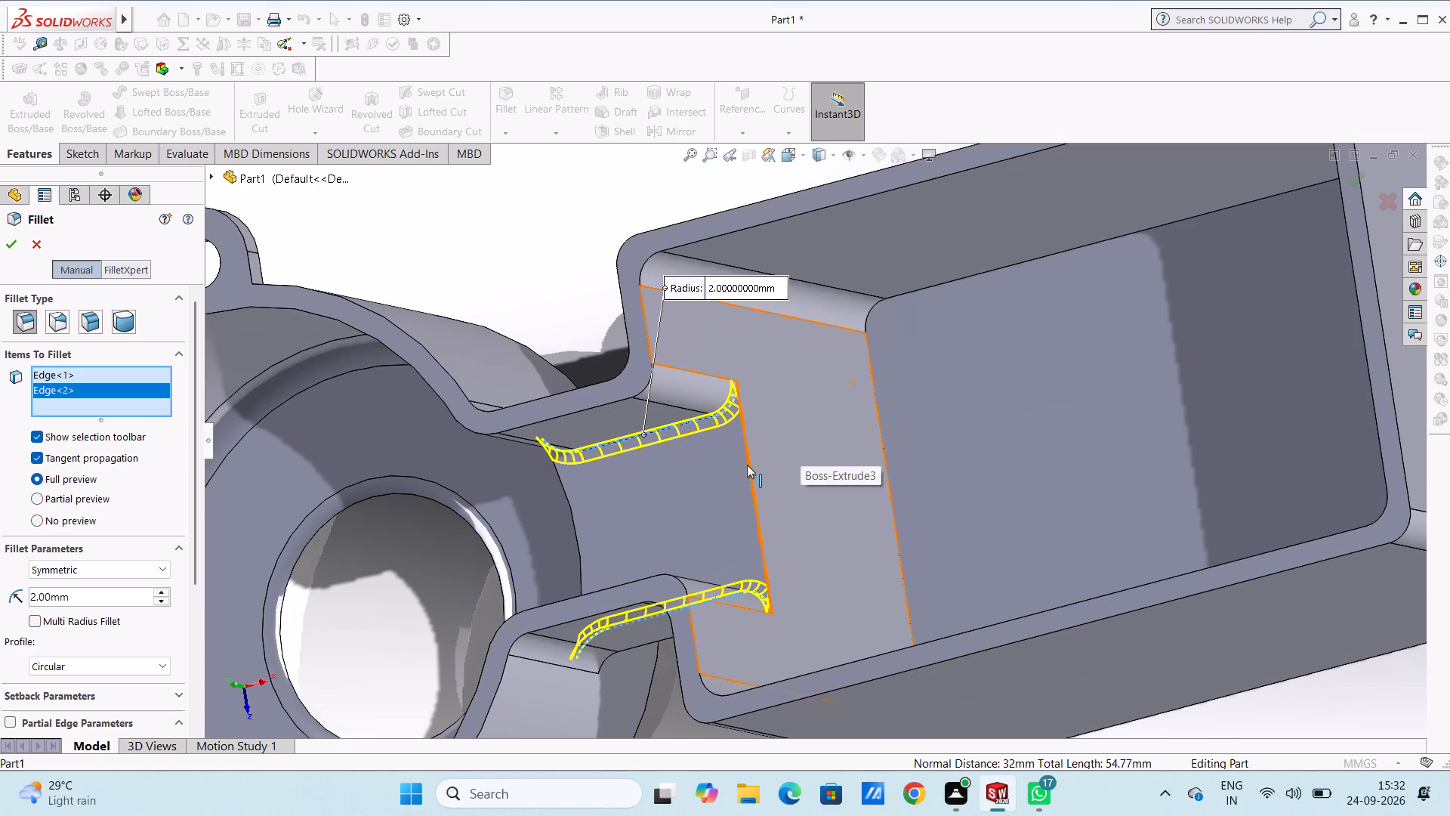
left_click(747, 465)
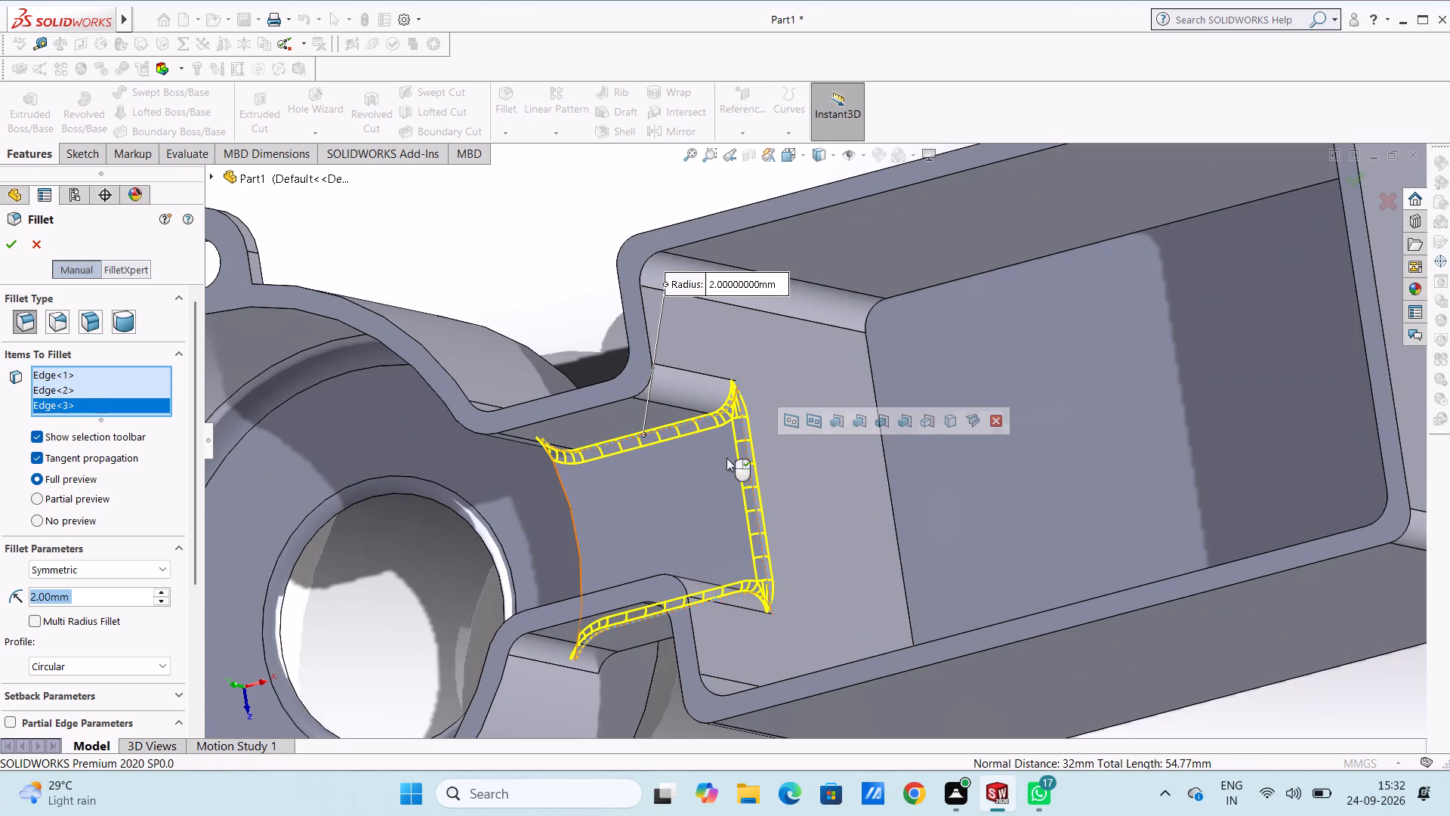
left_click(12, 240)
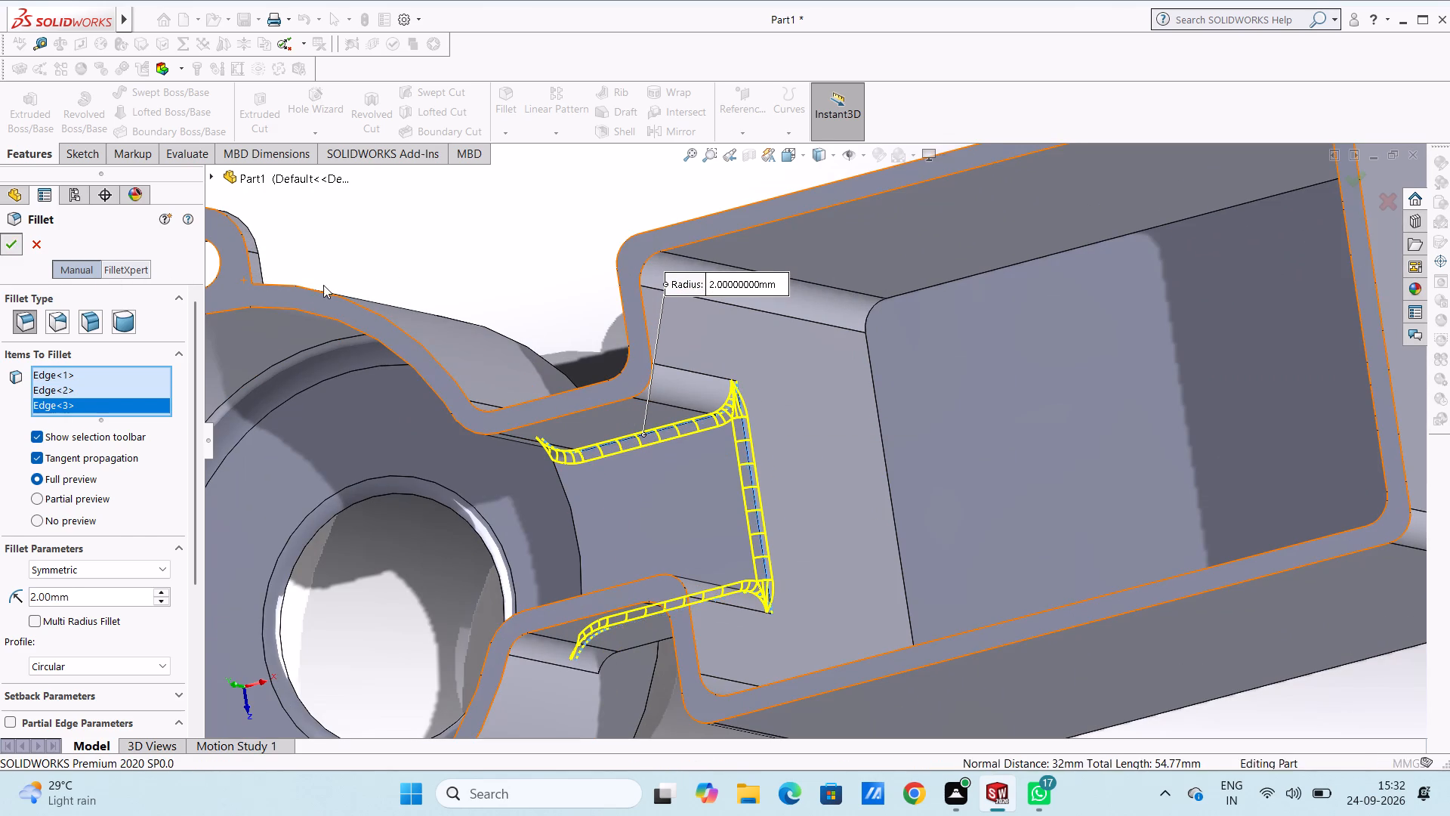
left_click(436, 264)
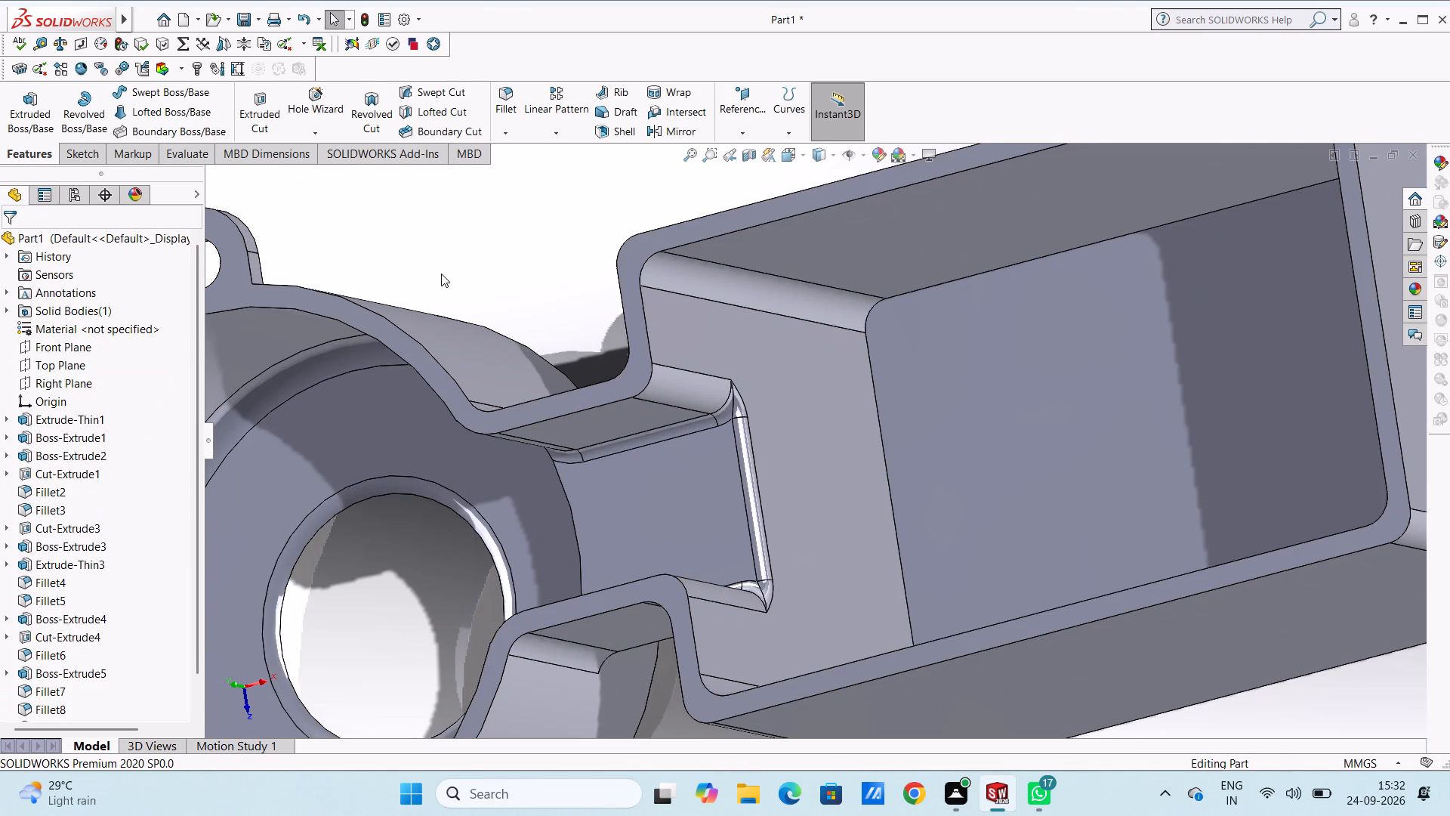
Examine the filleted channel, its floor edges and the box interior from several angles and distances.
scroll(441, 274, "up", 1)
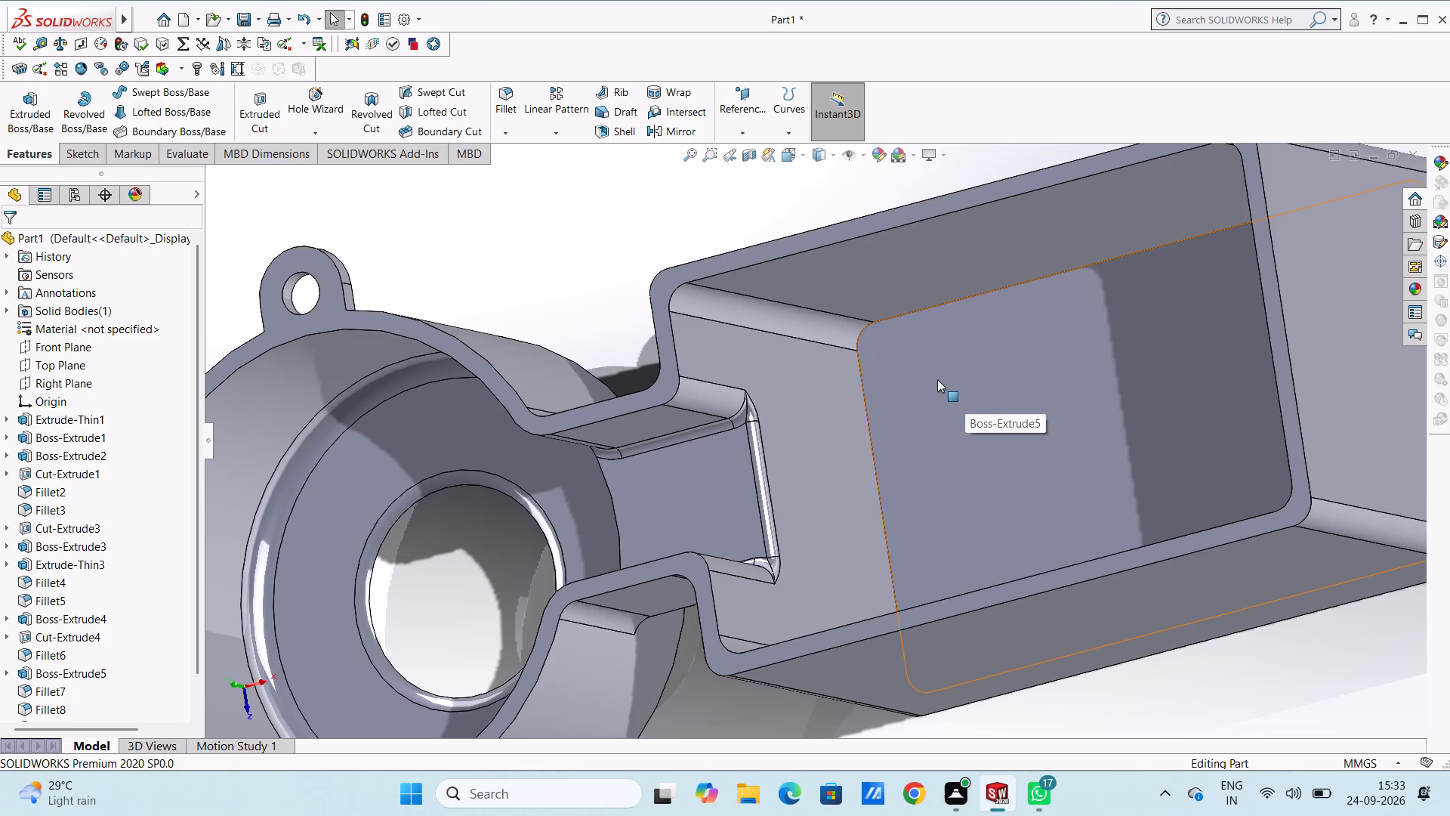
scroll(930, 388, "down", 3)
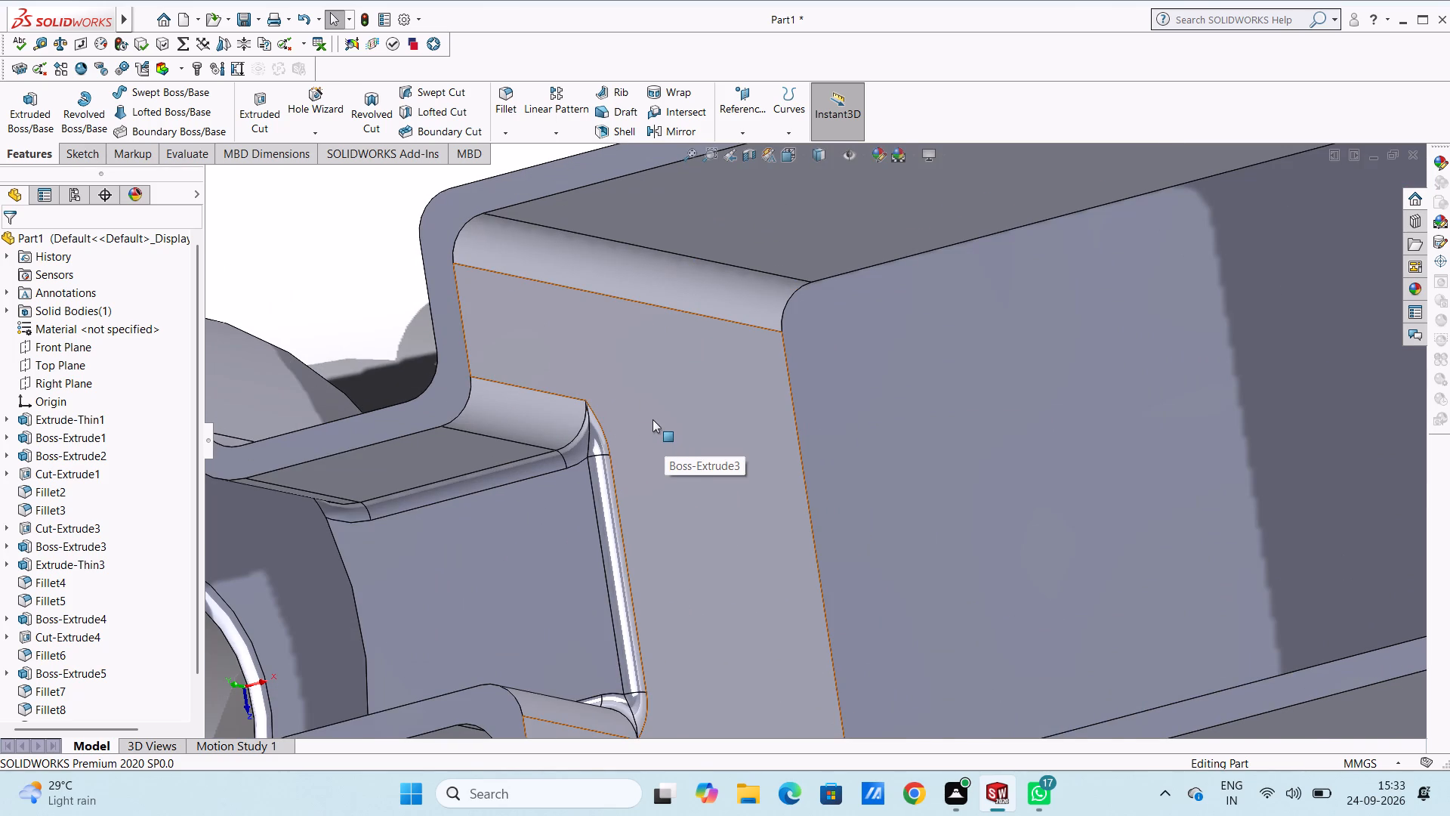
scroll(652, 419, "up", 4)
middle_click_drag(592, 309, 646, 420)
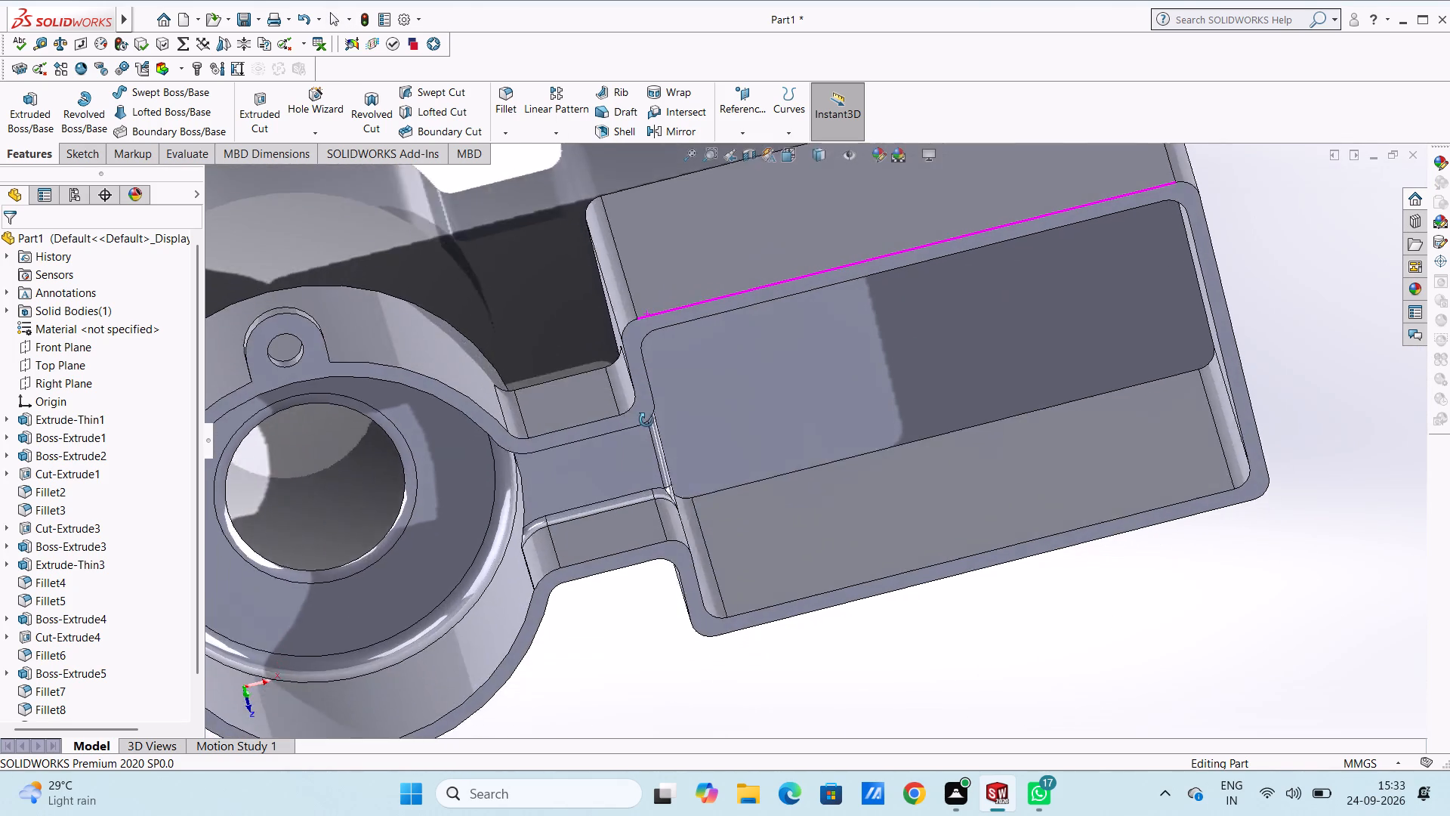
middle_click_drag(646, 420, 693, 292)
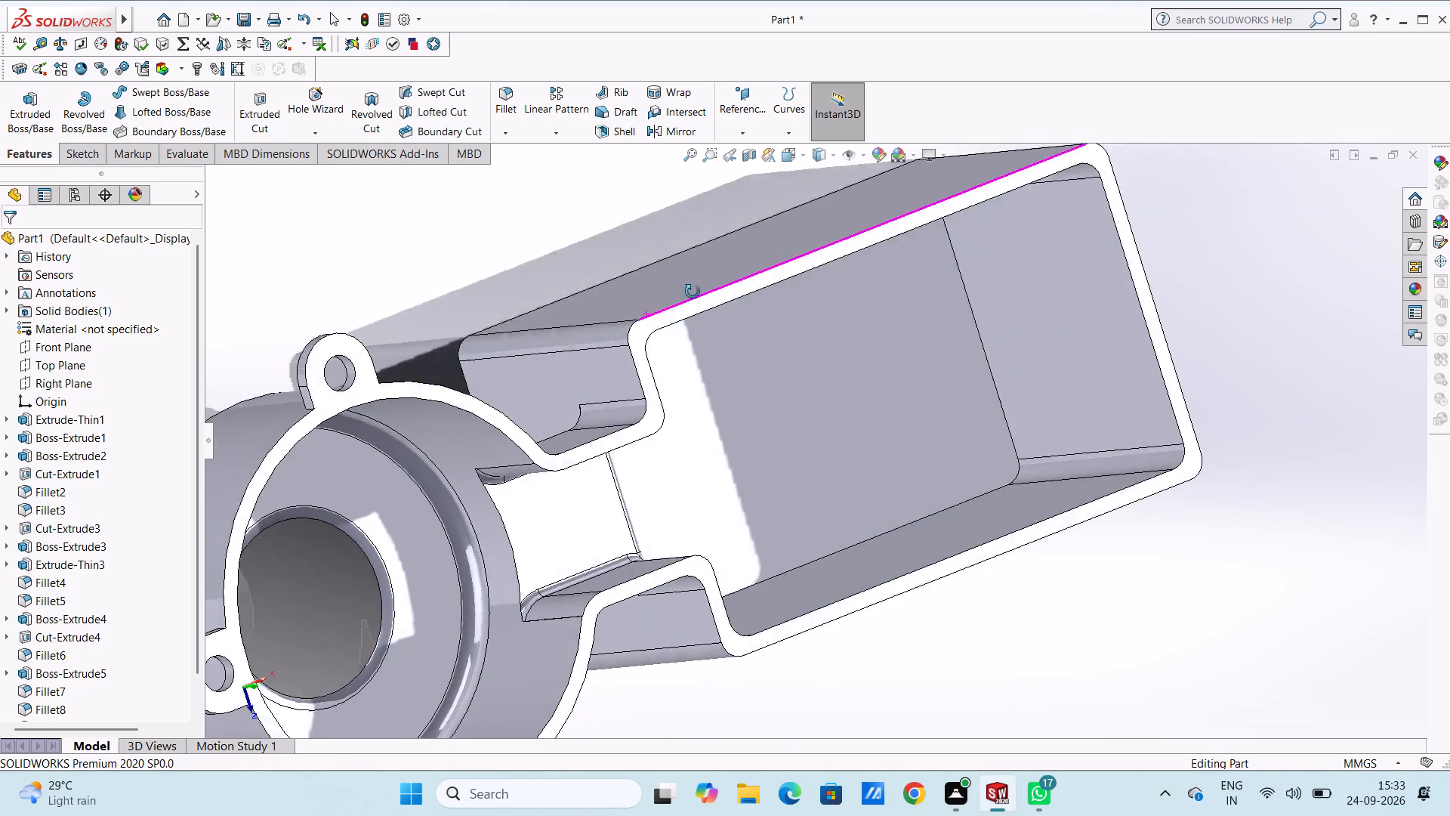
middle_click_drag(693, 292, 688, 257)
middle_click_drag(688, 257, 670, 255)
middle_click_drag(662, 253, 652, 251)
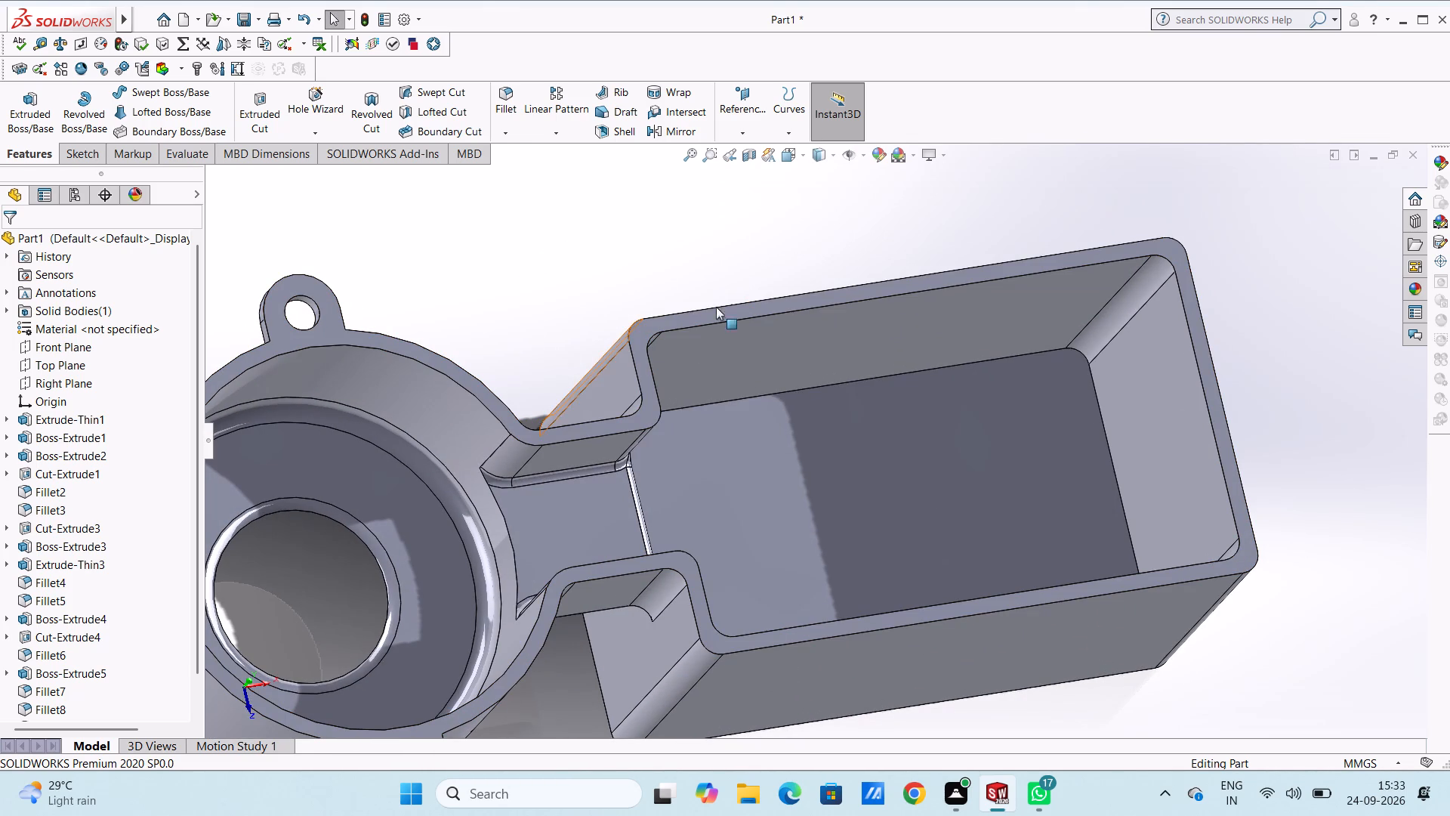
scroll(708, 352, "up", 4)
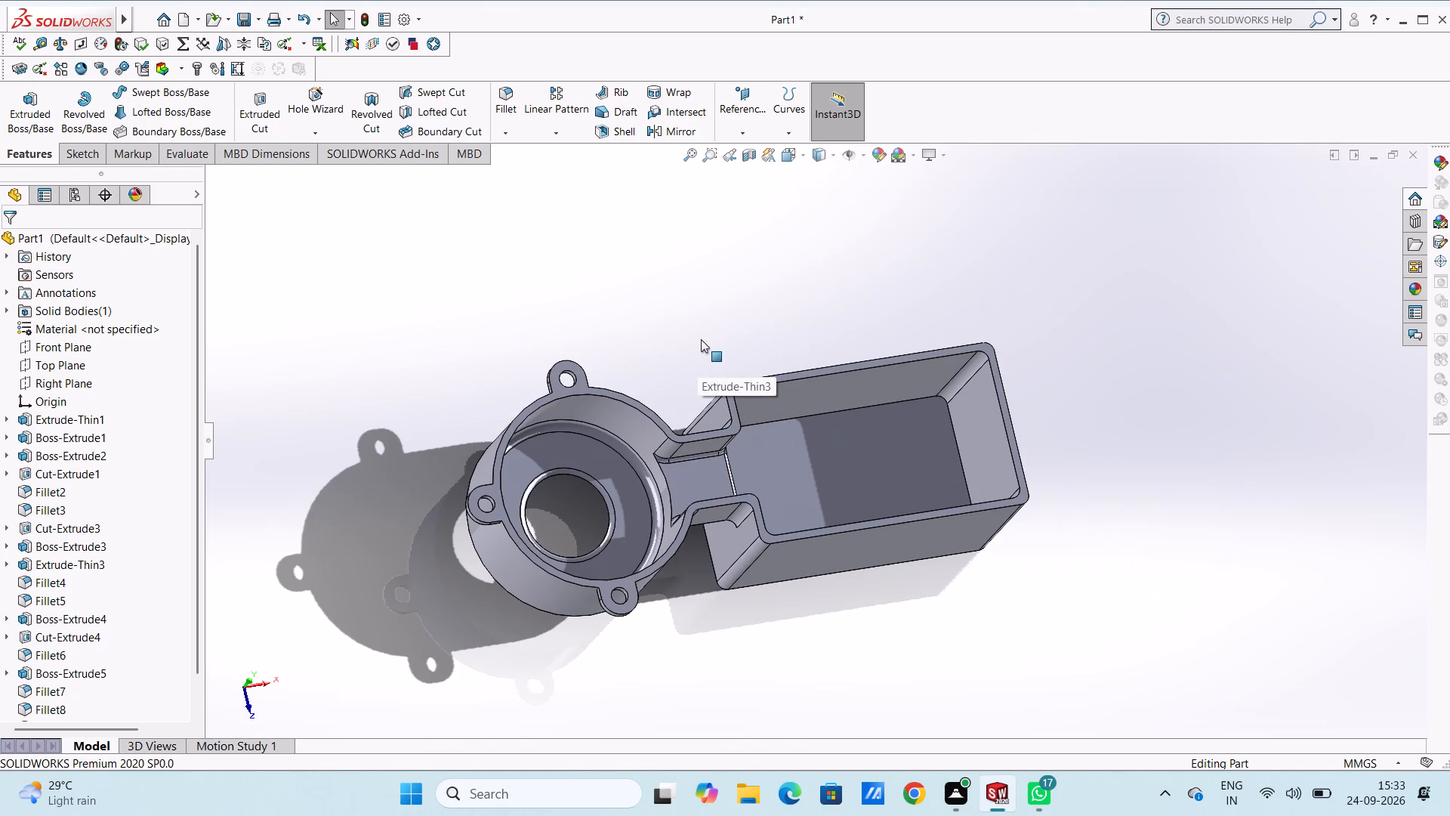
scroll(677, 339, "down", 1)
middle_click_drag(606, 347, 541, 366)
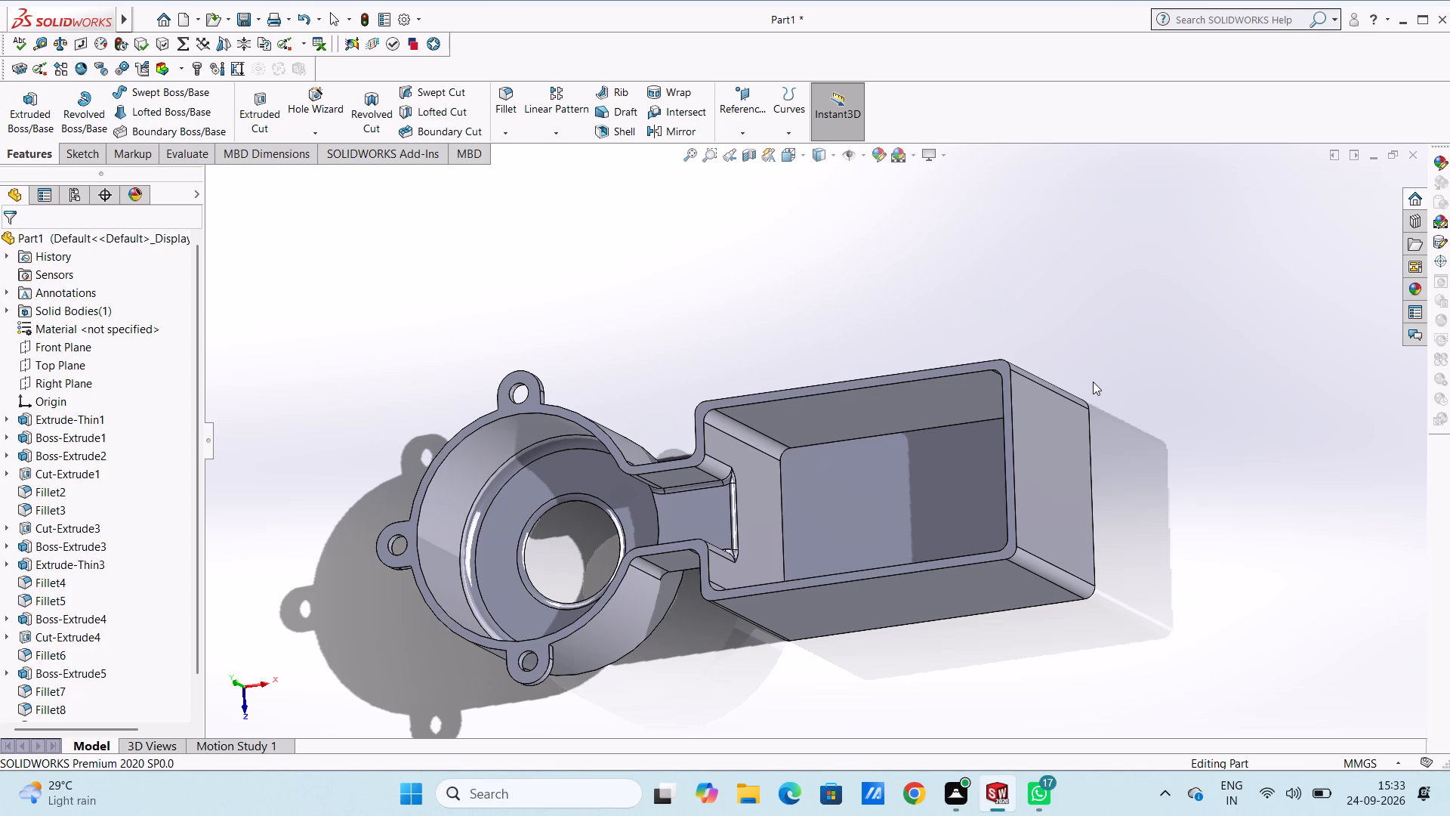
Start a sketch on the part's top rim face and draw a 4.5 mm radius circle outside the box's rear long wall, centred about (156, 52) mm.
key("ctrl+5")
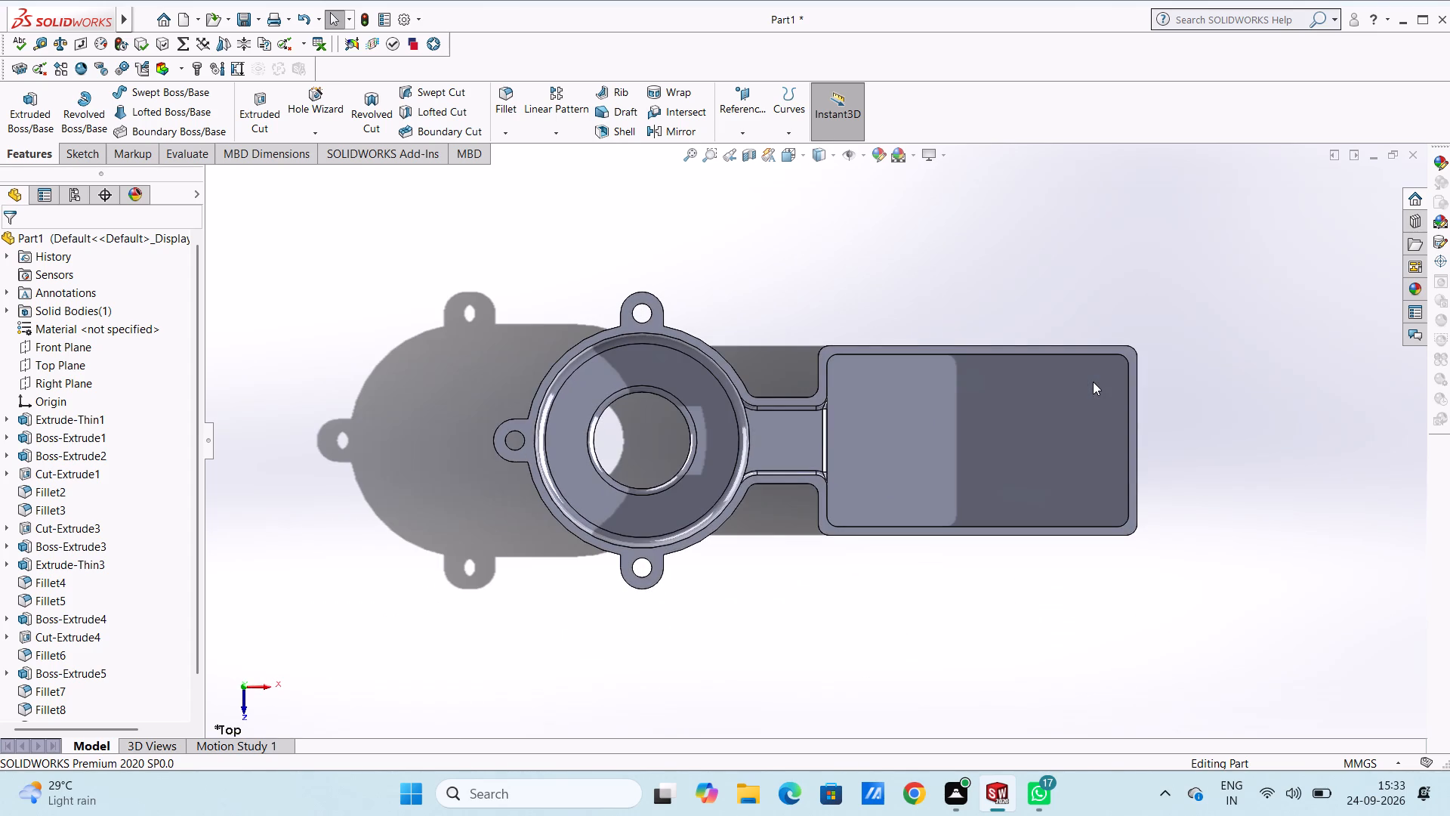
scroll(1281, 358, "down", 1)
scroll(1010, 521, "down", 2)
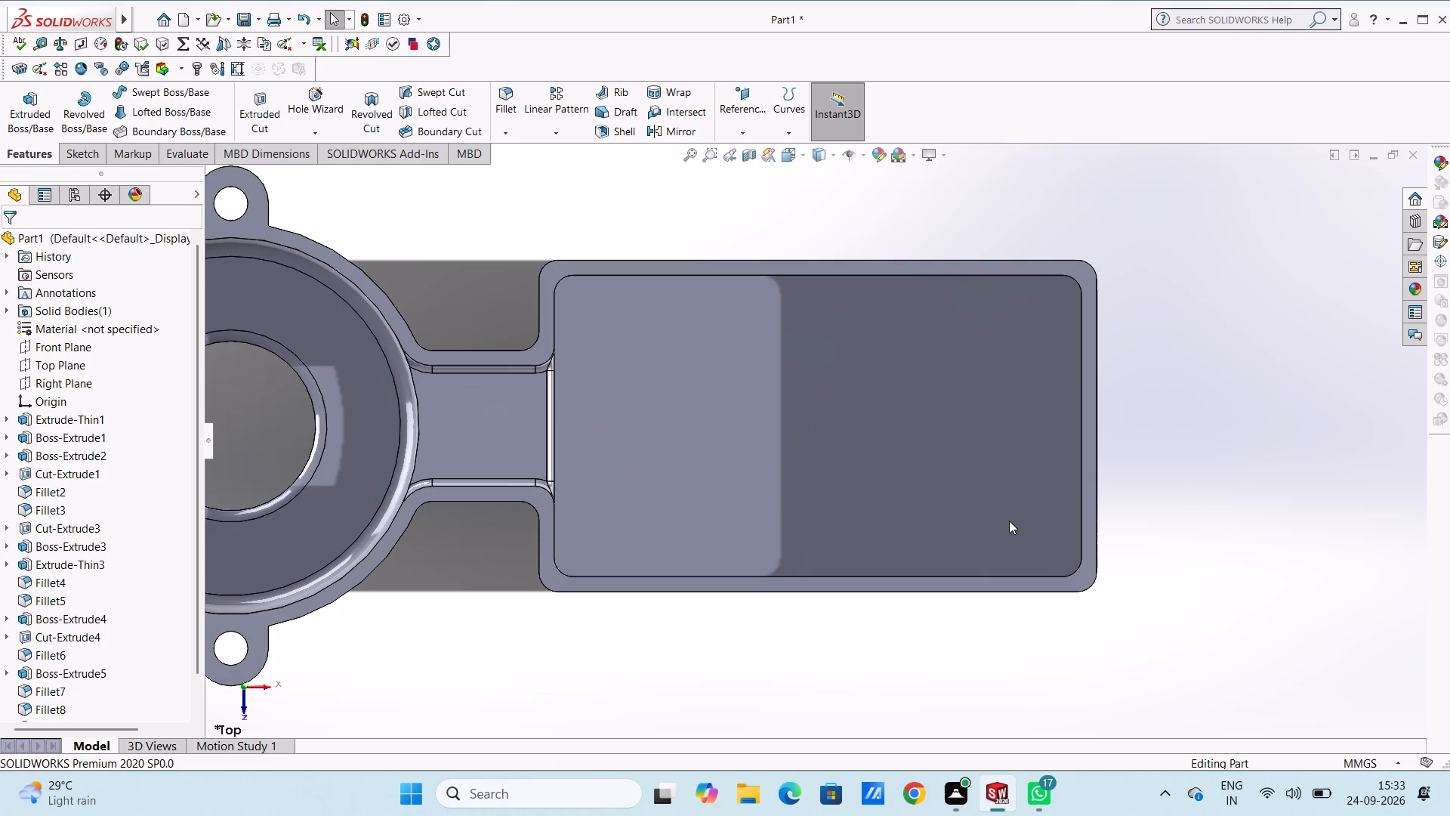
left_click(882, 267)
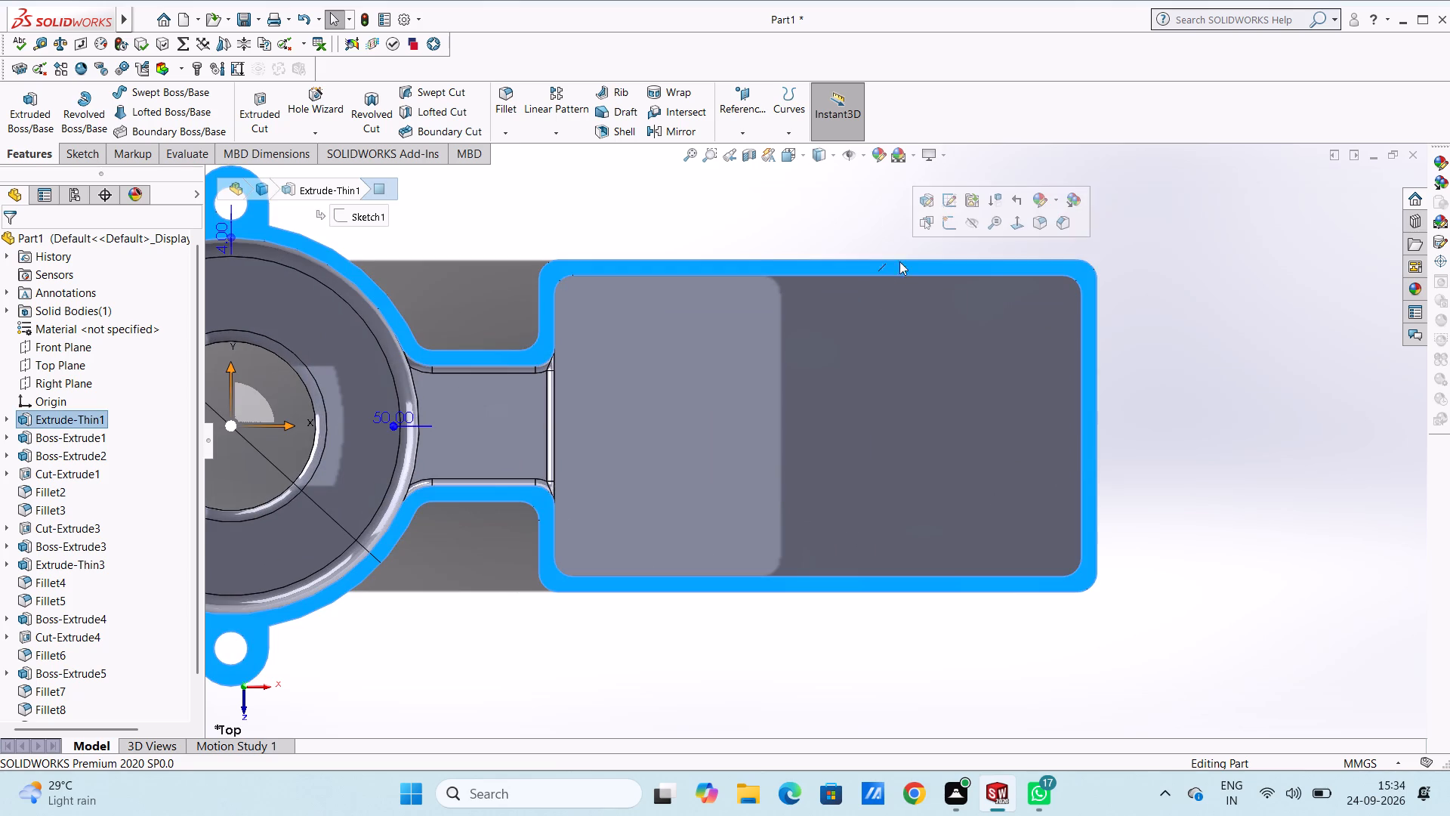
left_click(953, 228)
left_click(943, 231)
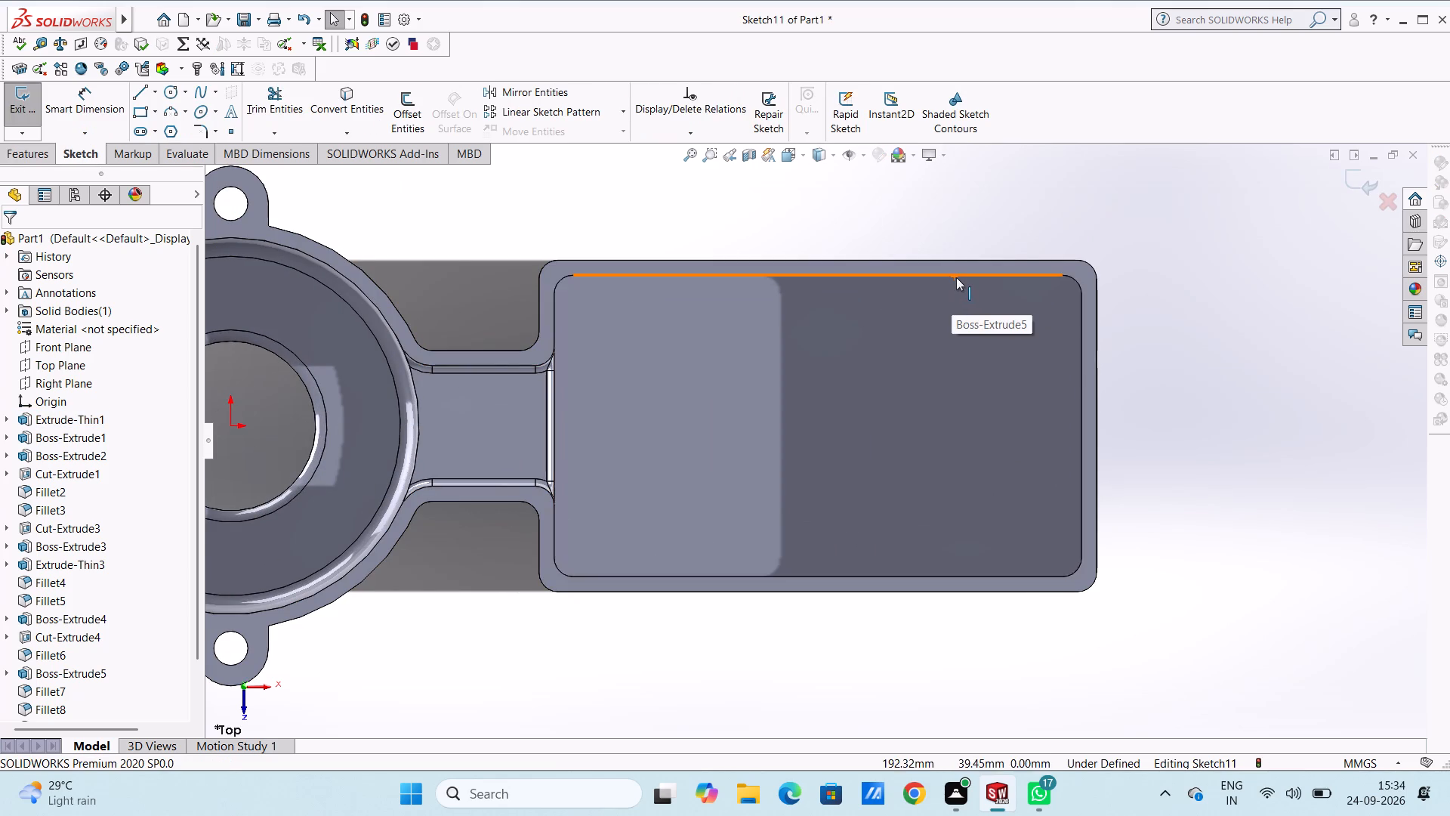
scroll(953, 279, "down", 1)
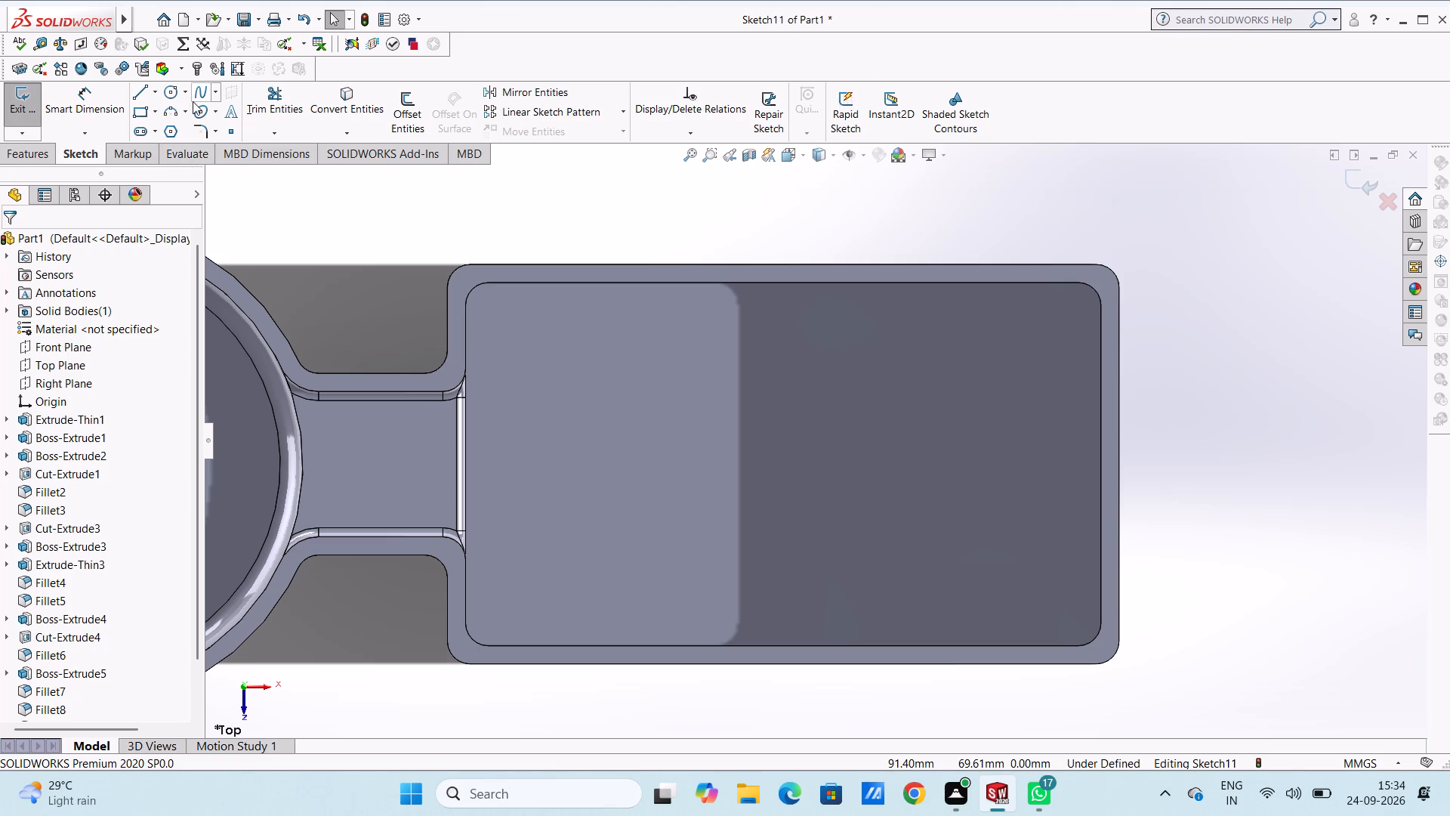
left_click(174, 95)
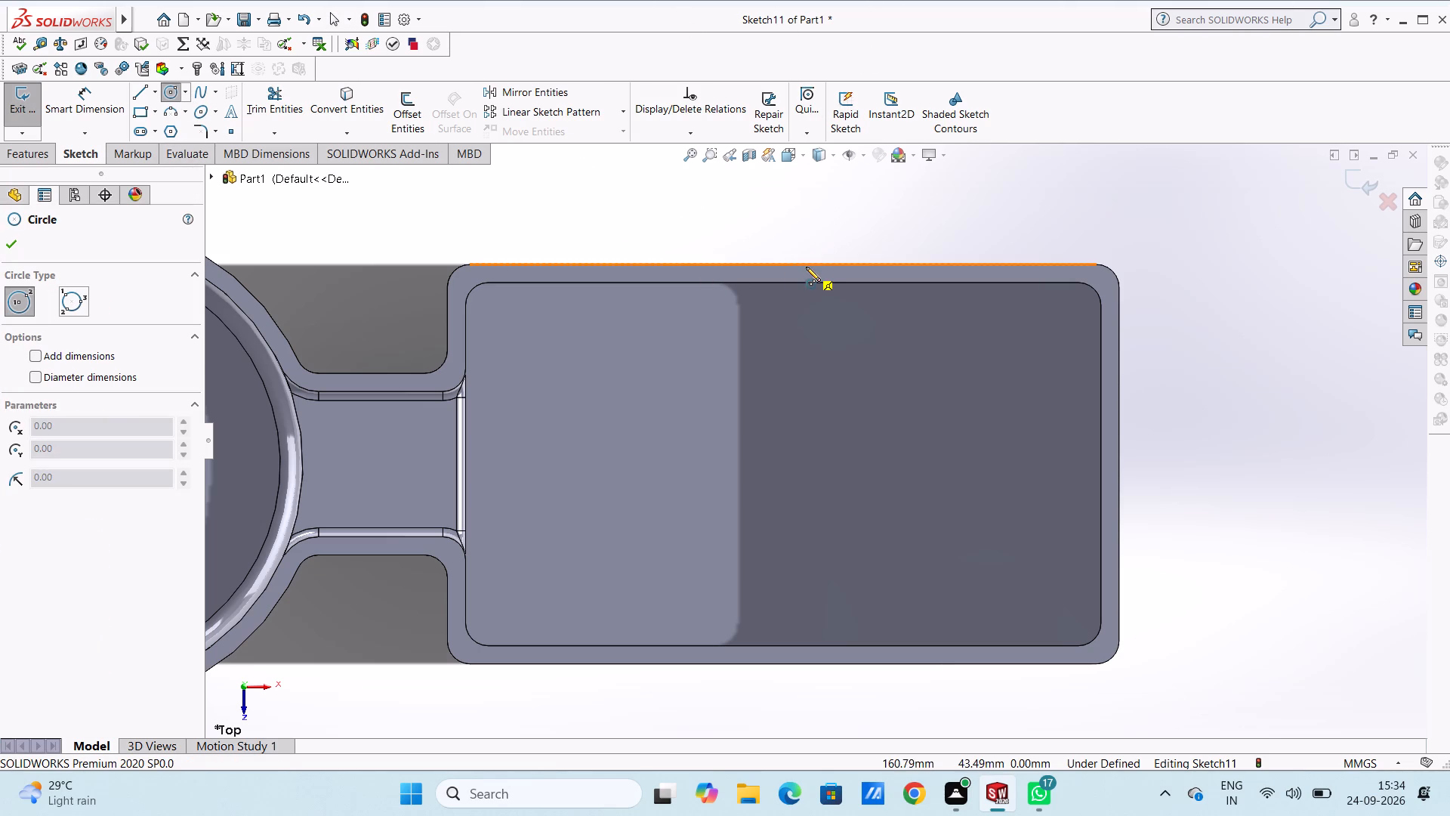
left_click(783, 230)
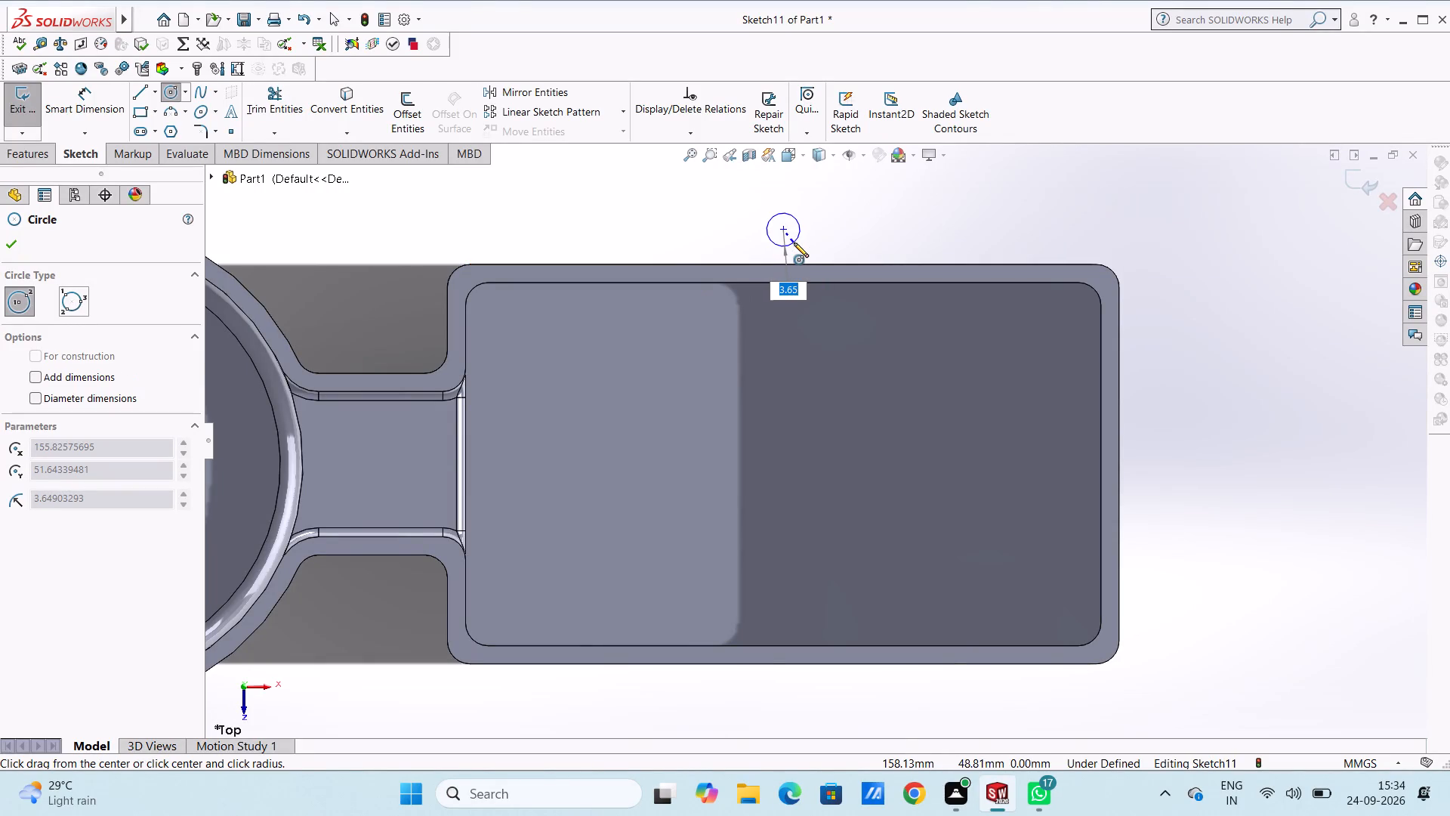
type("4.5")
key("Return")
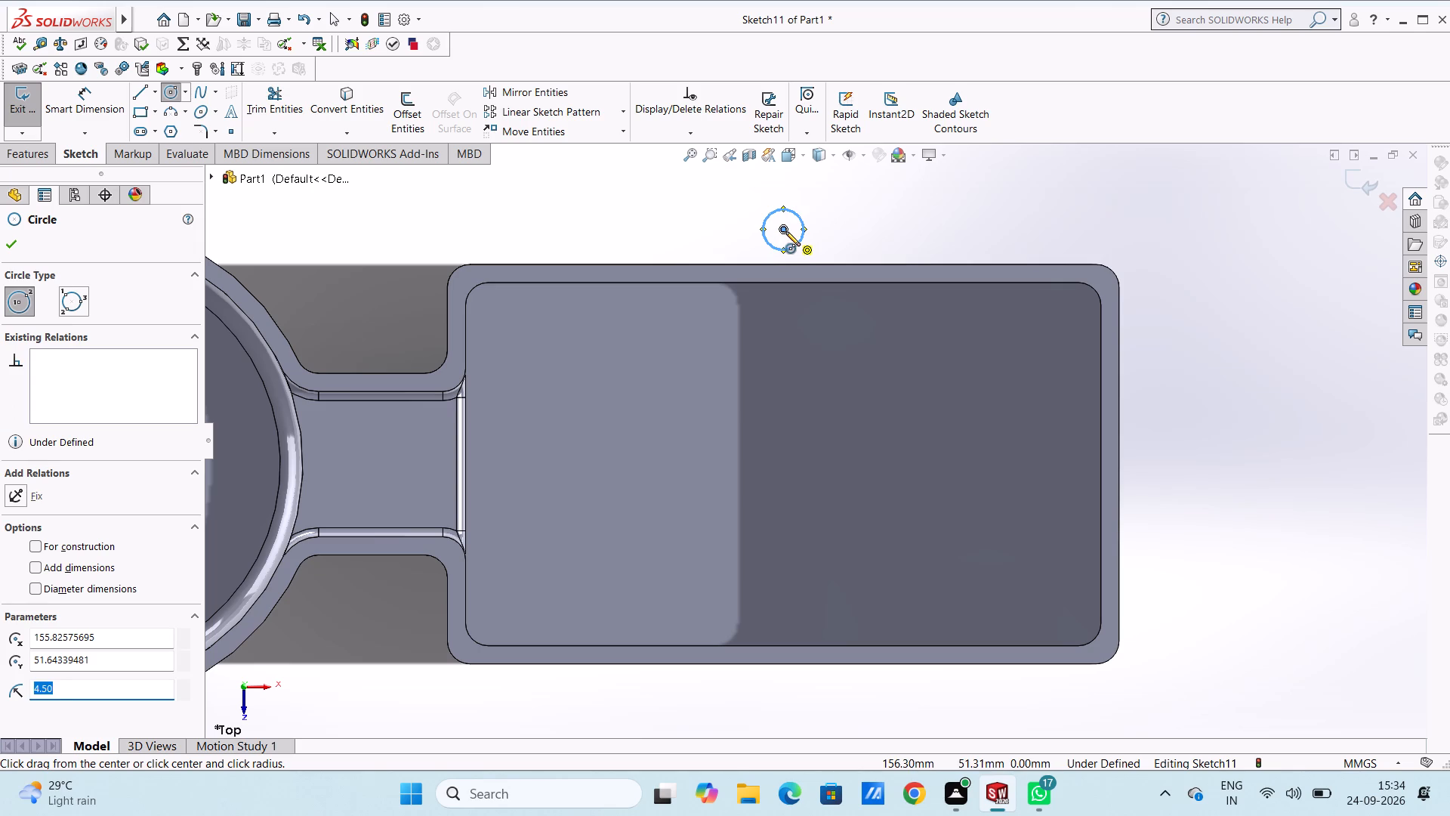
Draw a 10 mm radius circle concentric with the 4.5 mm radius circle, overlapping the box's rear long wall.
left_click(783, 228)
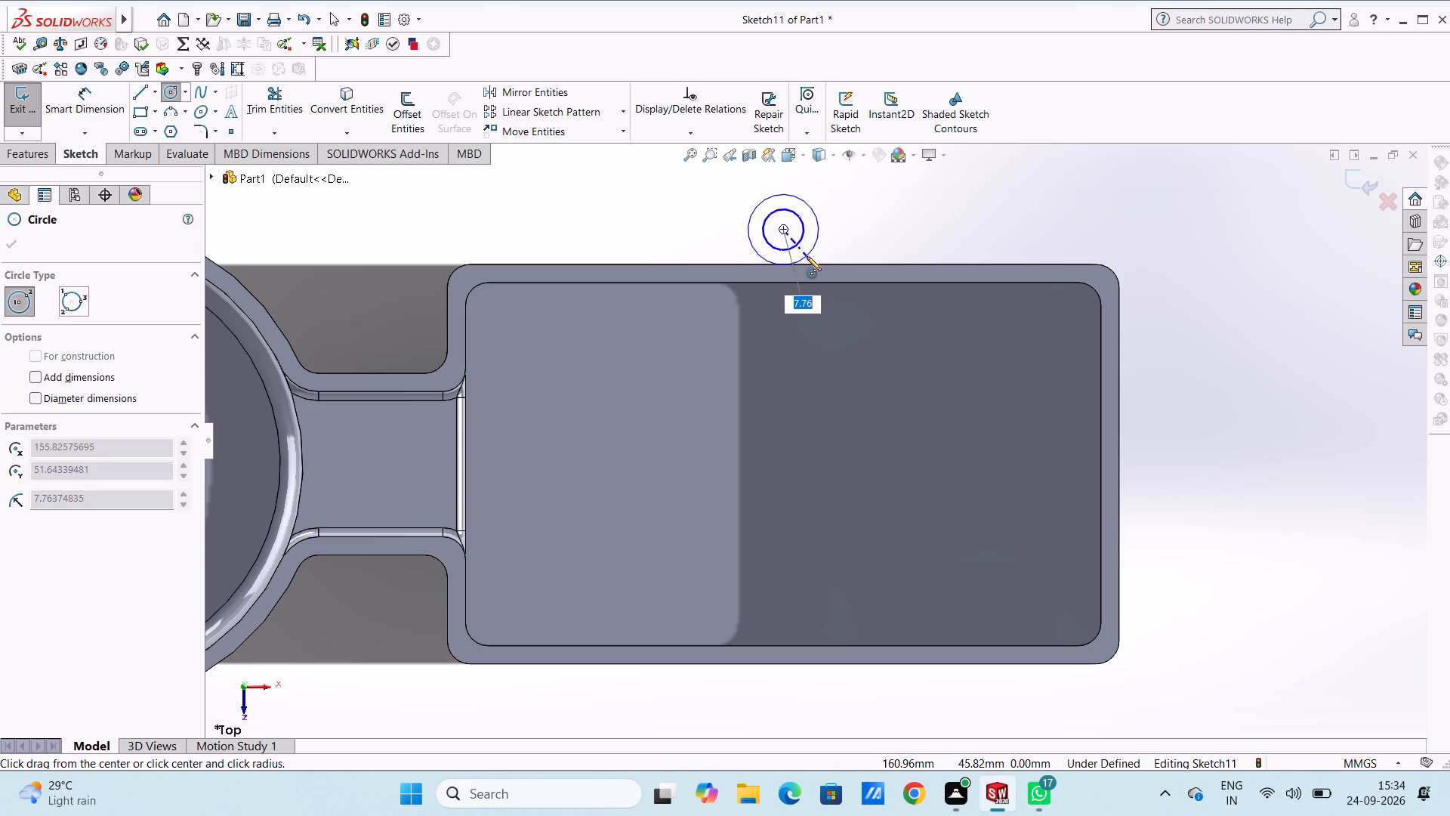
type("10")
key("Return")
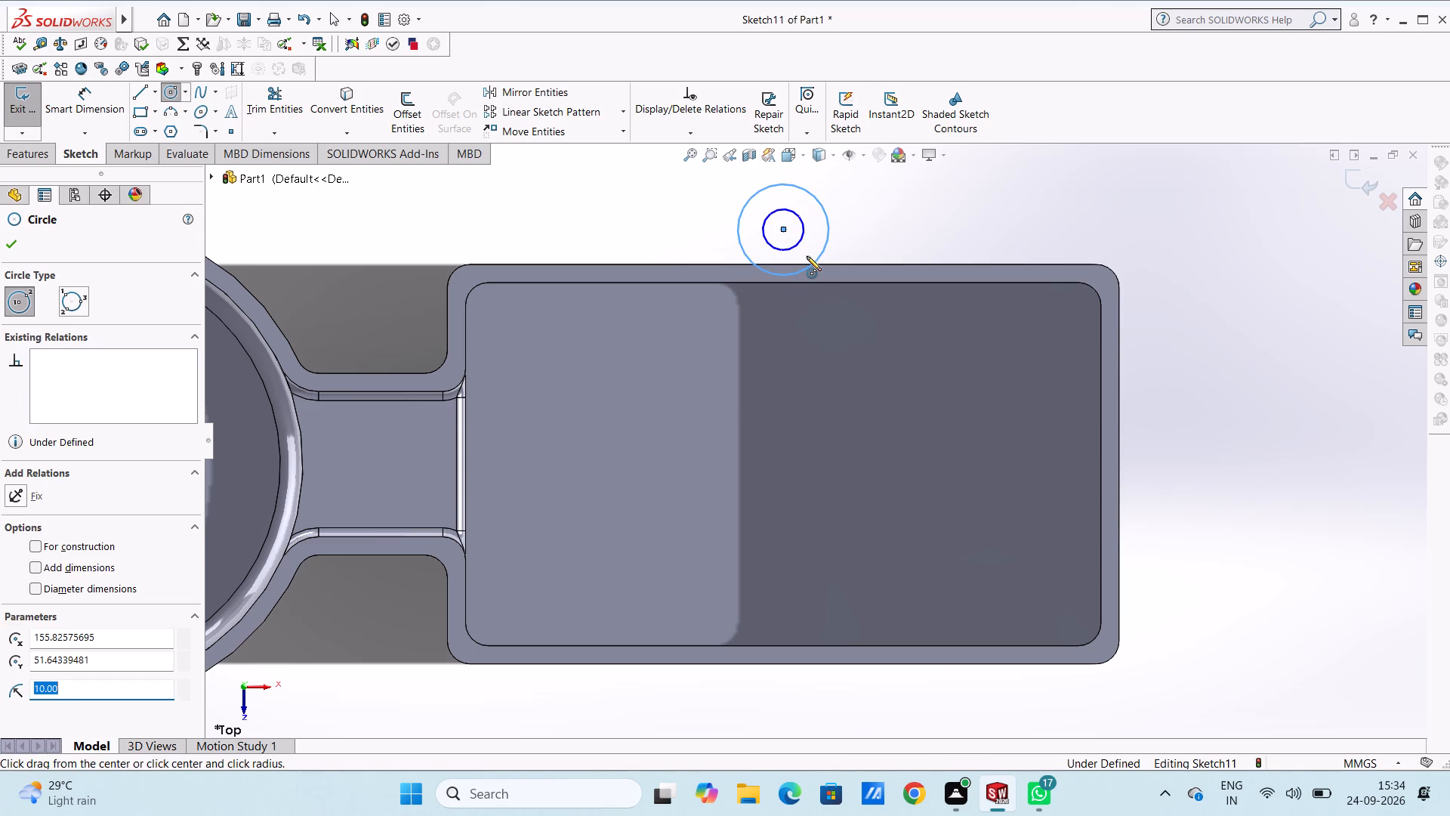
scroll(807, 256, "up", 3)
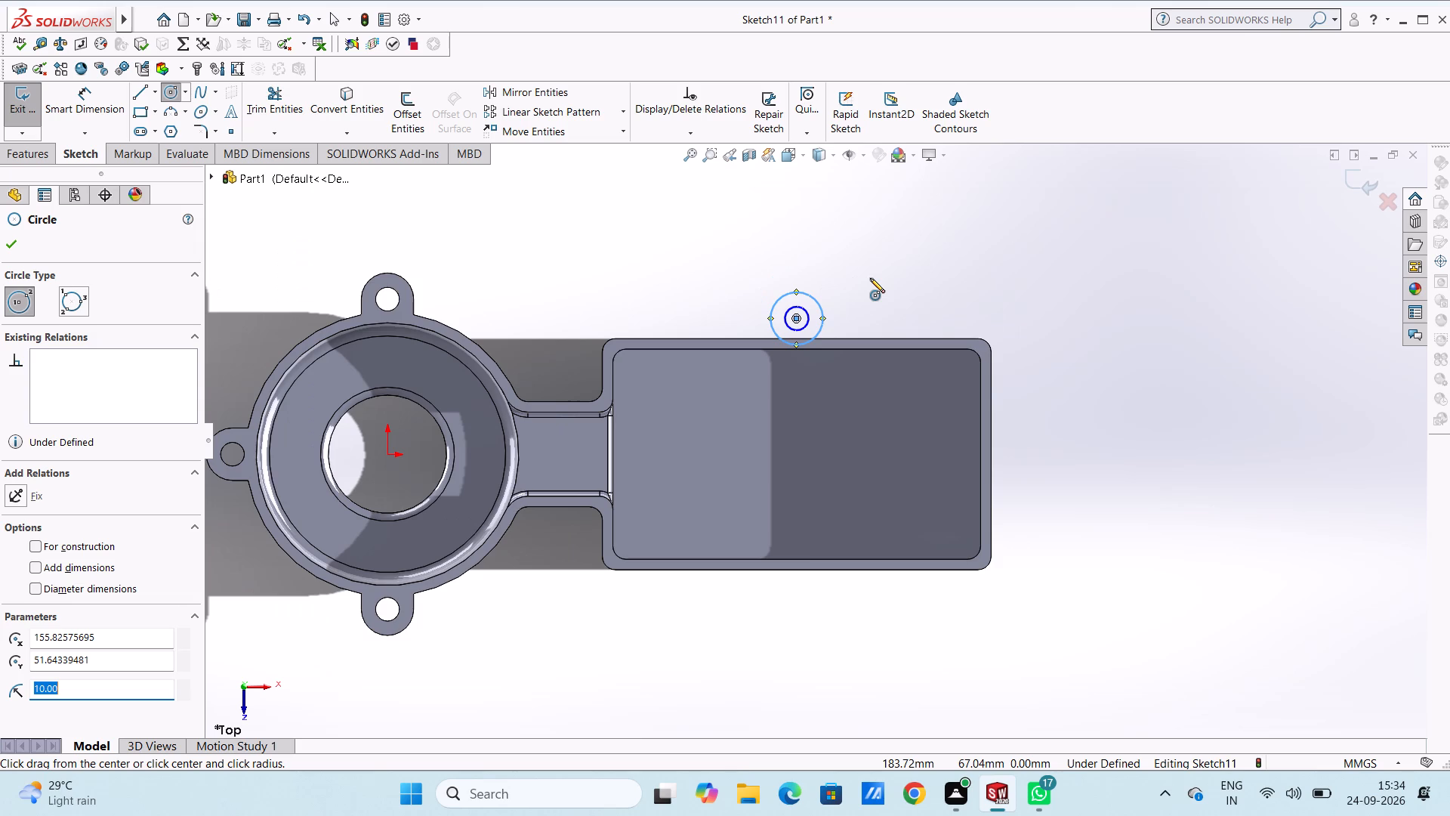
key("Escape")
key("Escape")
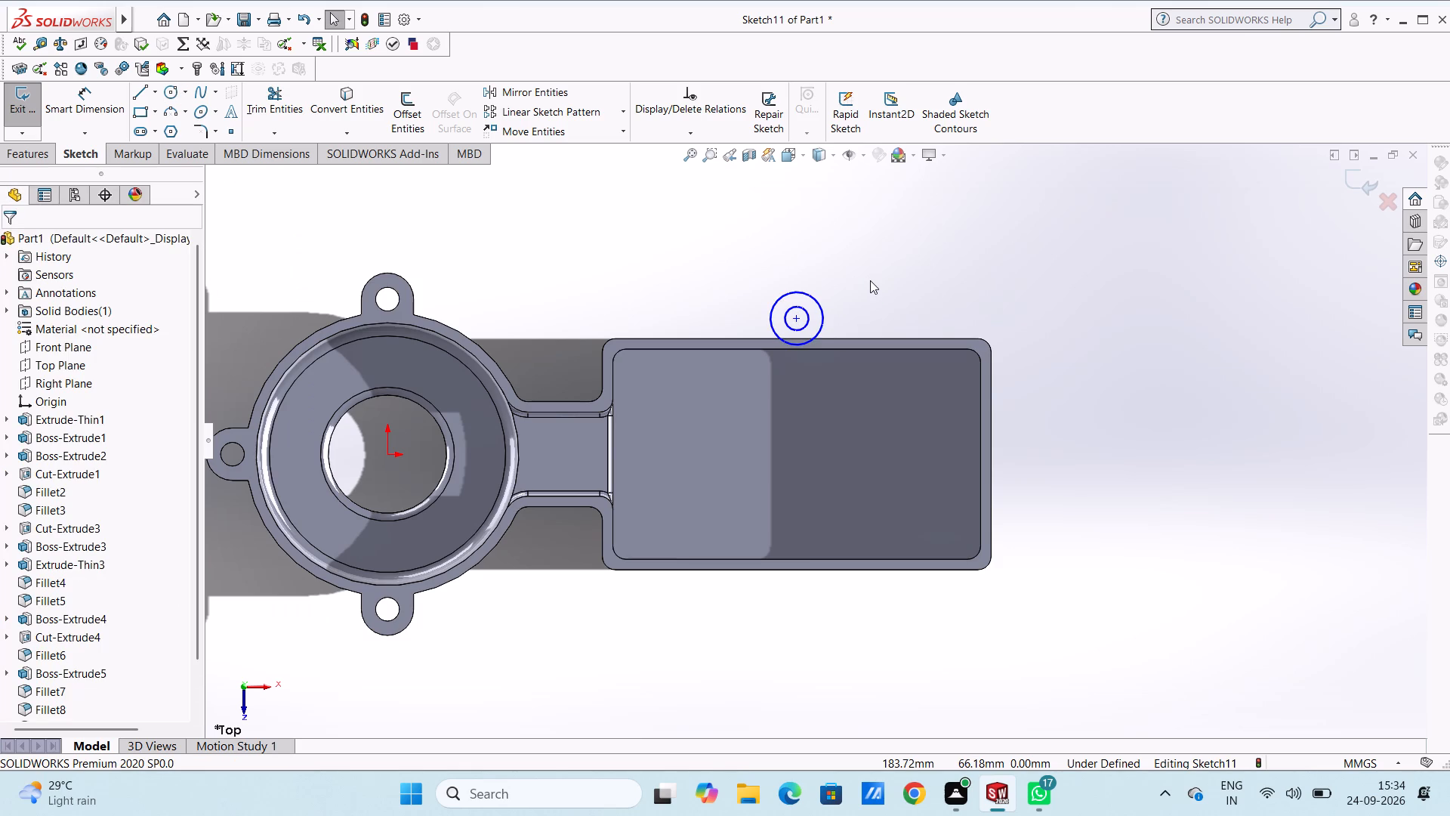
right_click(879, 266)
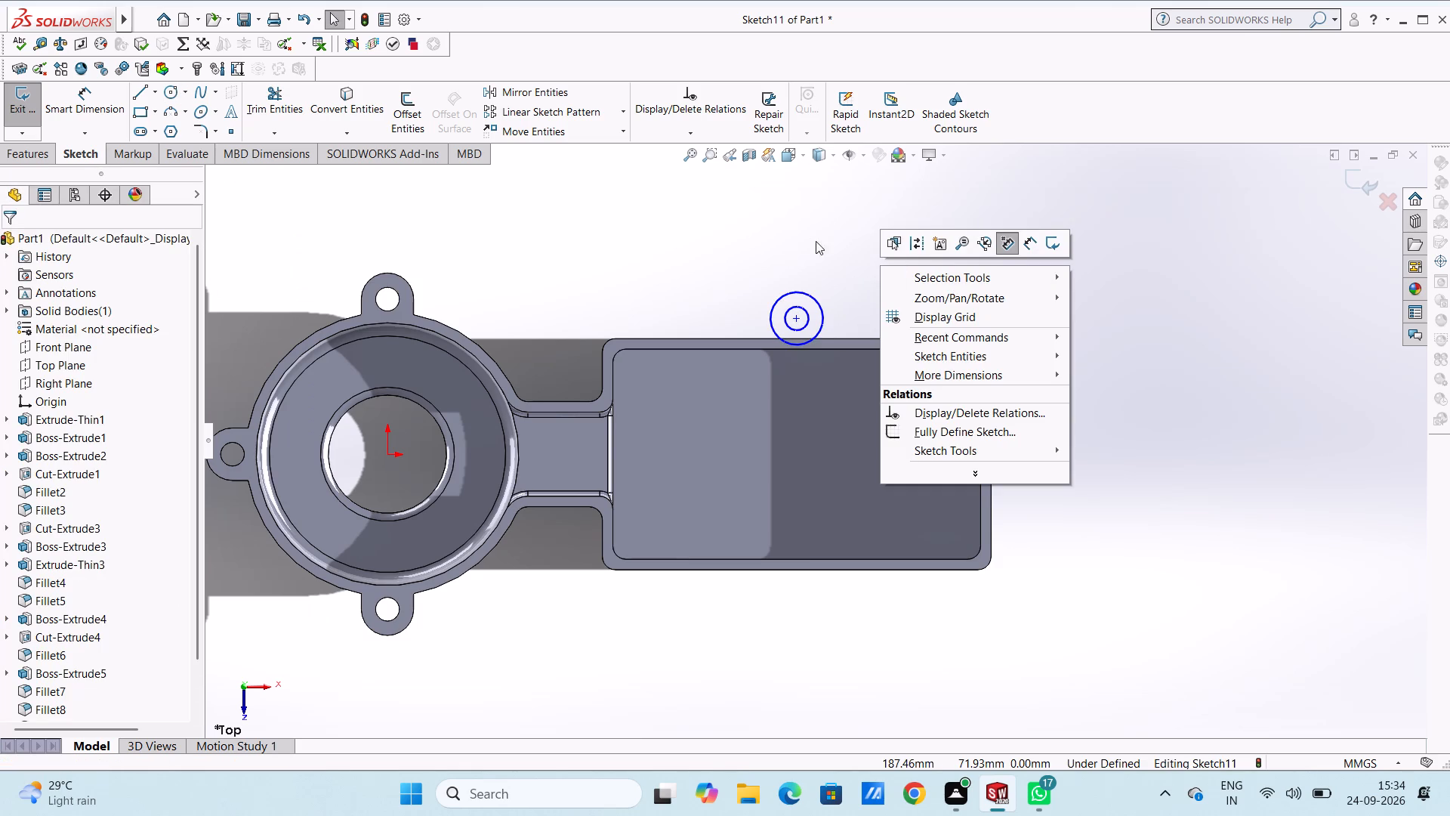
left_click(795, 225)
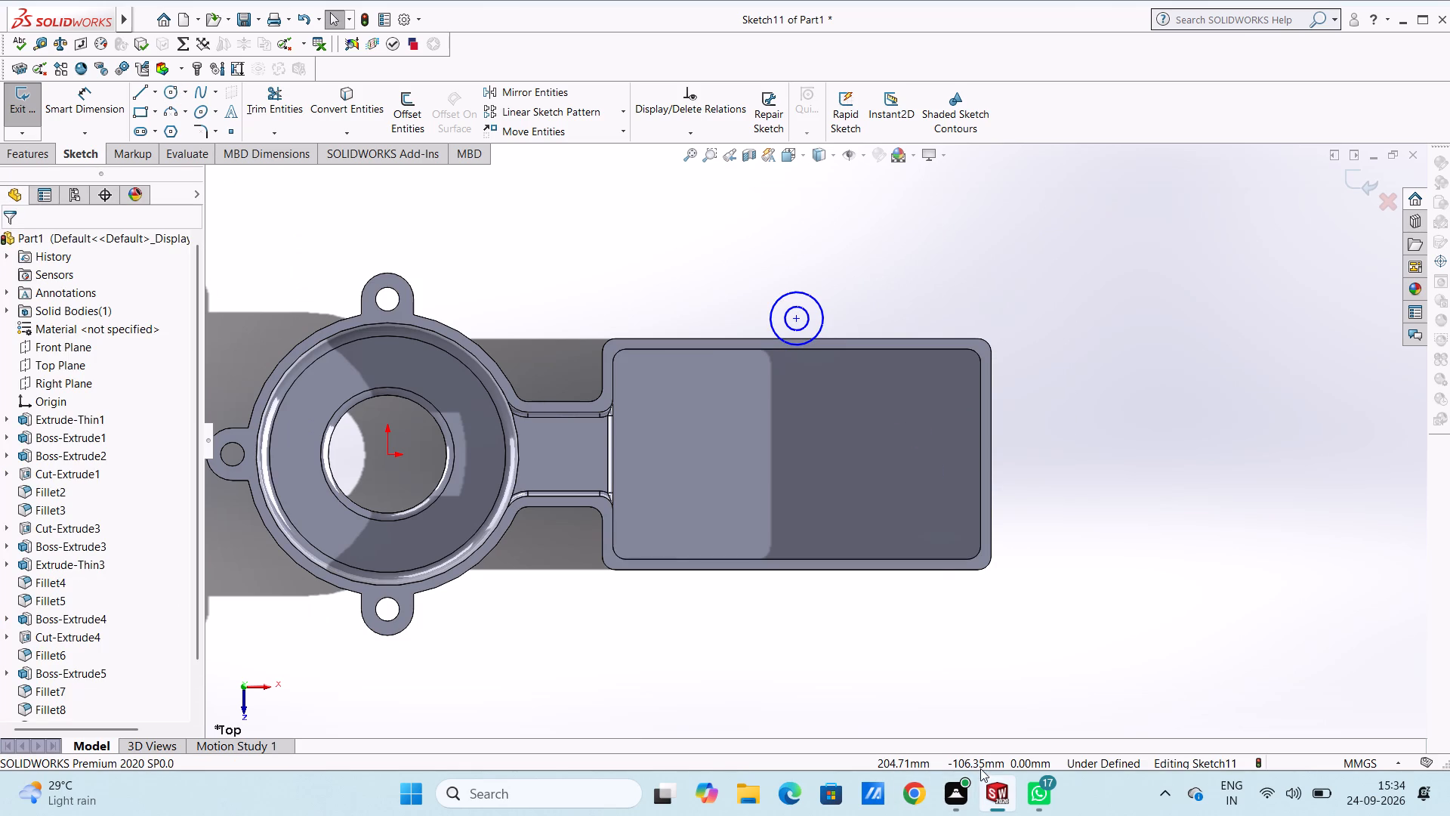
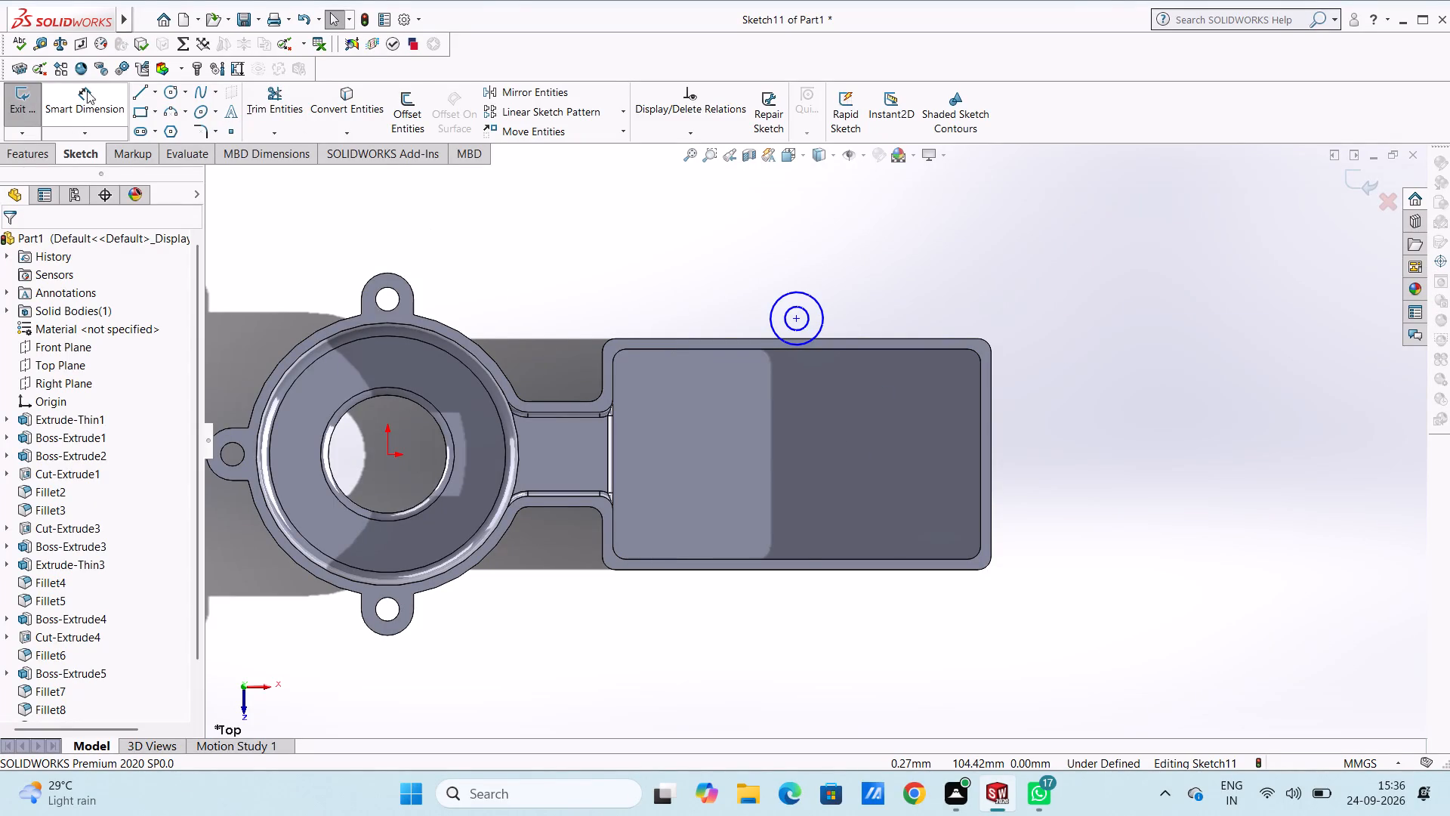
Dimension the diameters of the outer and inner concentric circles at the box's rear long wall.
left_click(65, 107)
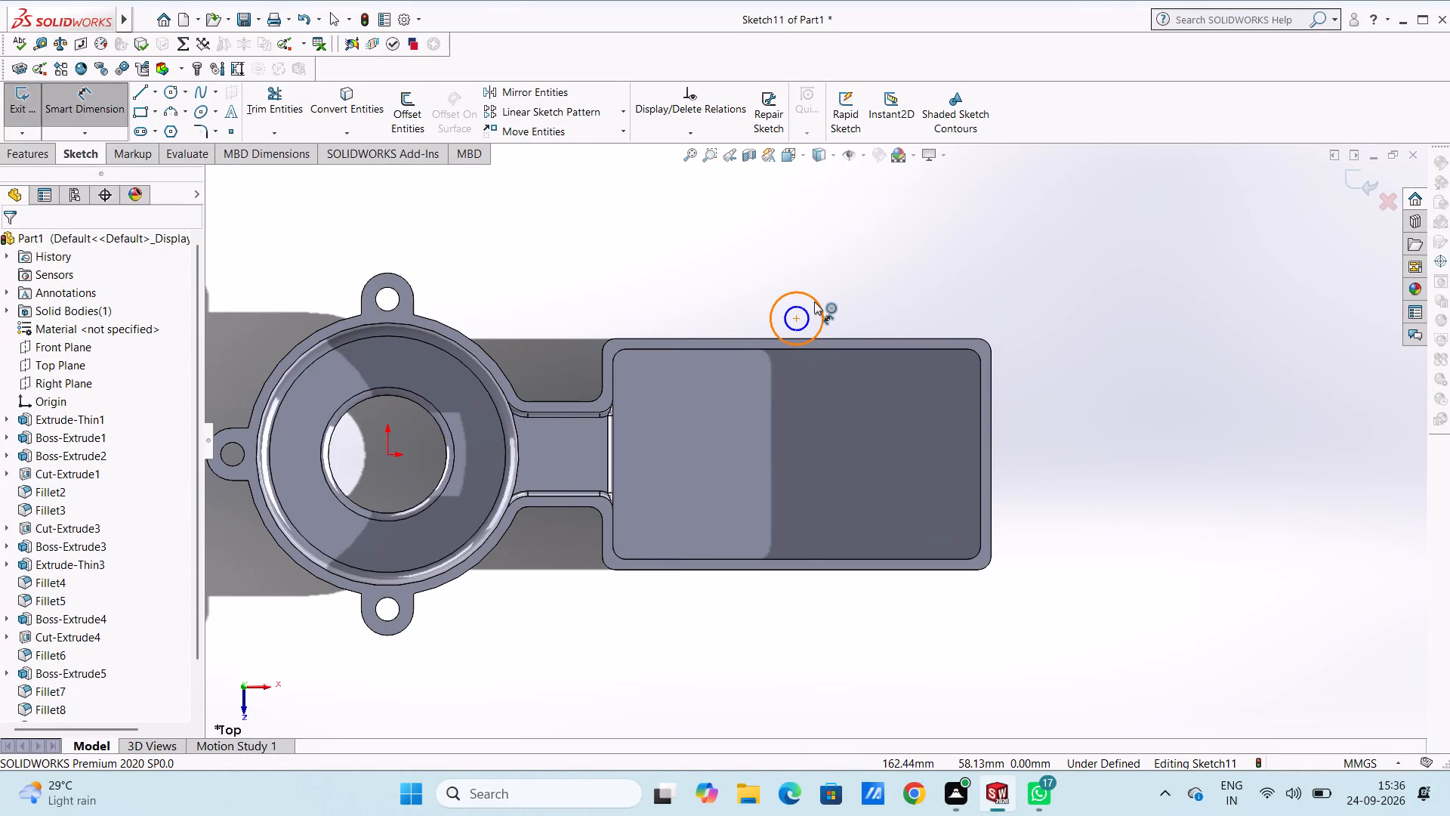
left_click(814, 301)
left_click(1059, 221)
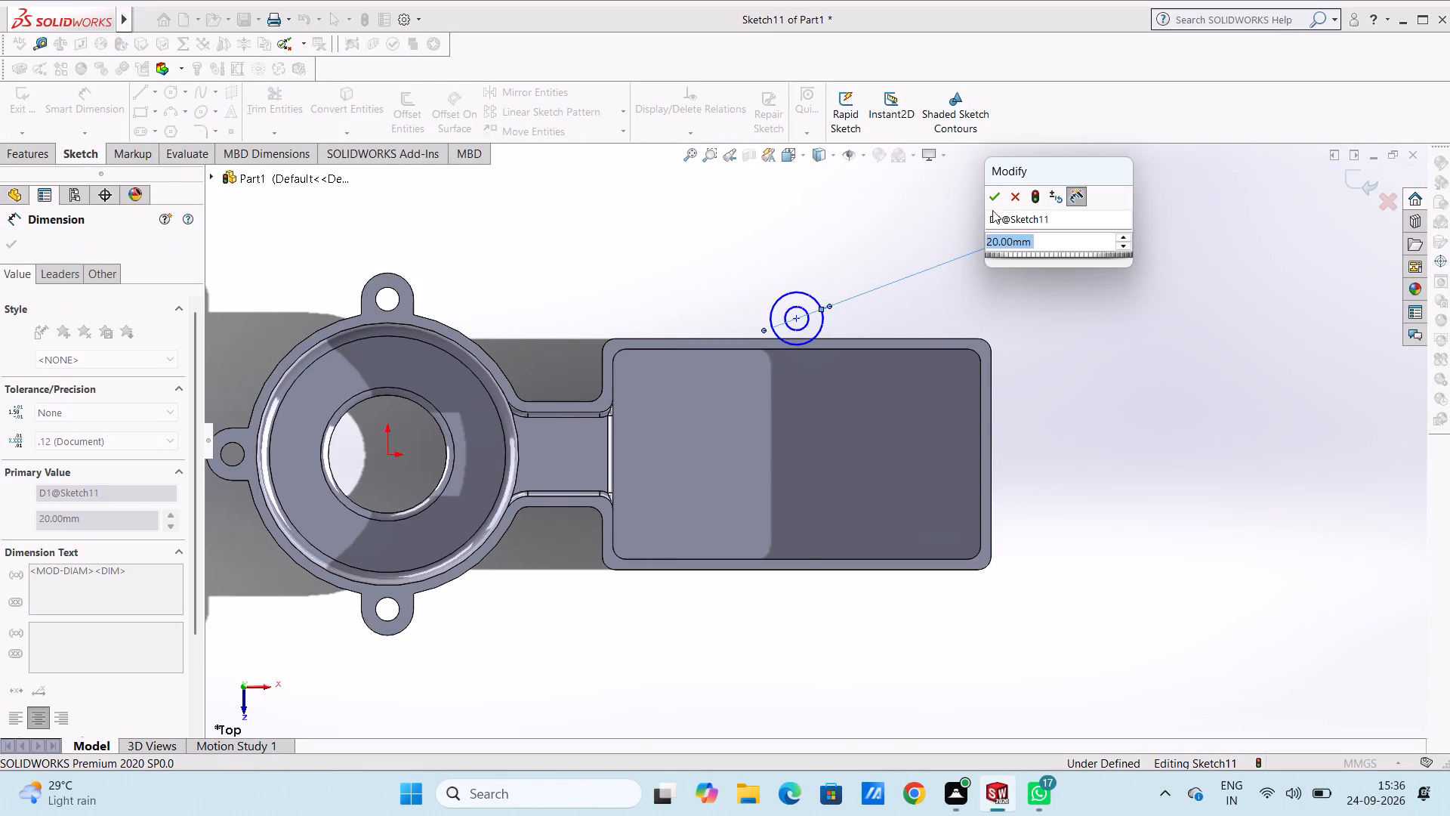
left_click(993, 198)
left_click(892, 227)
left_click(800, 308)
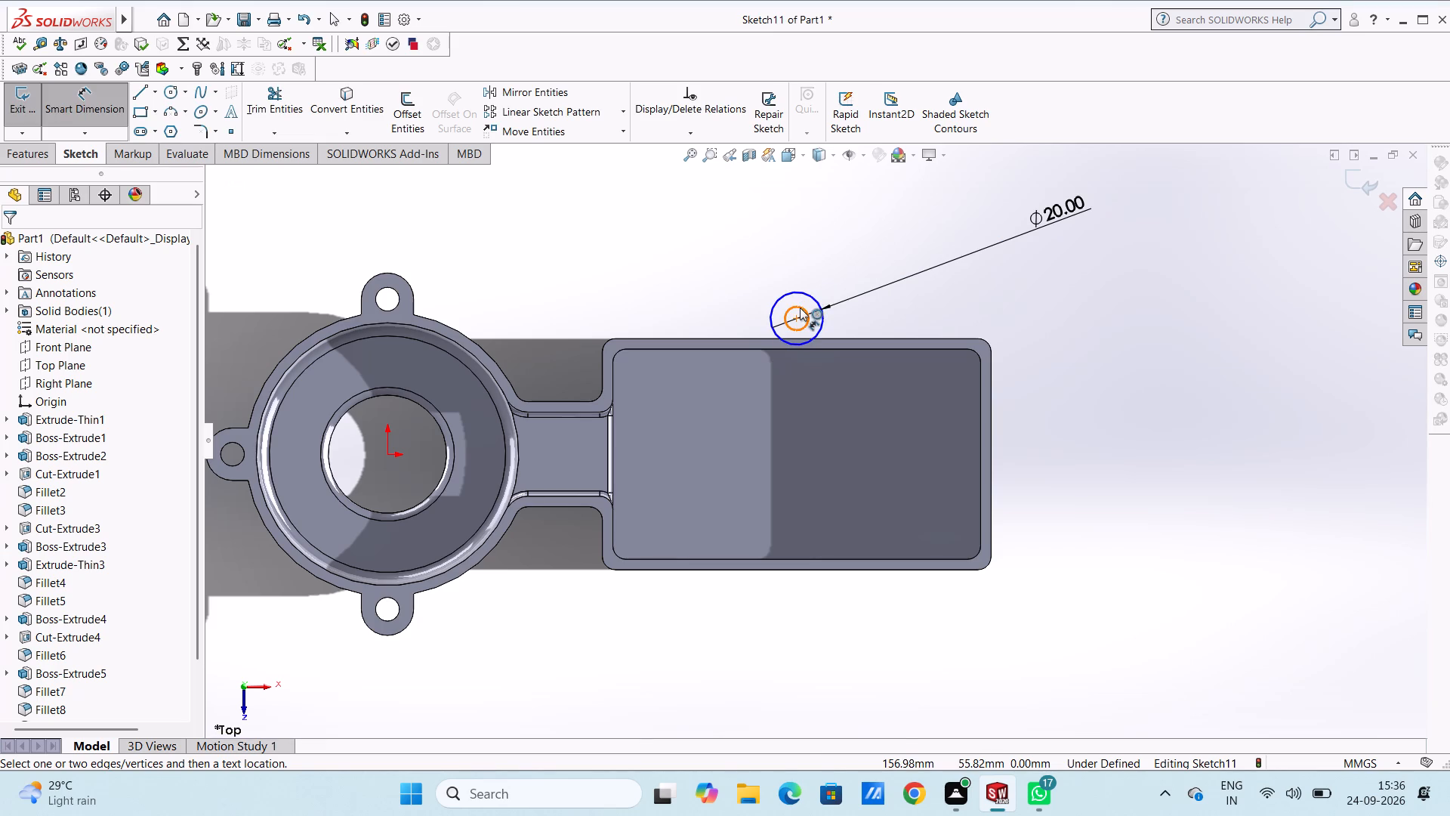
left_click(575, 202)
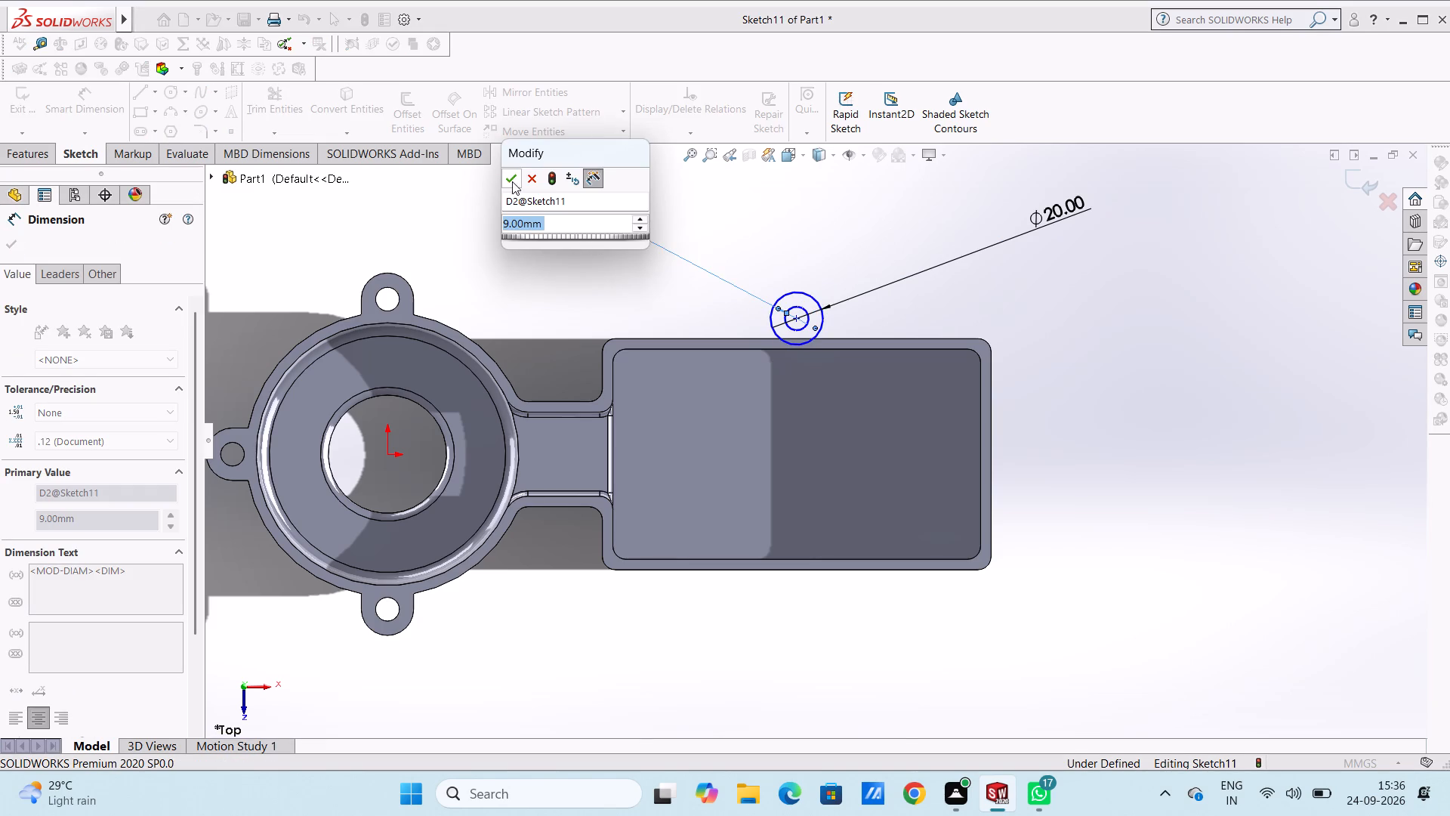
left_click(508, 177)
left_click(489, 240)
Draw concentric circles of 4.5 mm and 10 mm radius outside the box's front long wall, vertically aligned with the rear pair, centred about (156, -52) mm.
left_click(172, 91)
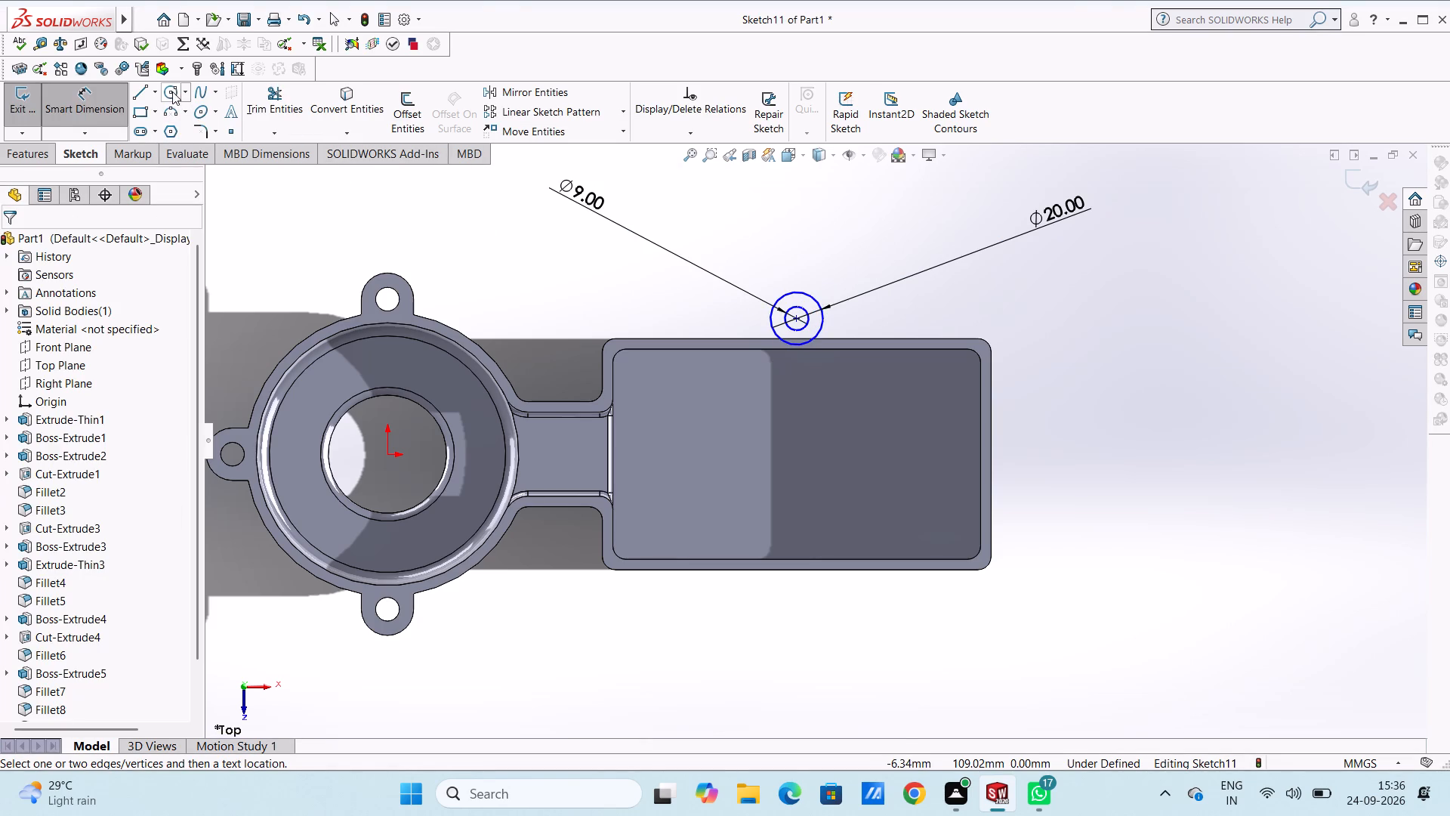
left_click(799, 590)
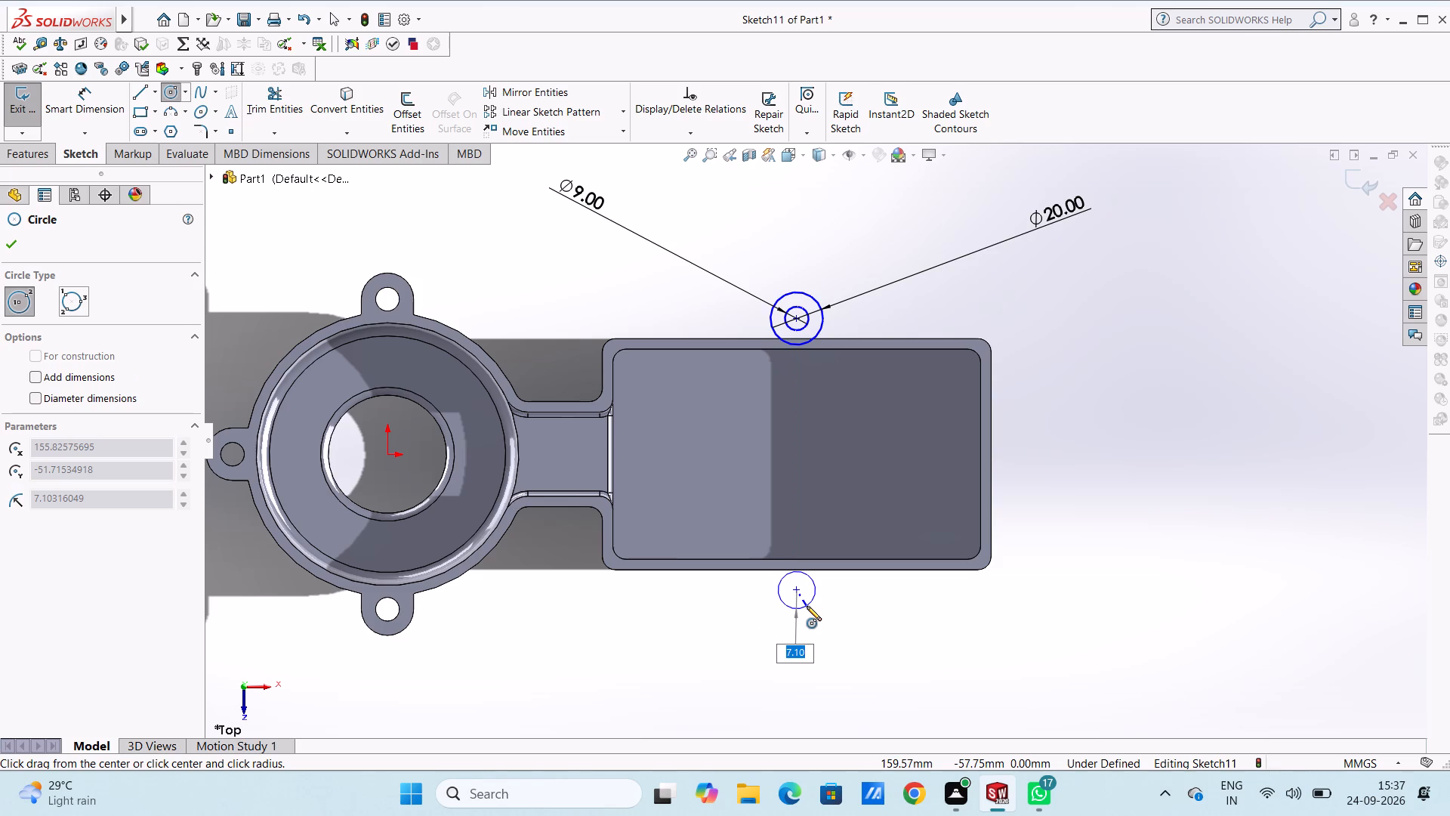
type("4.5")
key("Return")
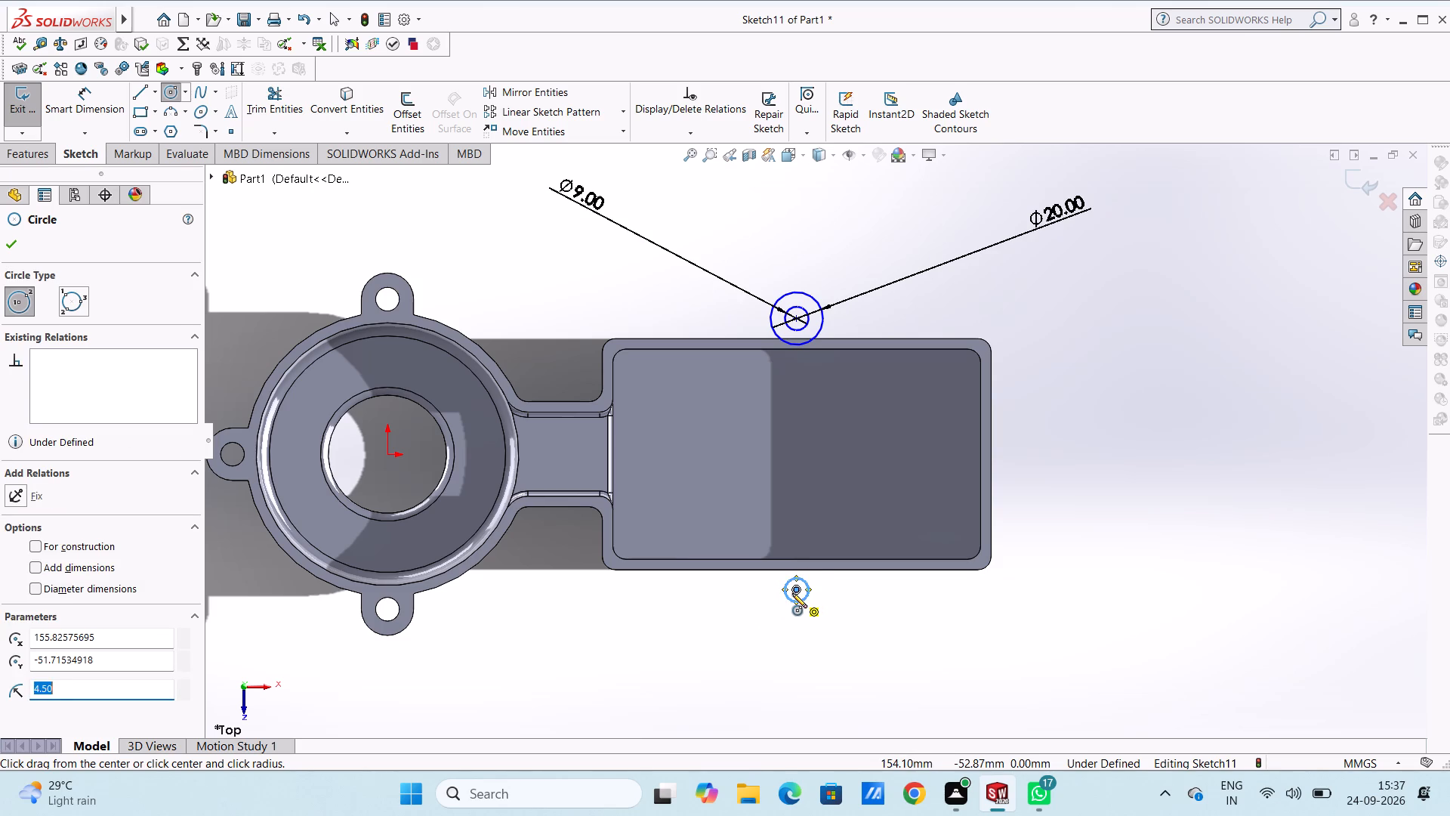
left_click(794, 589)
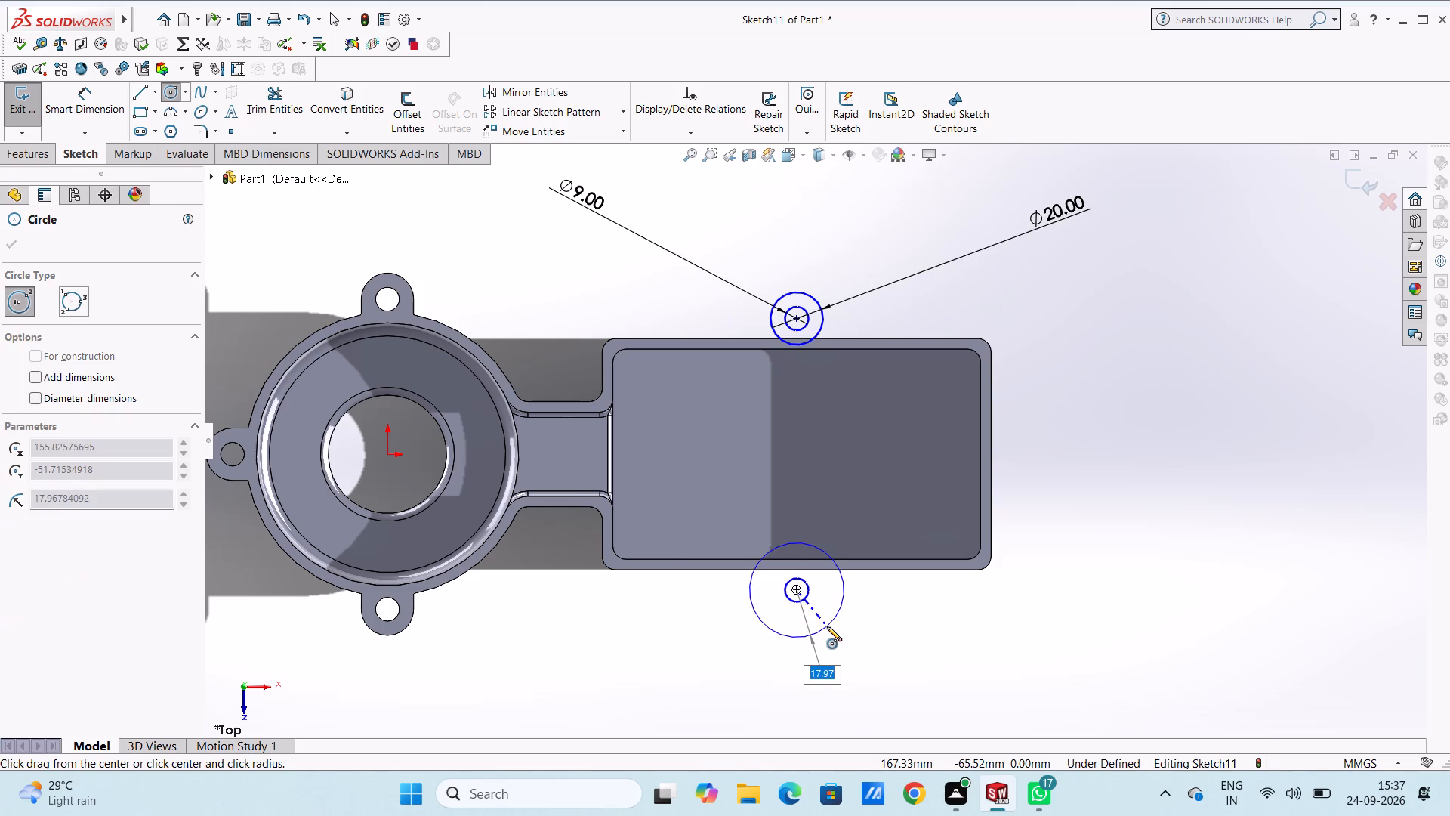
type("10")
key("Return")
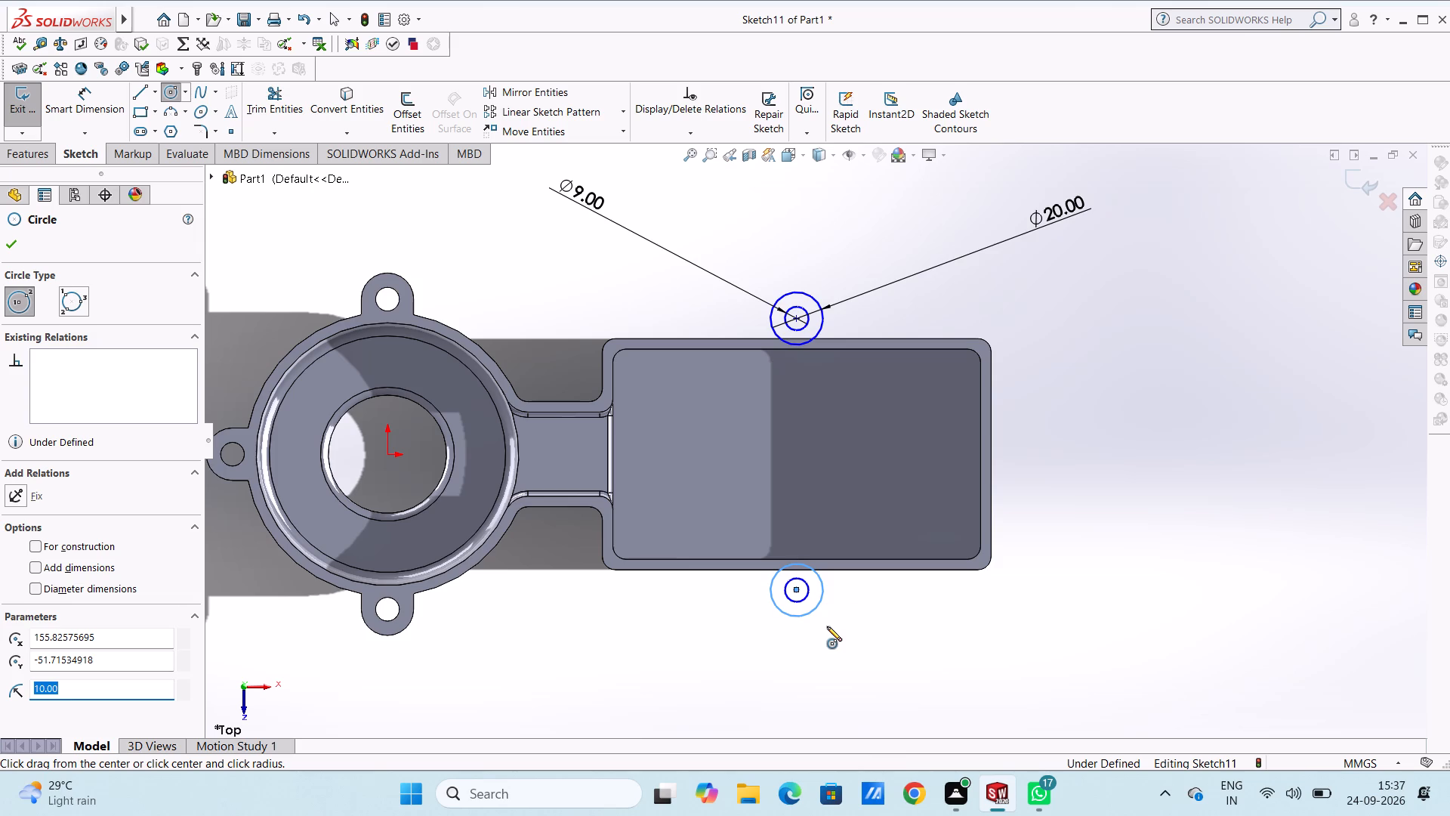
Dimension the diameters of the outer and inner concentric circles at the box's front long wall.
left_click(84, 94)
left_click_drag(810, 609, 818, 612)
left_click(1015, 687)
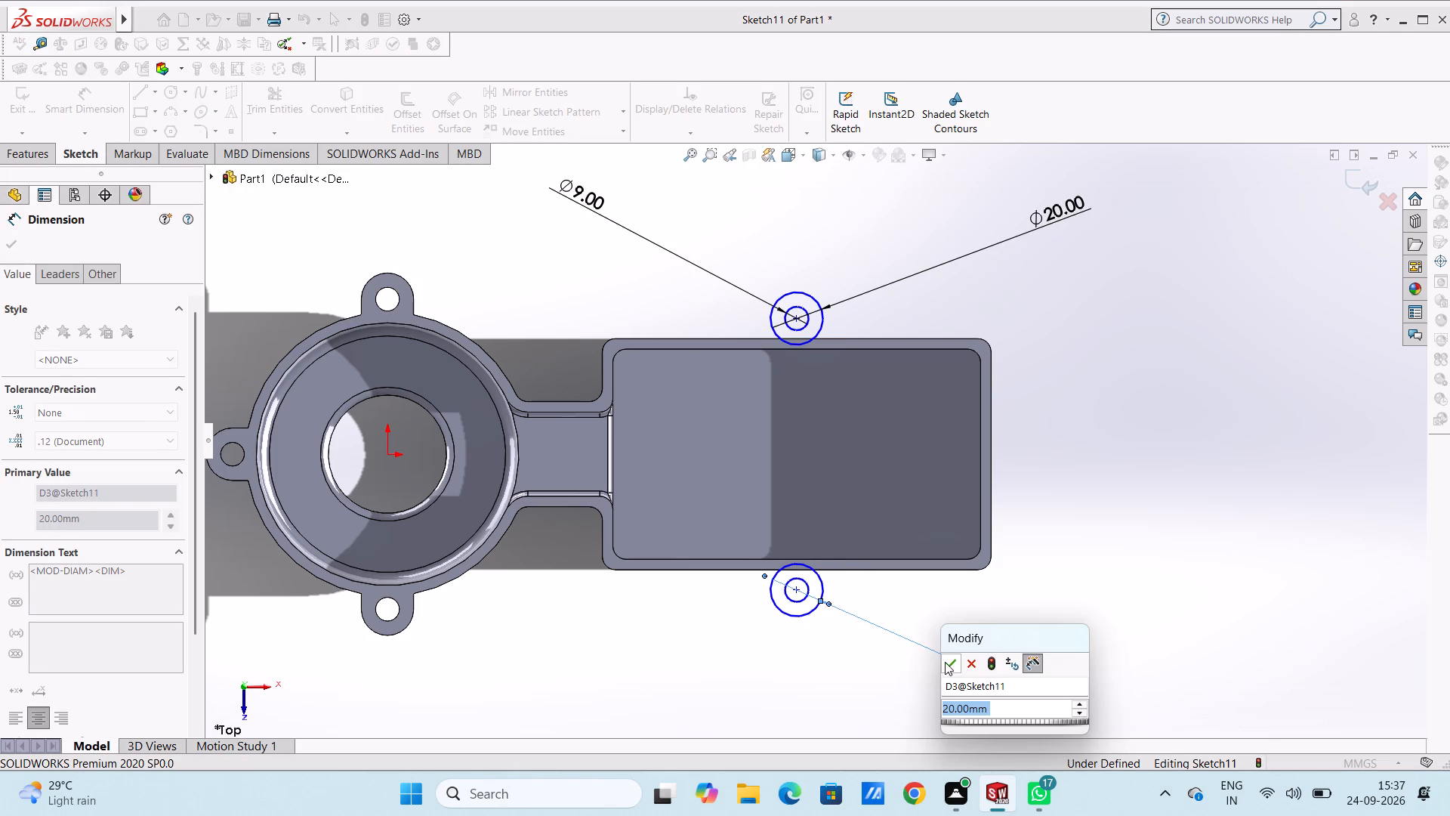
left_click(946, 662)
left_click(914, 609)
left_click(794, 598)
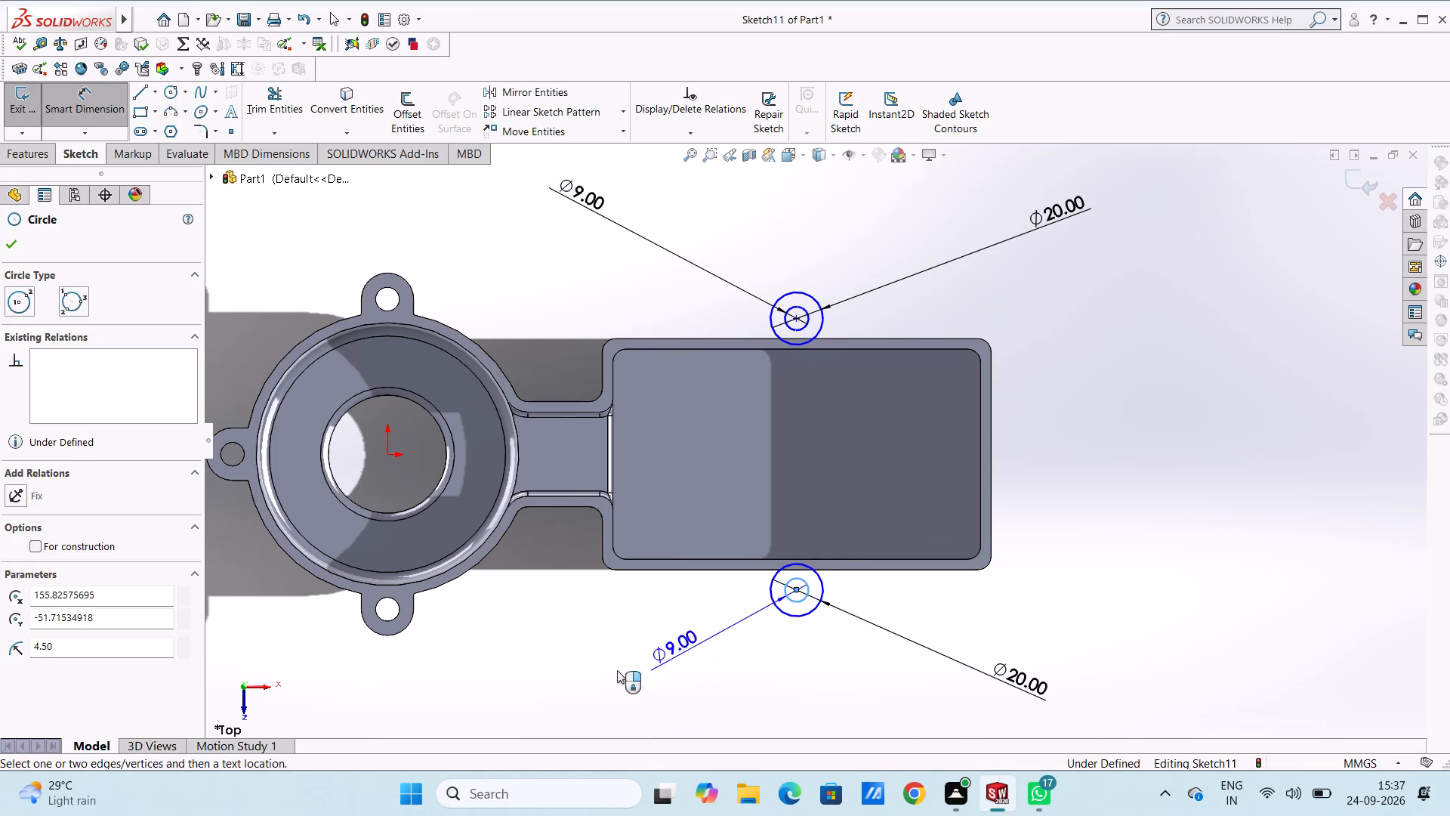
left_click(568, 675)
left_click(499, 653)
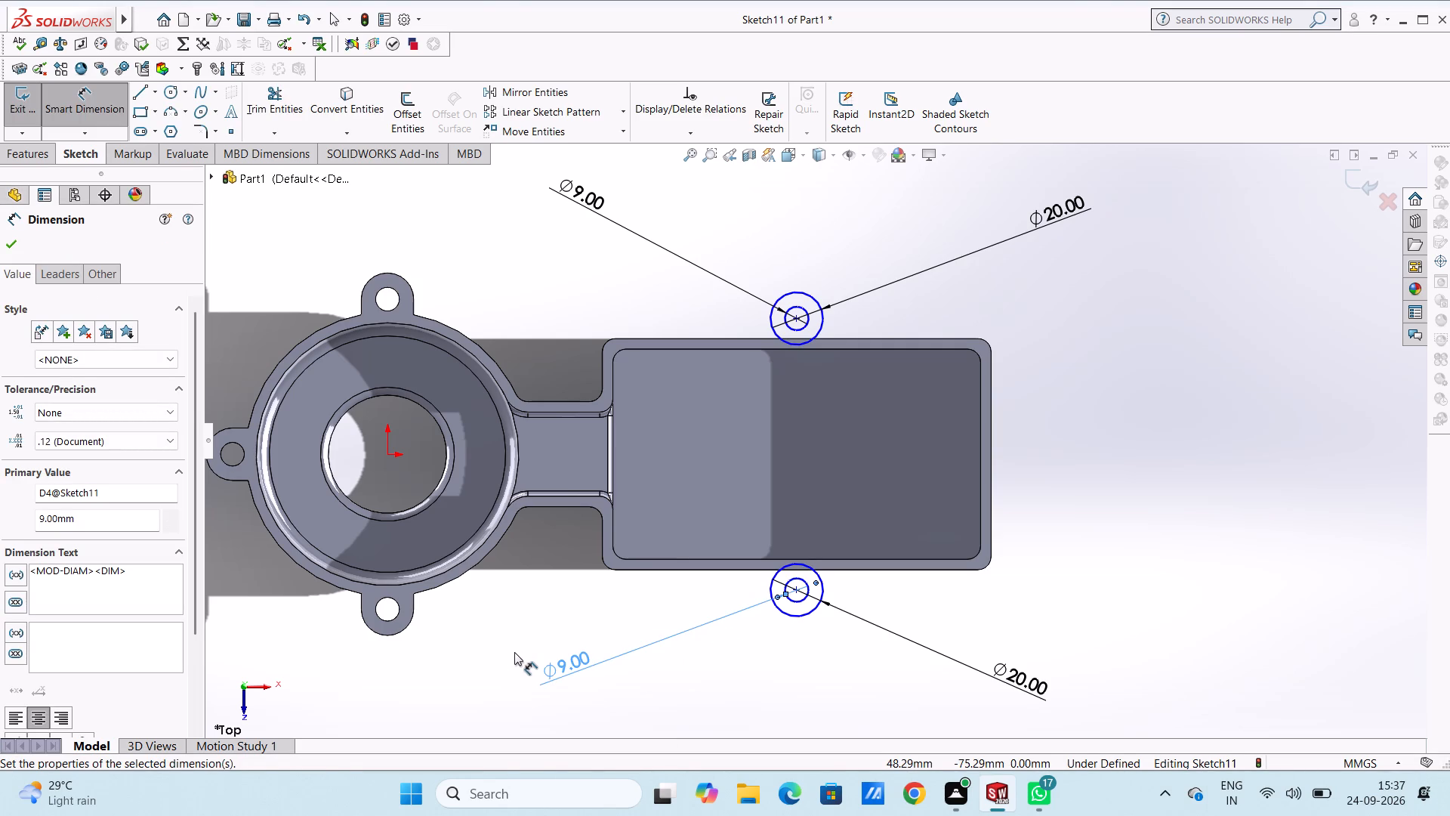
left_click(576, 290)
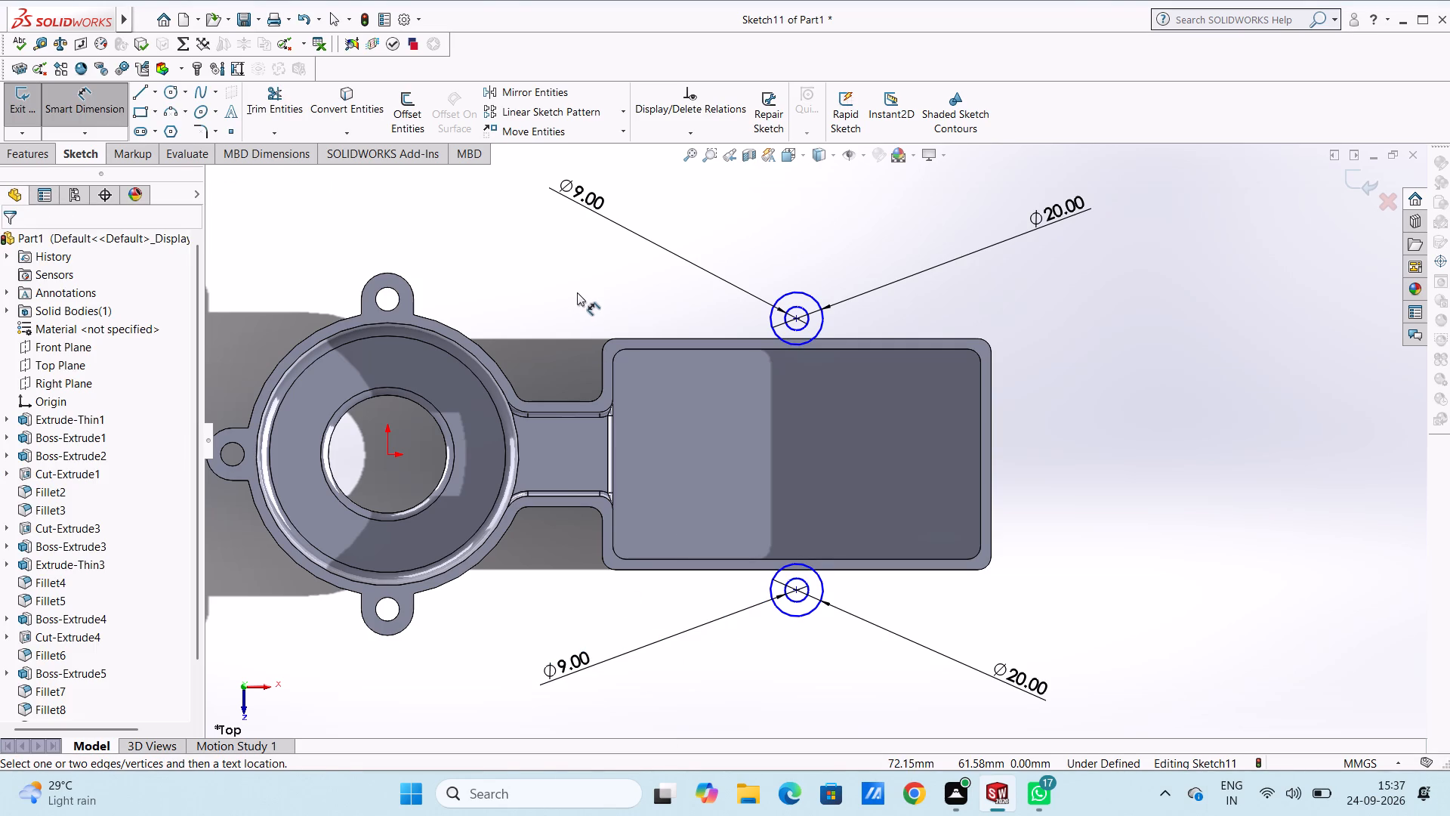
Dimension the rear circles' centre 5 mm from the outer edge of the box's rear long wall.
left_click(794, 319)
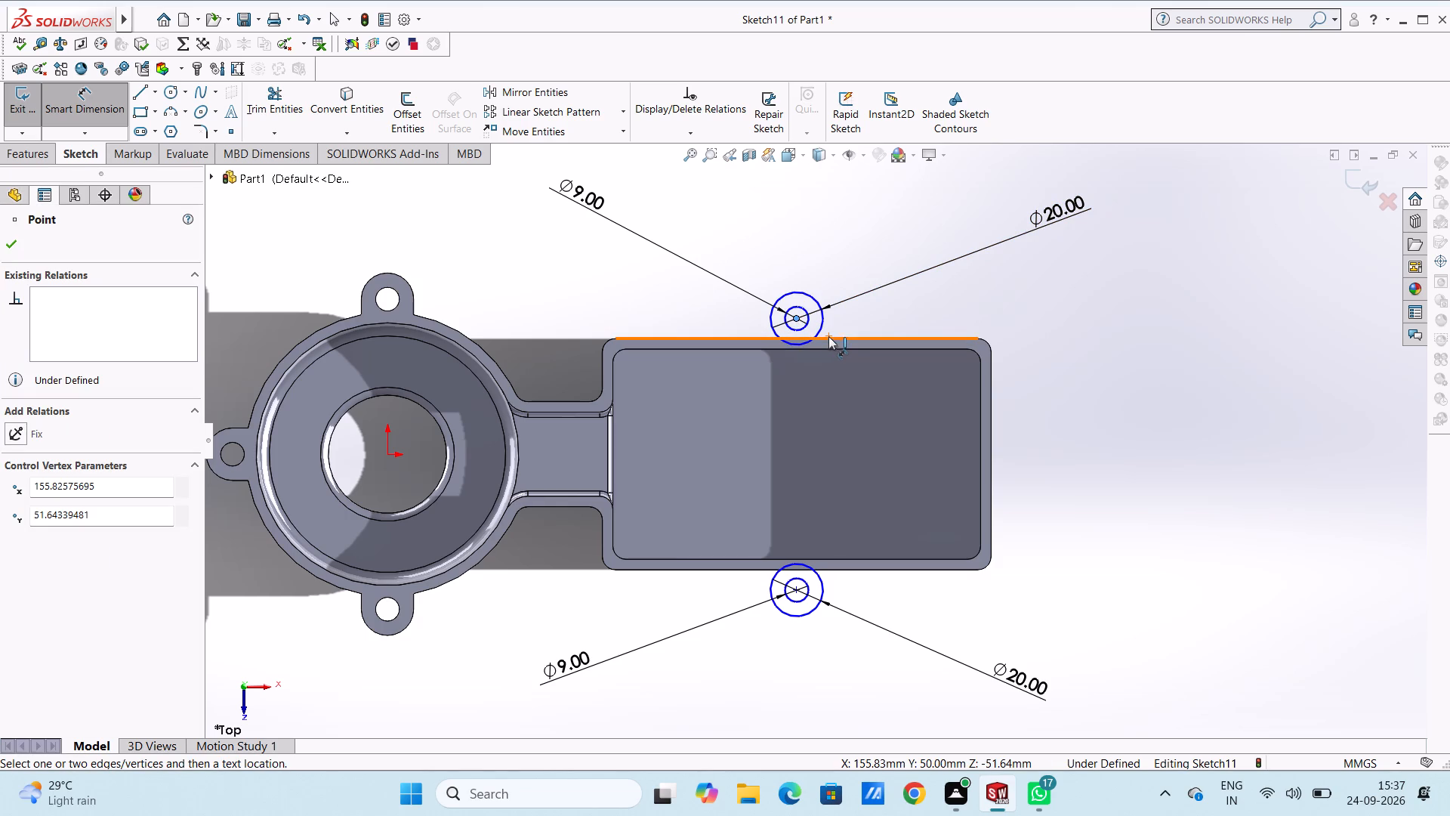
left_click(830, 338)
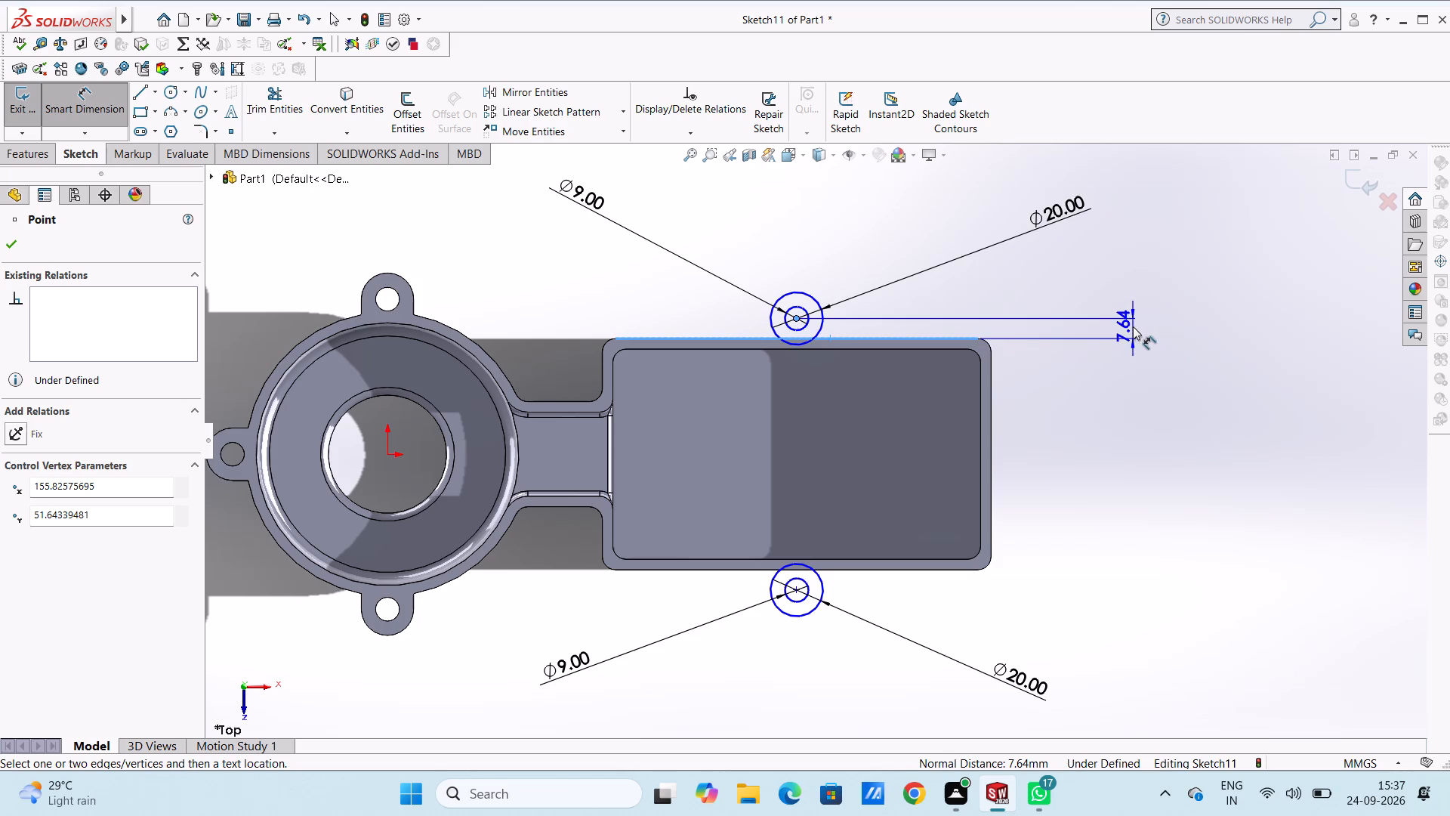
left_click(1117, 326)
key("5")
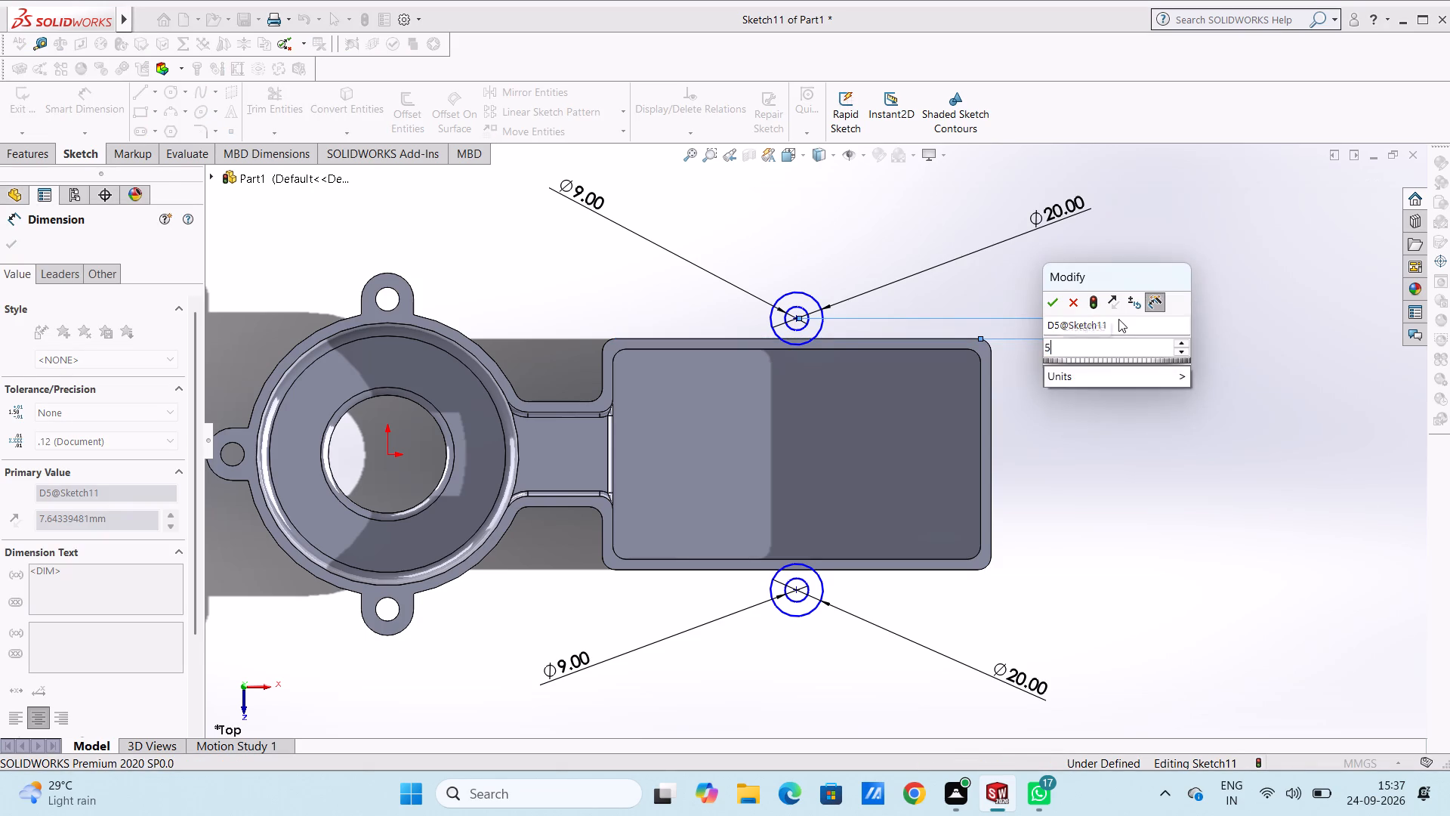
key("Return")
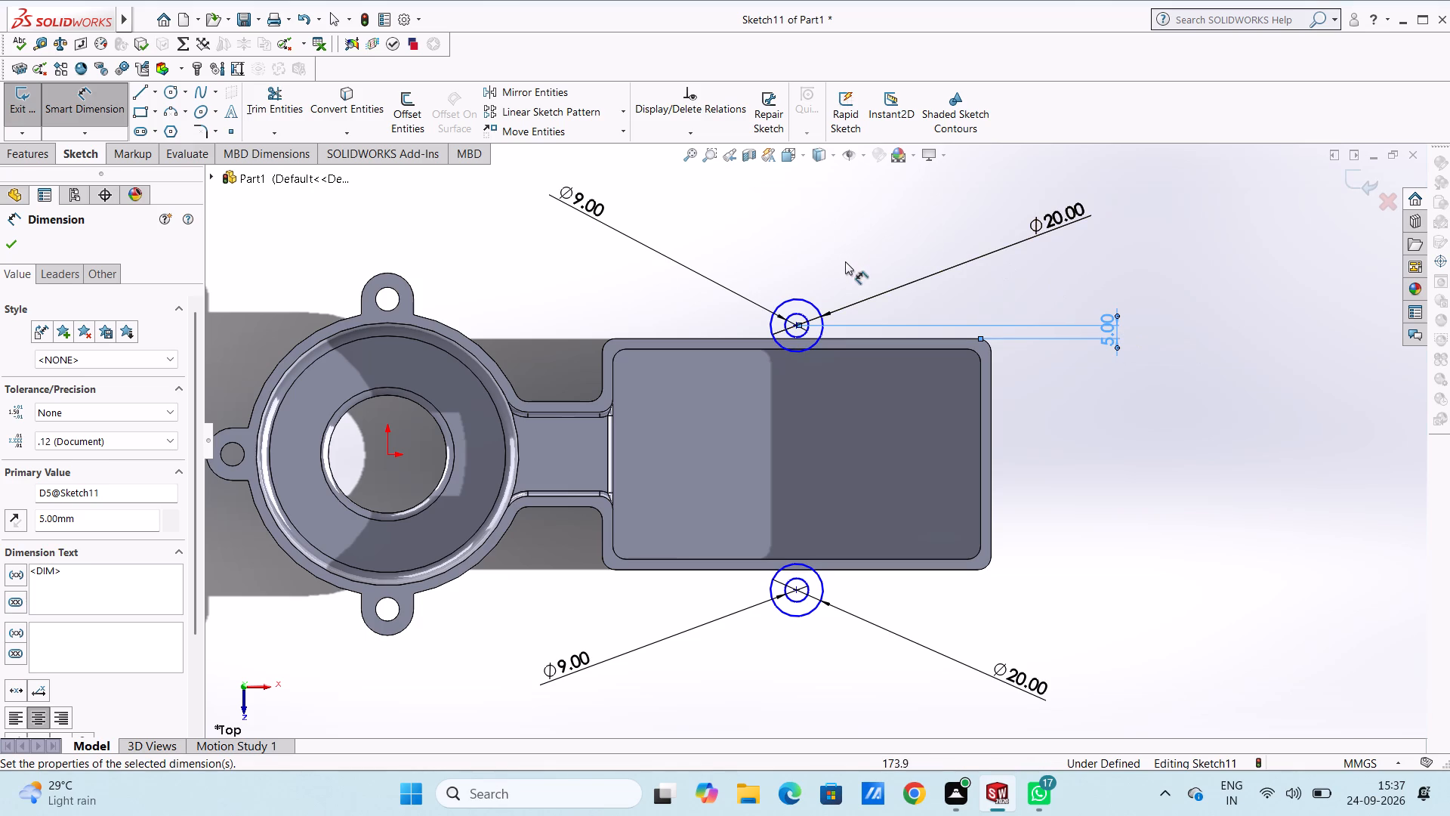
left_click(845, 258)
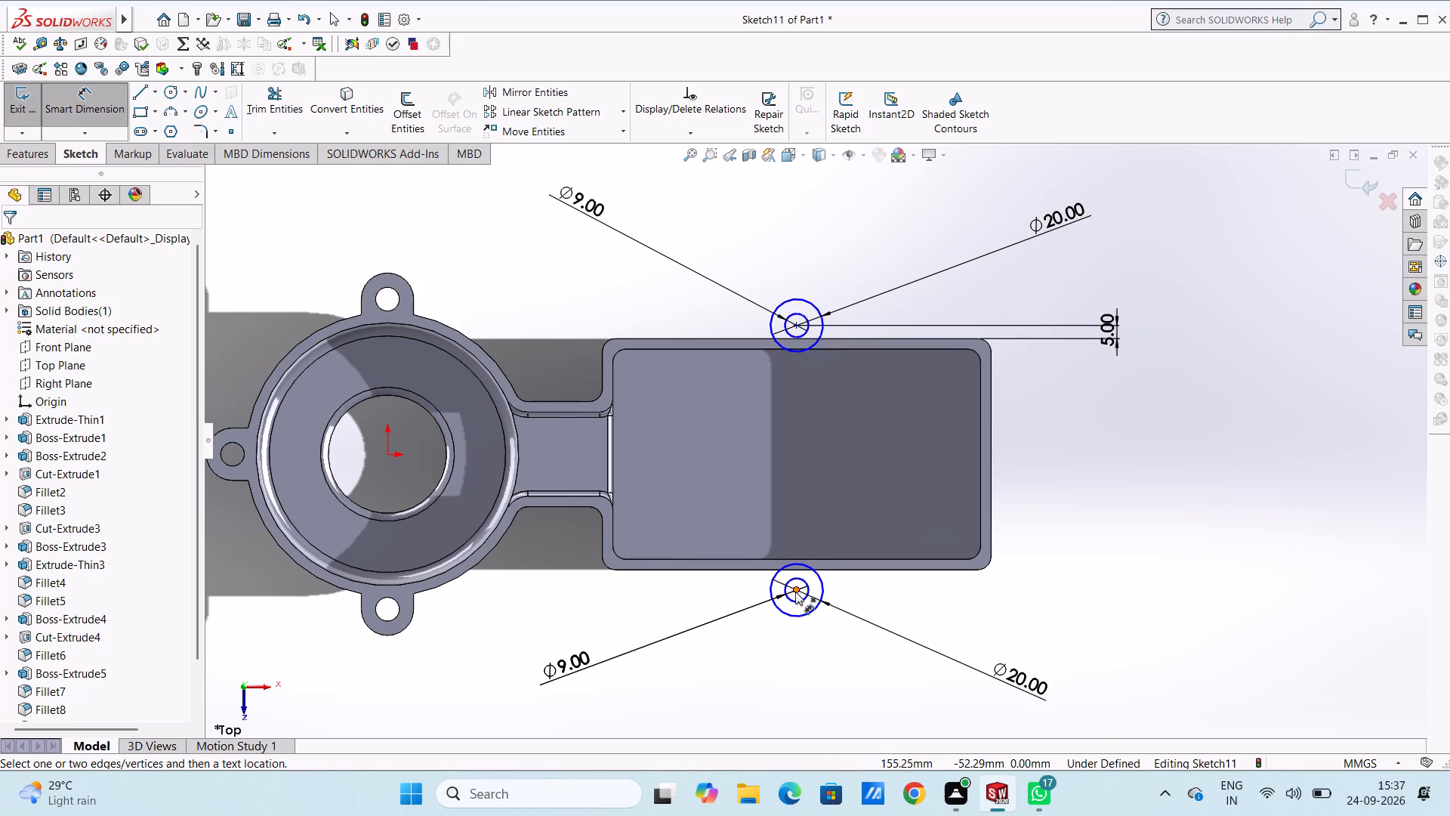
Dimension the front circles' centre 5 mm from the outer edge of the box's front long wall.
left_click(795, 592)
left_click(831, 572)
left_click(1231, 595)
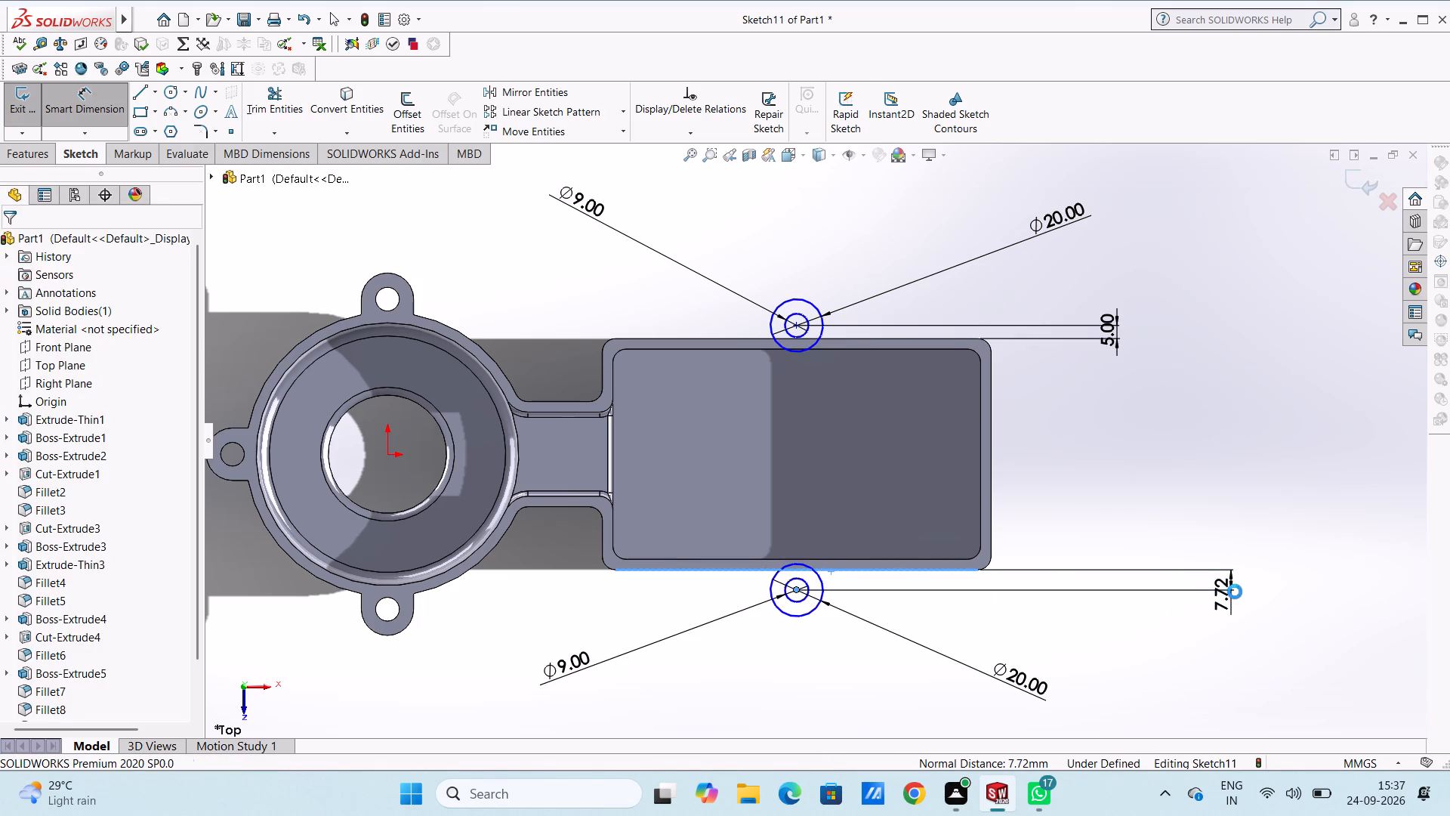
key("5")
key("Return")
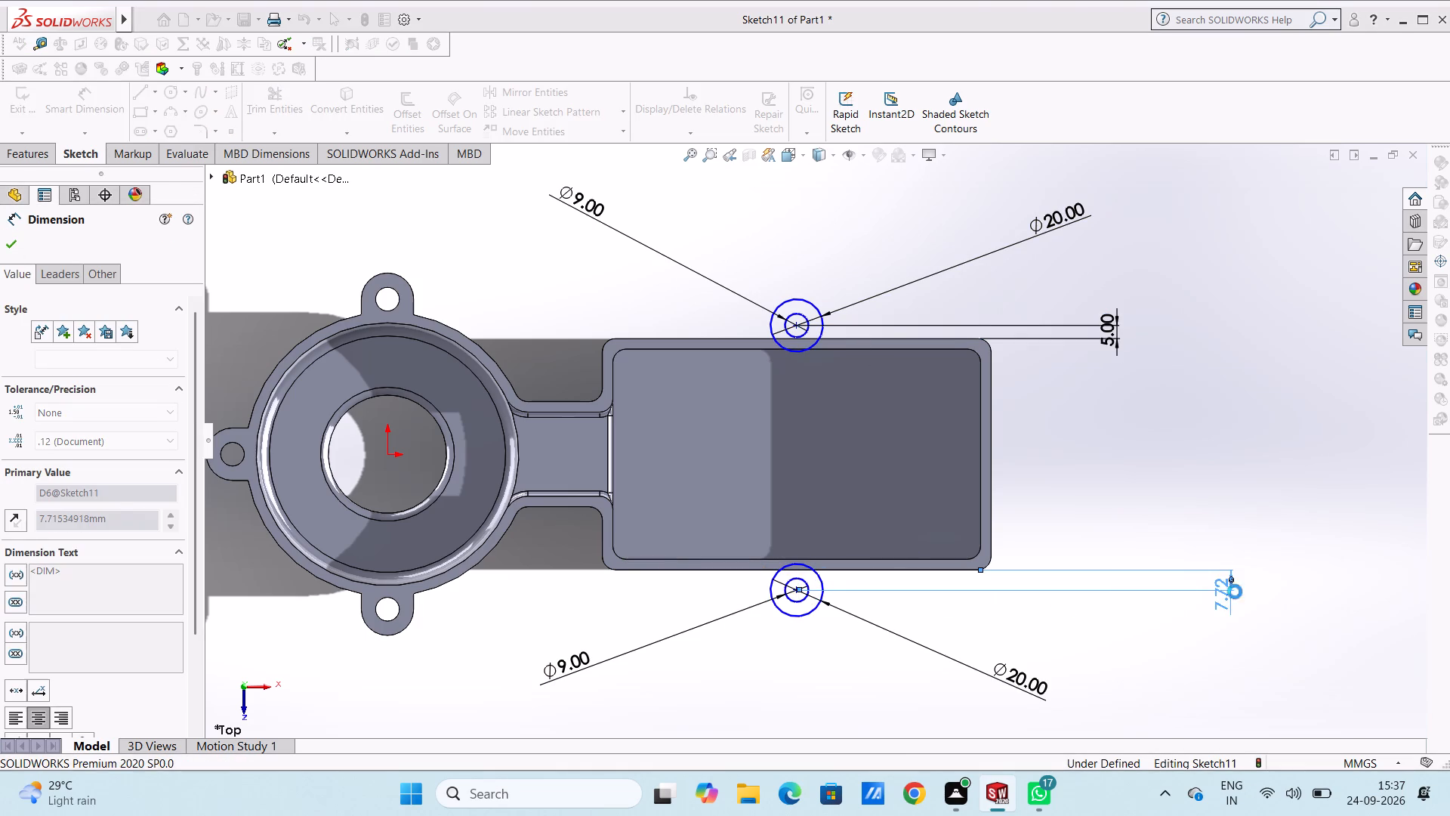
left_click(1050, 490)
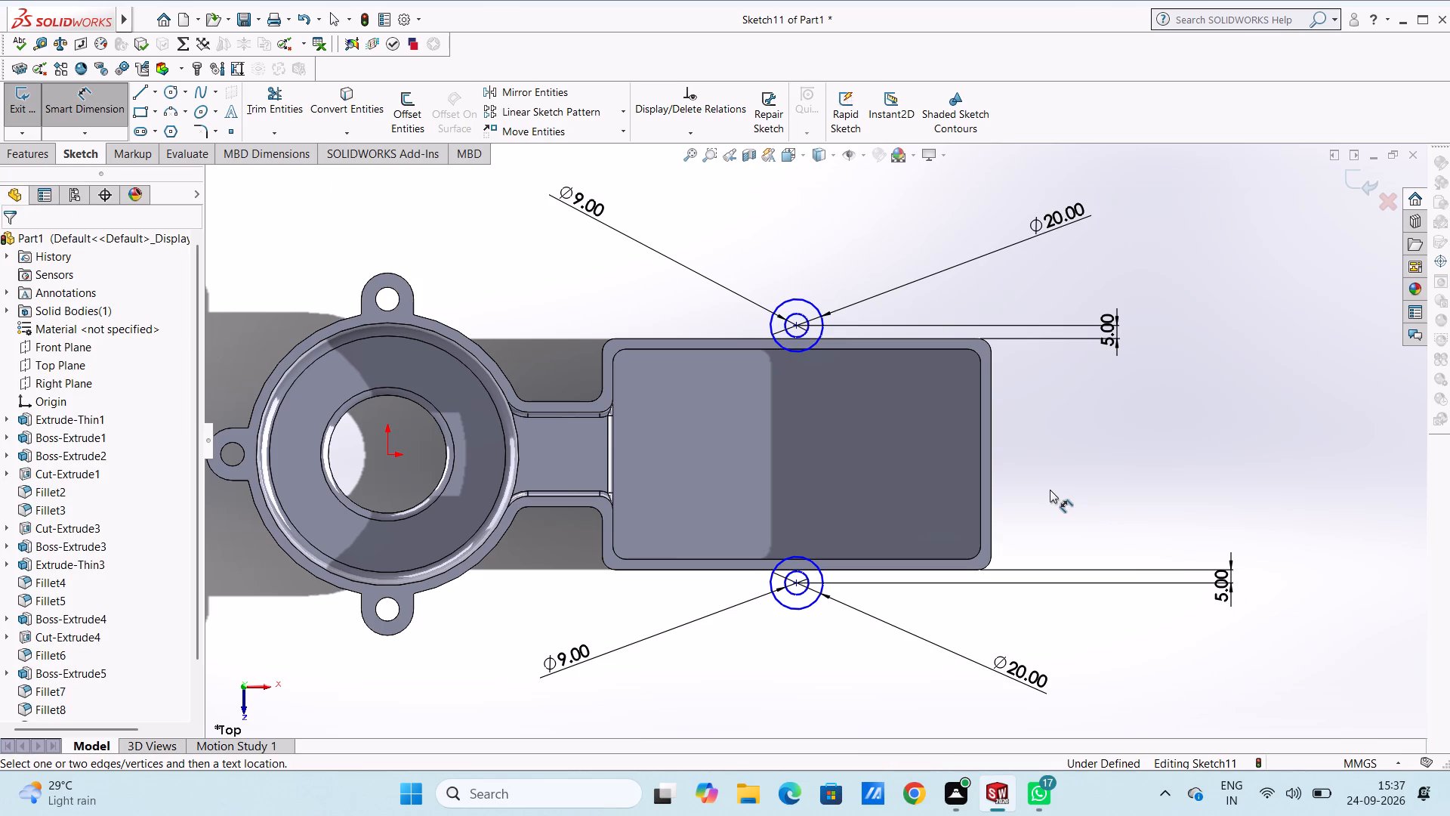
Draw concentric circles of 4.5 mm and 10 mm radius beyond the box's far end wall, level with the origin, centred about (240, 0) mm.
left_click(165, 92)
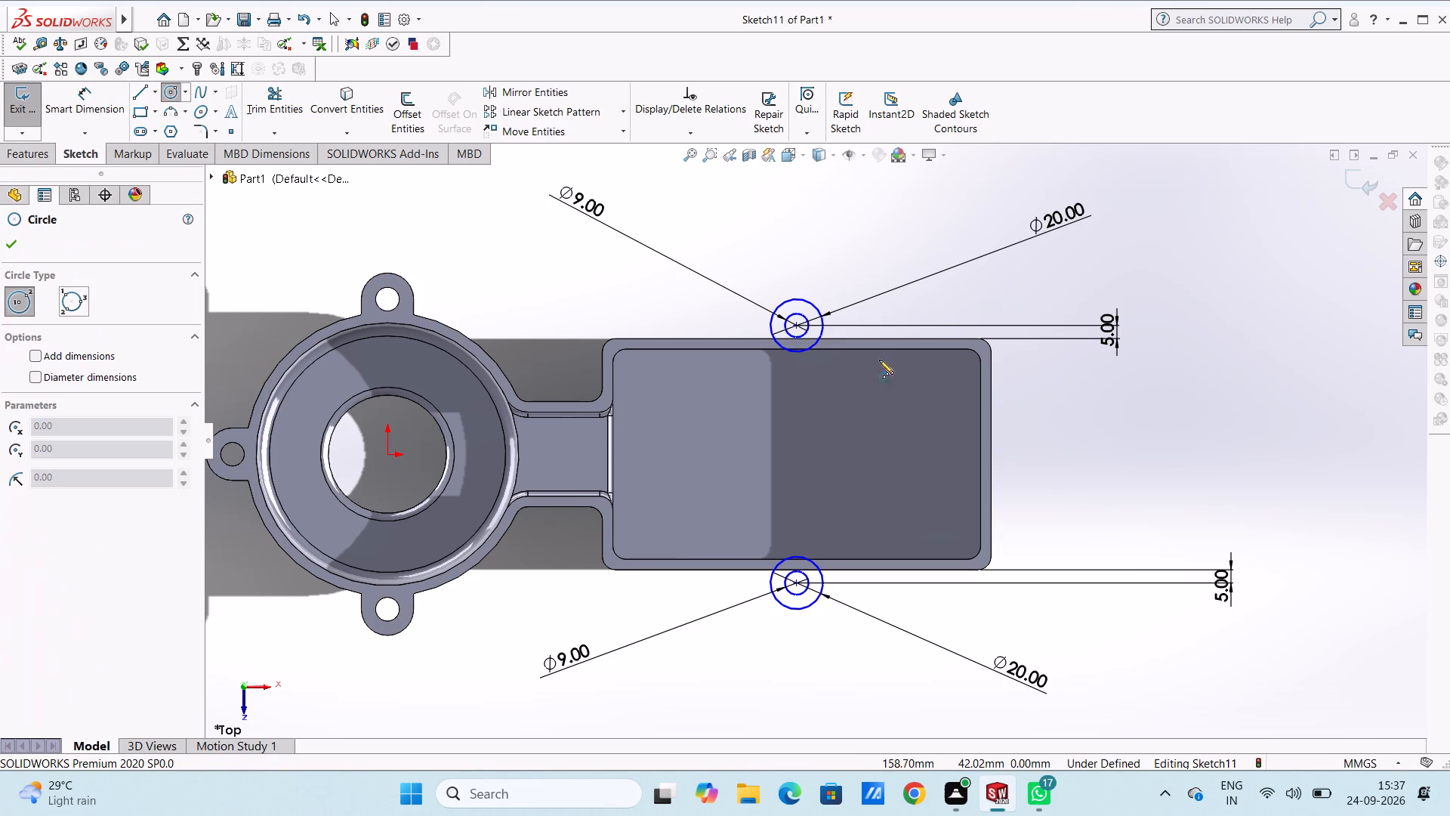
left_click(1017, 454)
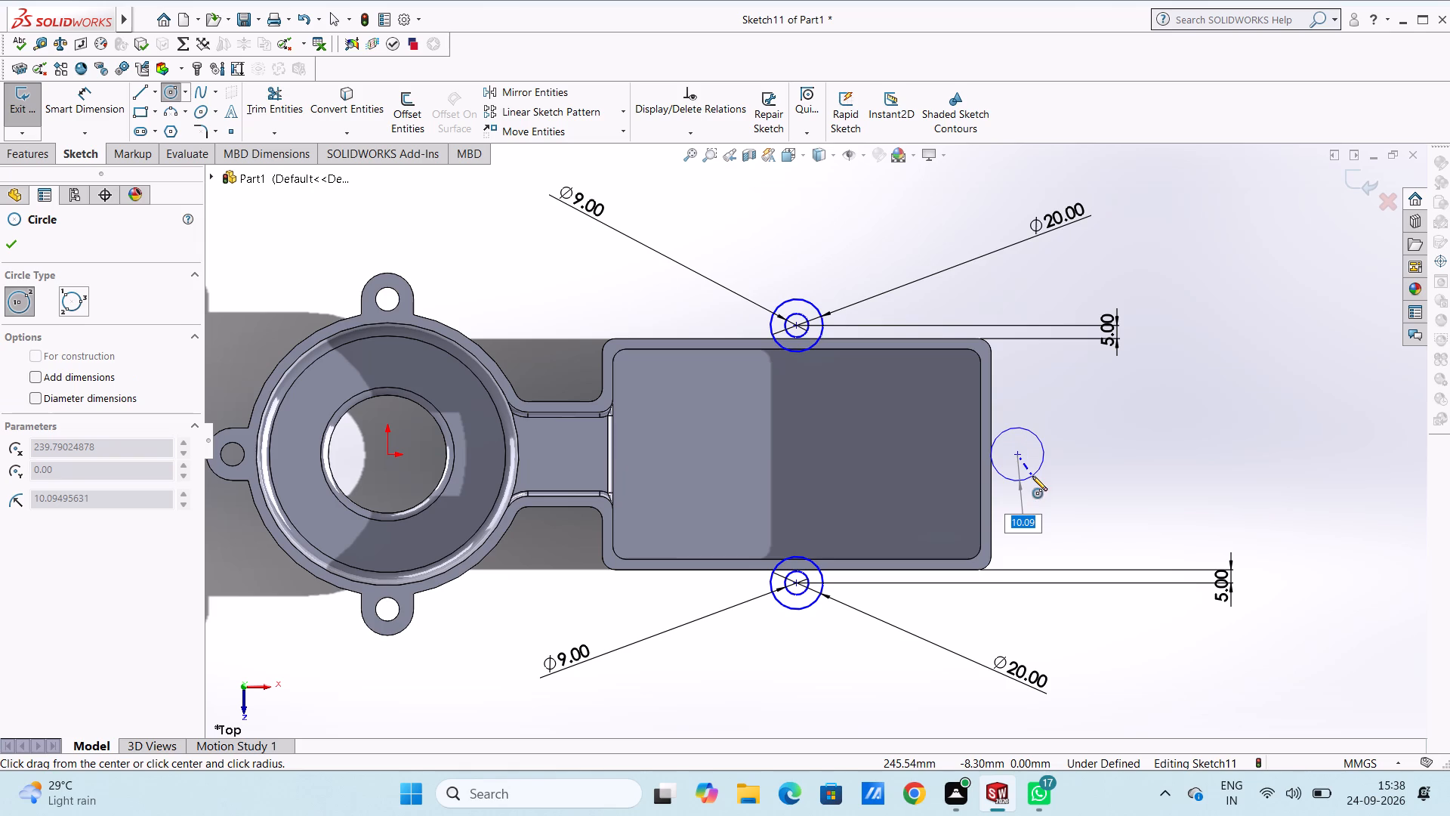
type("4.5")
key("Return")
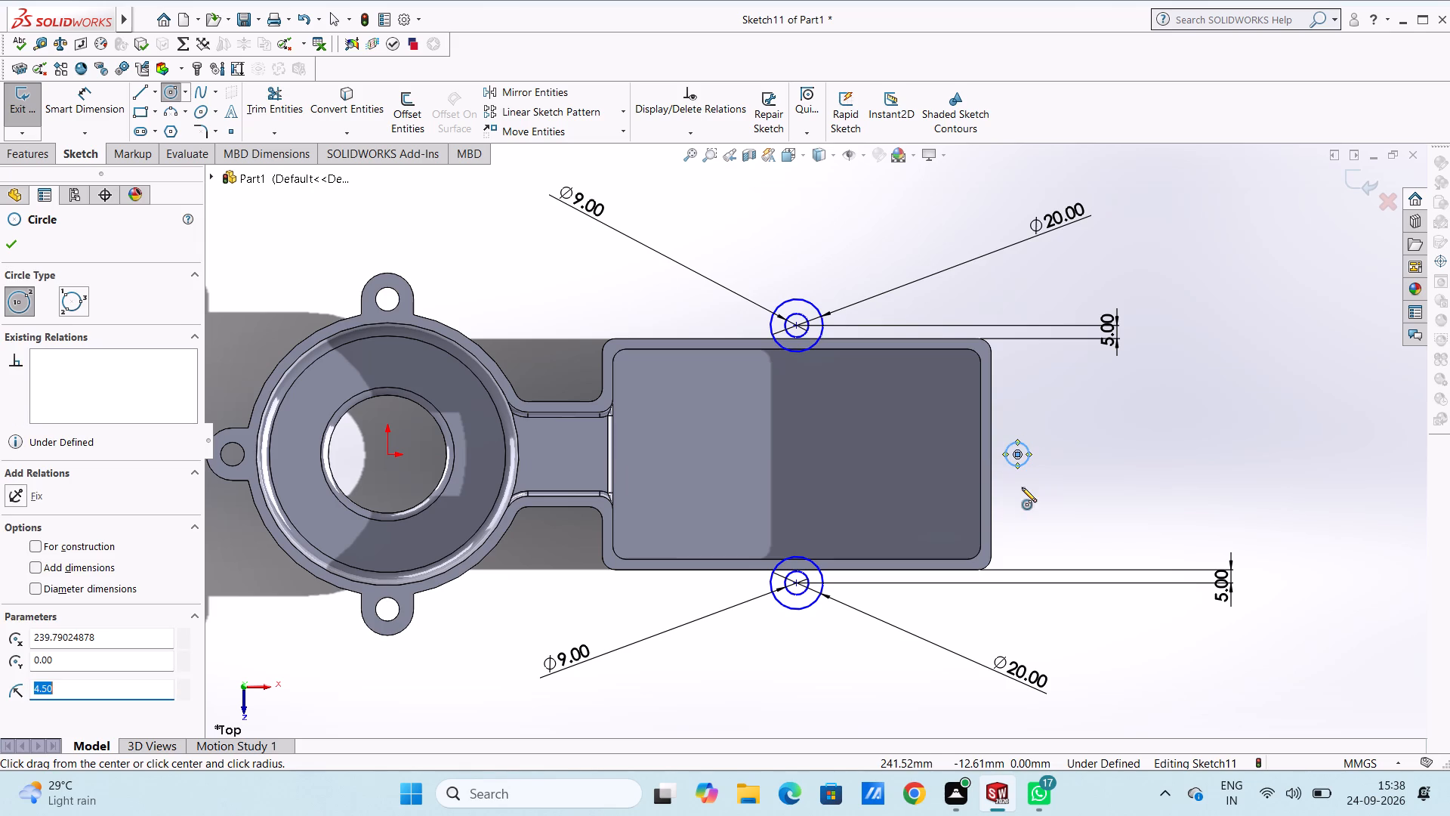
left_click(1017, 454)
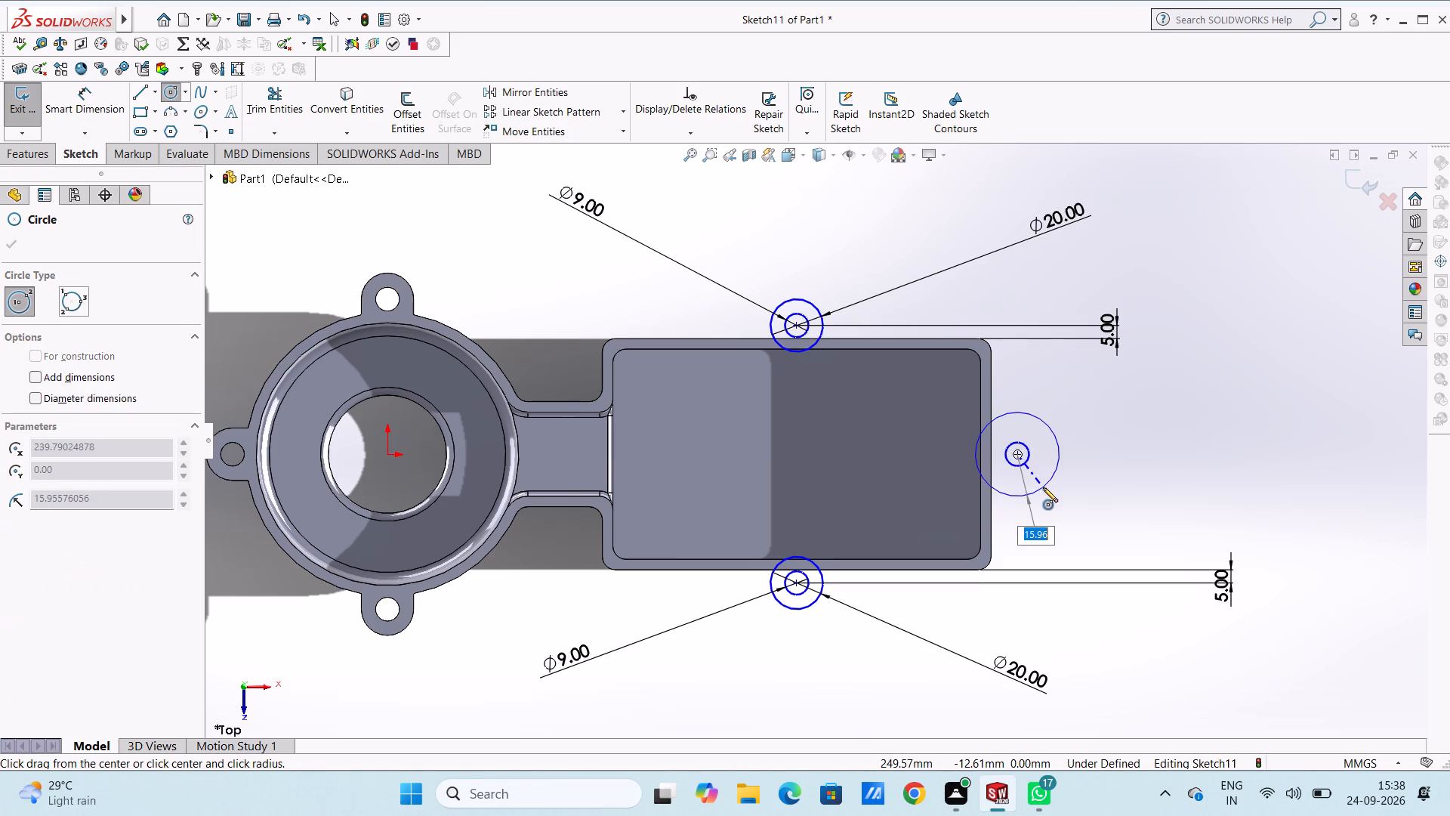
type("10")
key("Return")
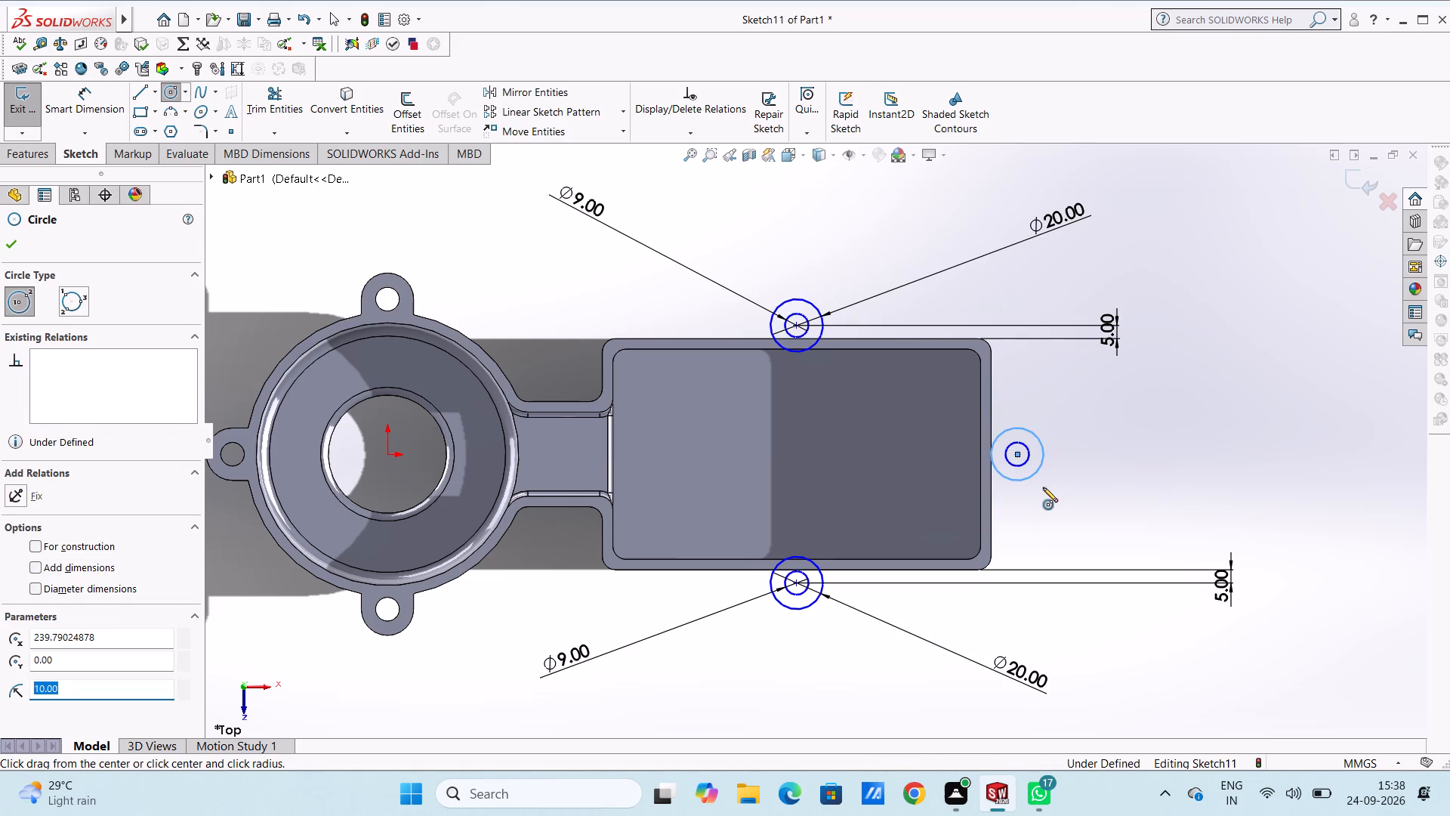
Dimension the diameters of the outer and inner concentric circles beyond the box's far end wall.
left_click(97, 105)
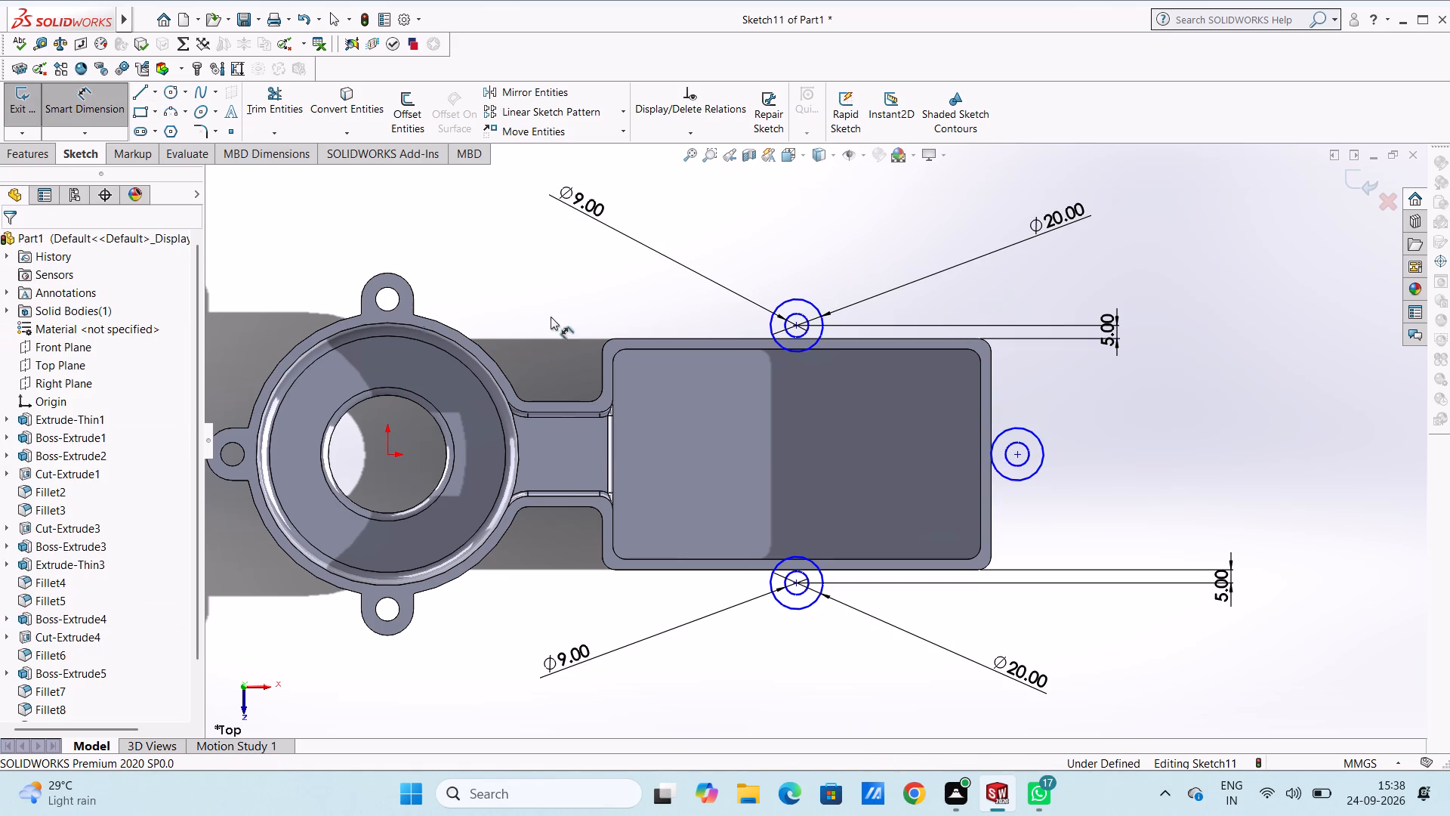
left_click(1012, 426)
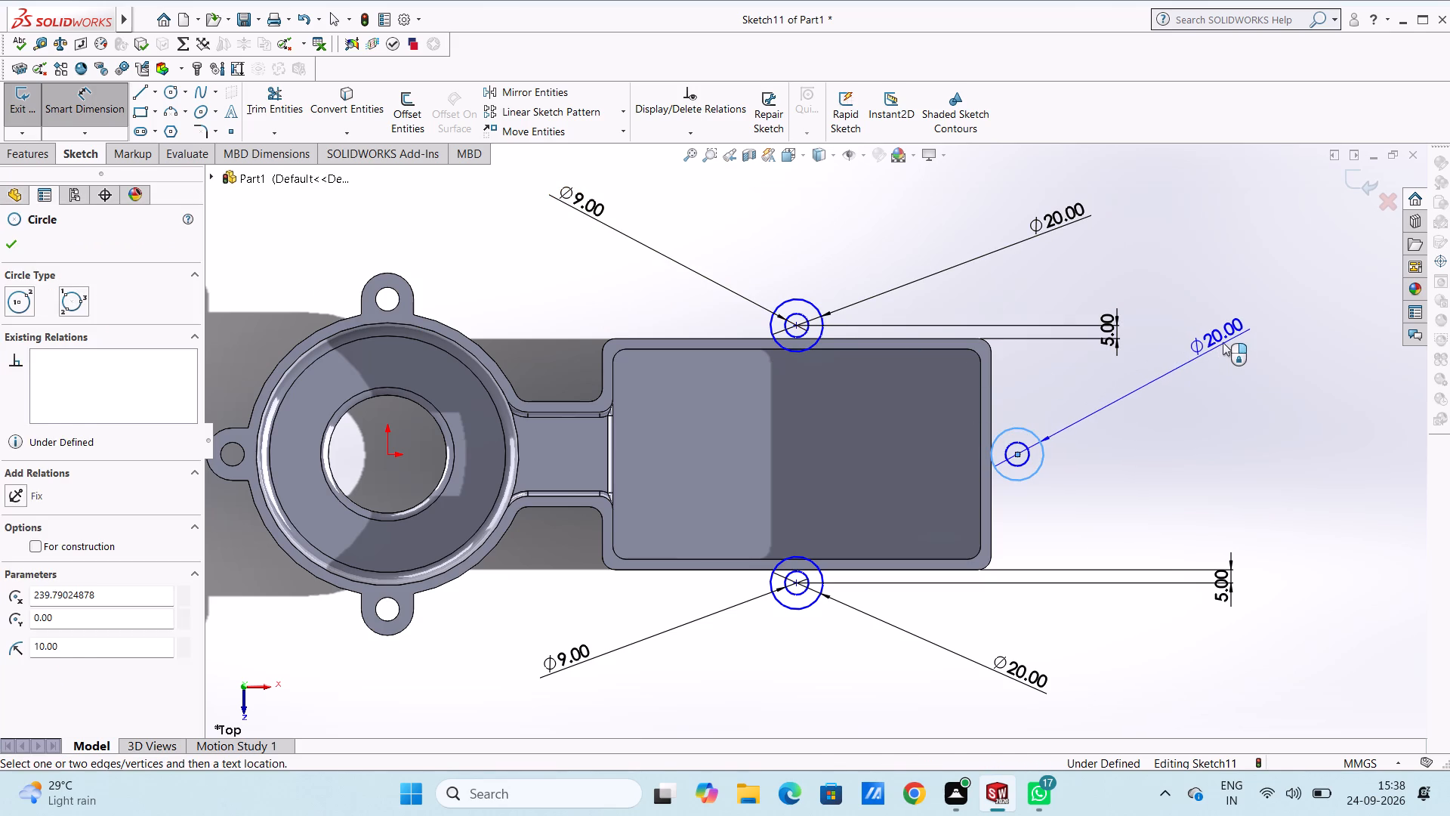
left_click(1223, 342)
left_click(1163, 323)
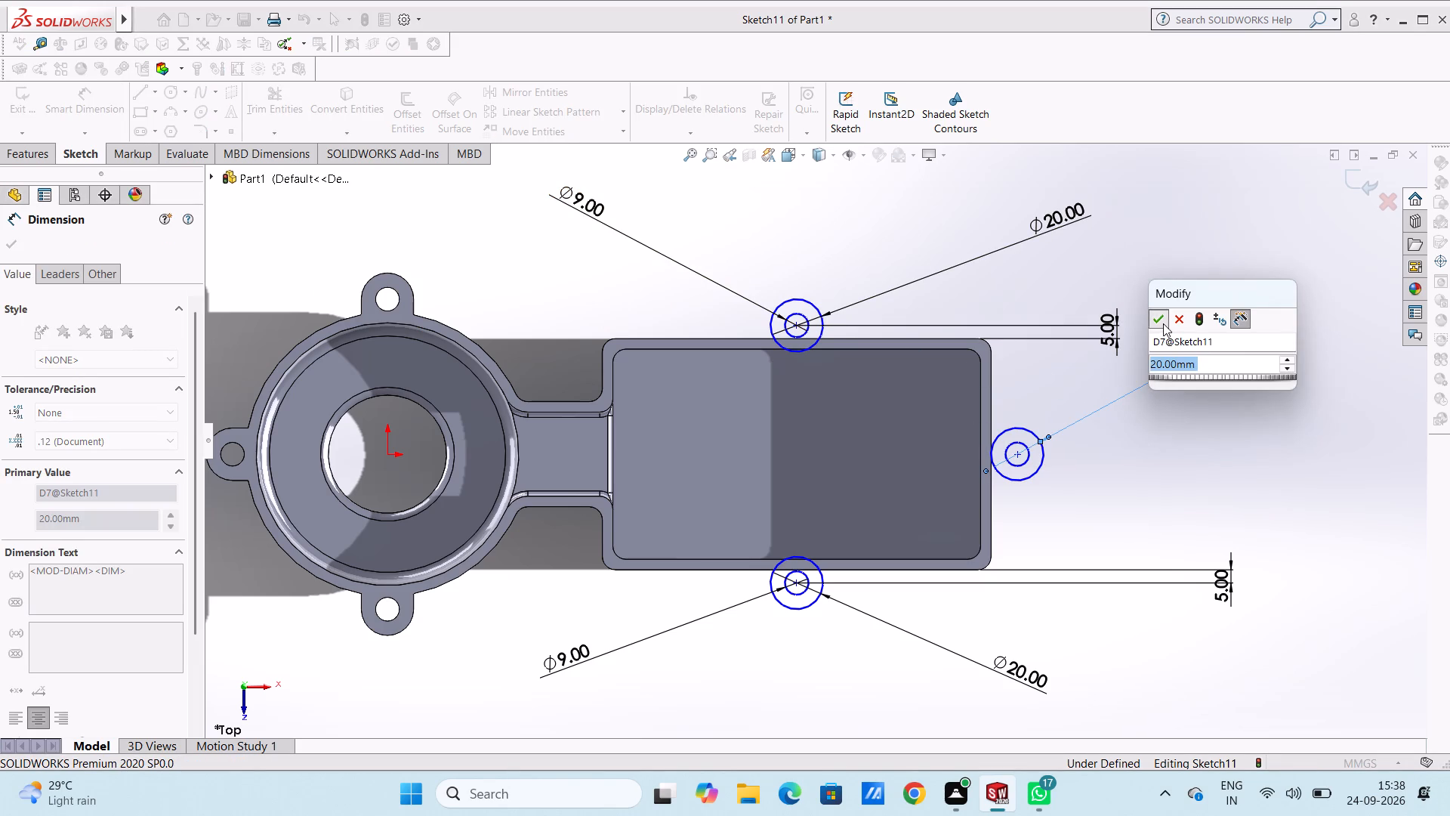
left_click(1155, 260)
left_click(1017, 438)
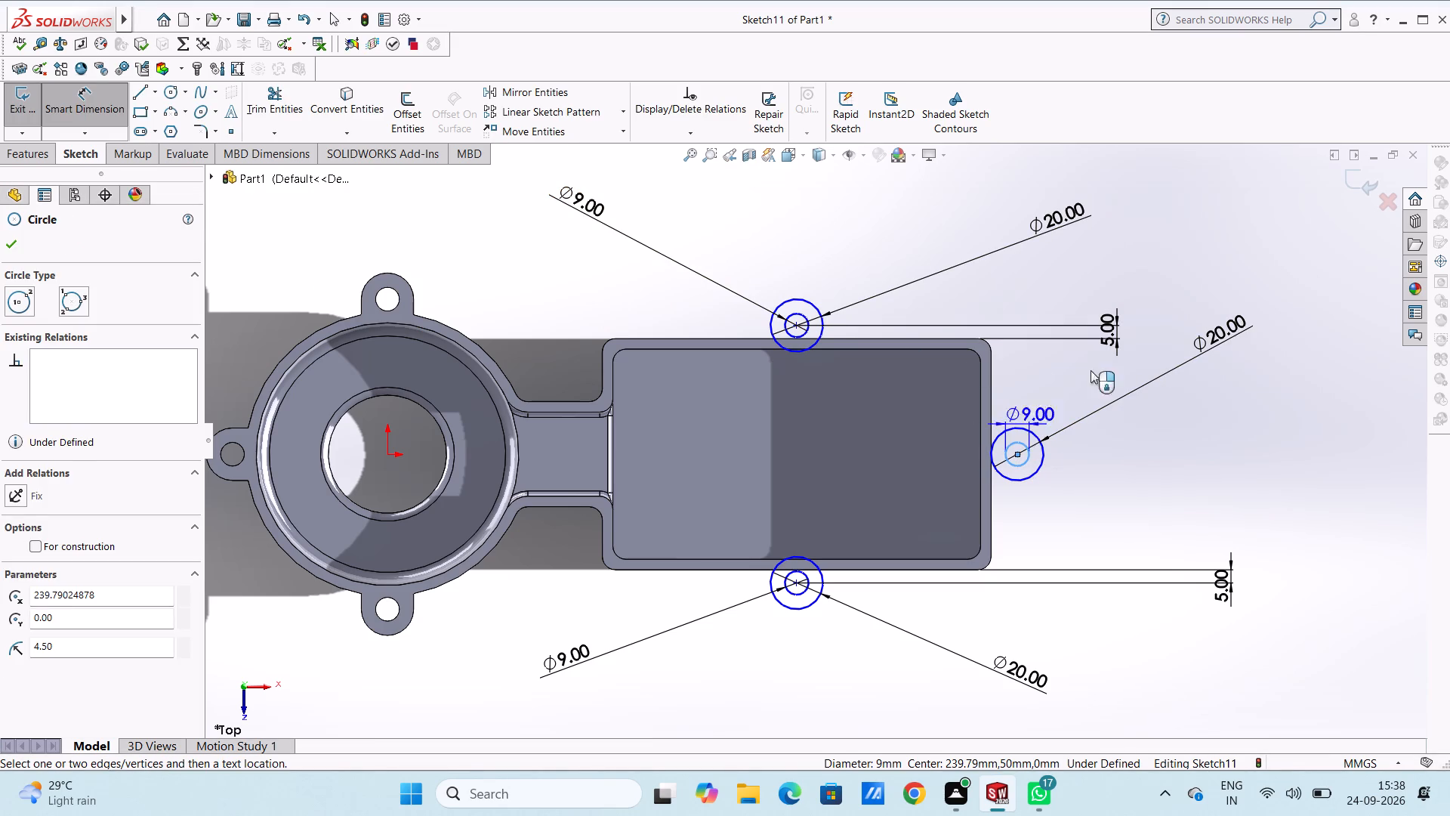
left_click(1211, 278)
left_click(1146, 252)
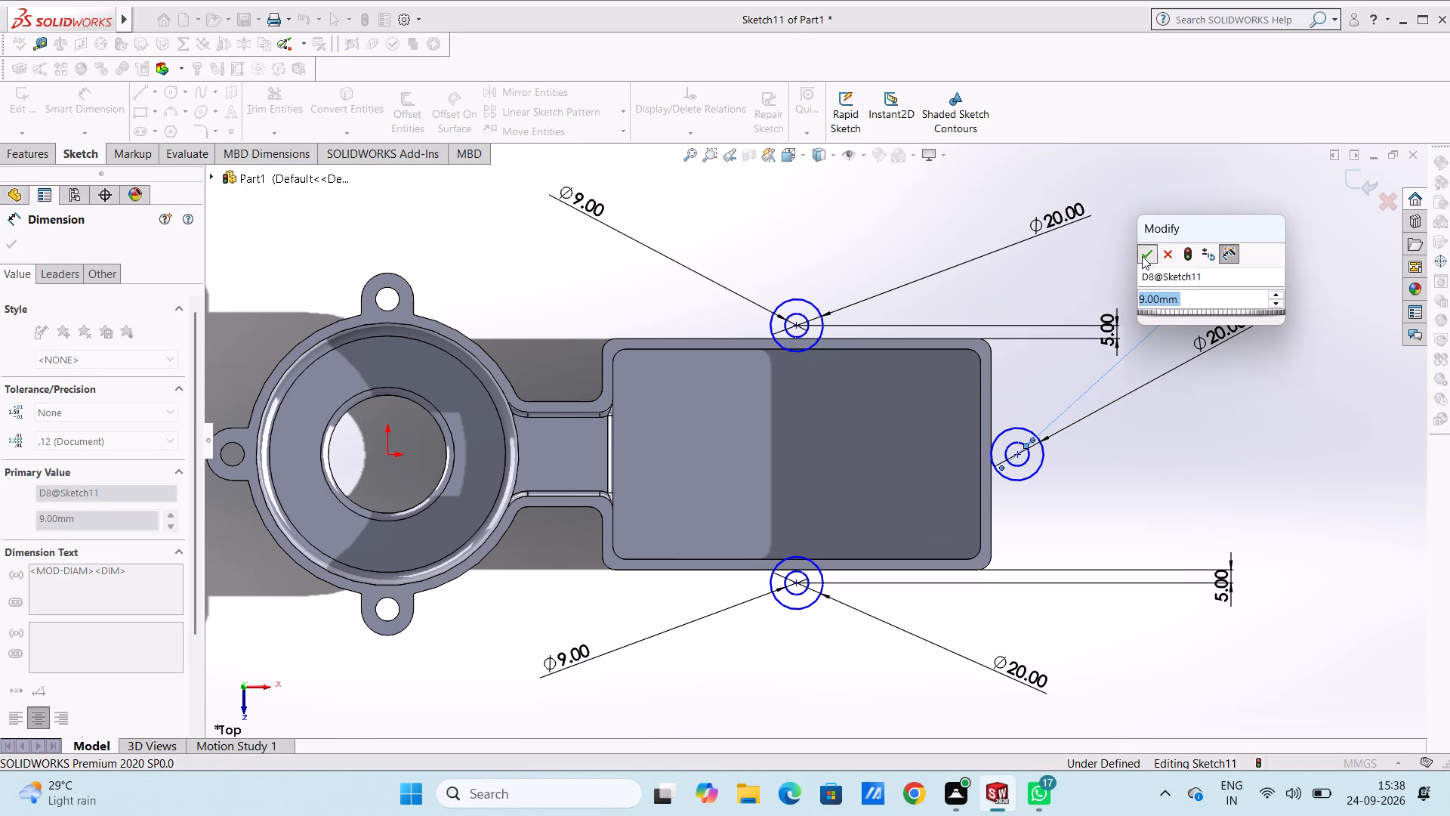
left_click(1103, 248)
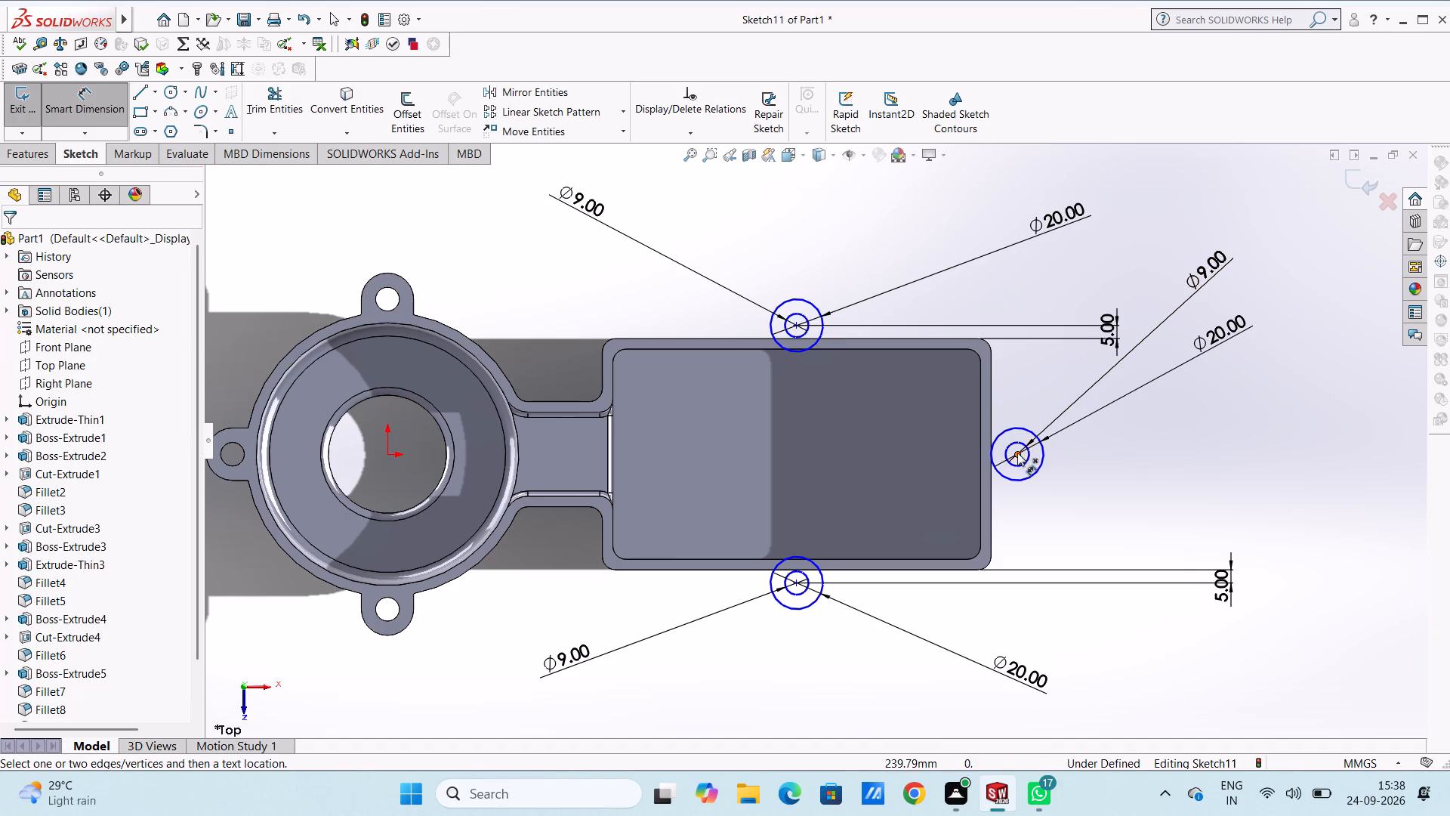
Dimension the end circles' centre 5 mm from the outer edge of the box's far end wall.
left_click(1019, 452)
left_click(992, 422)
left_click(993, 196)
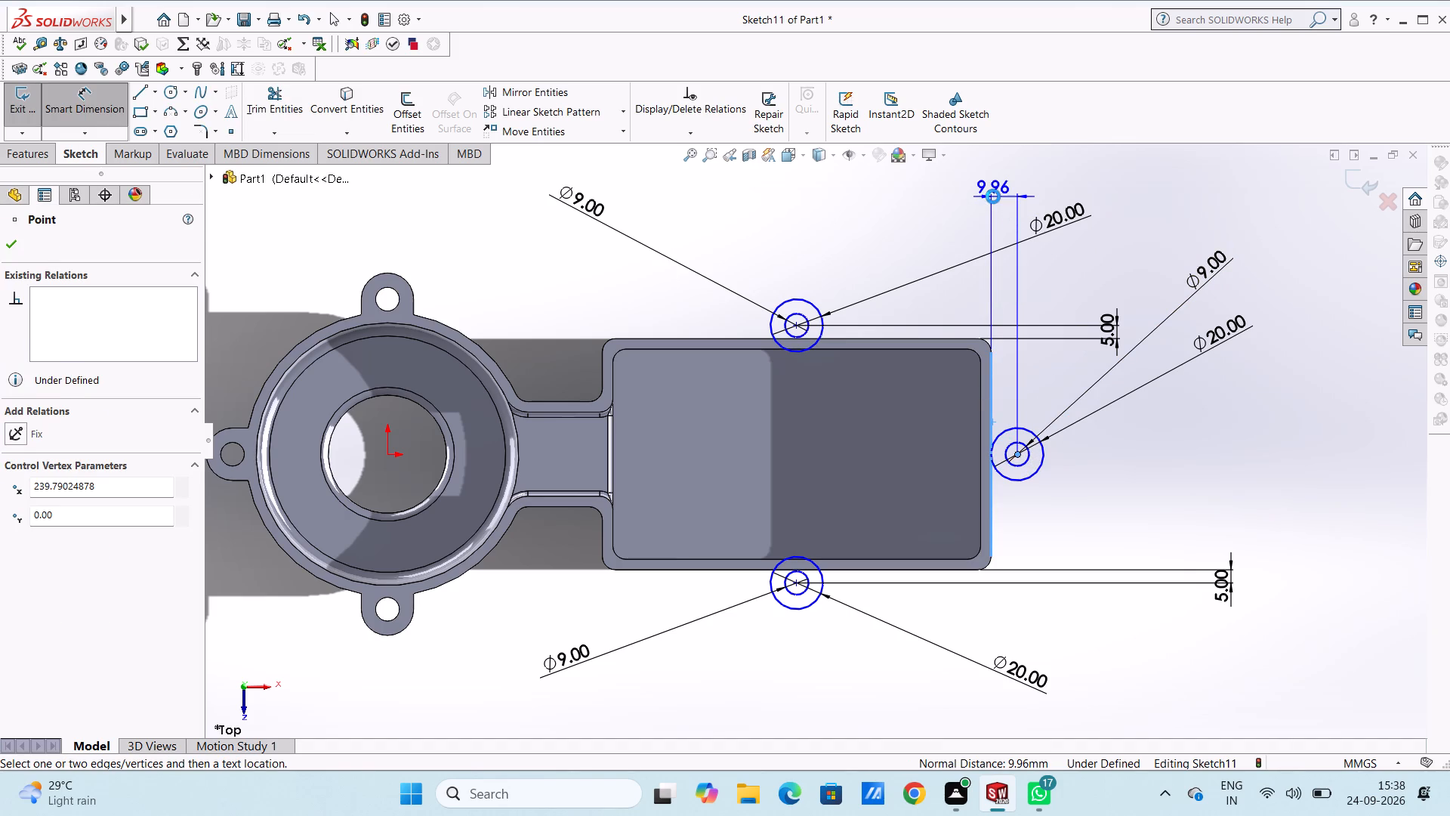
key("5")
key("Return")
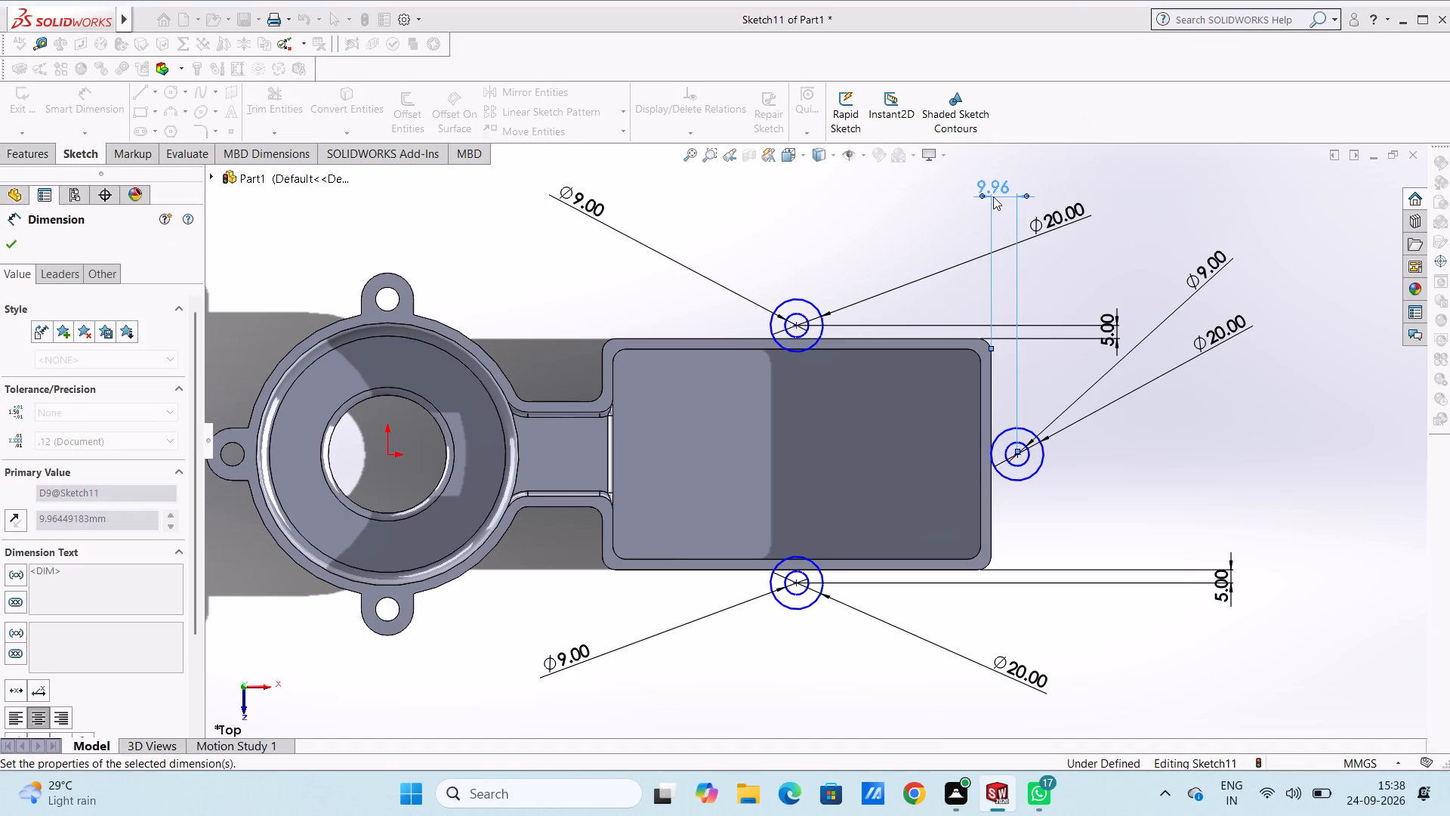
left_click(905, 232)
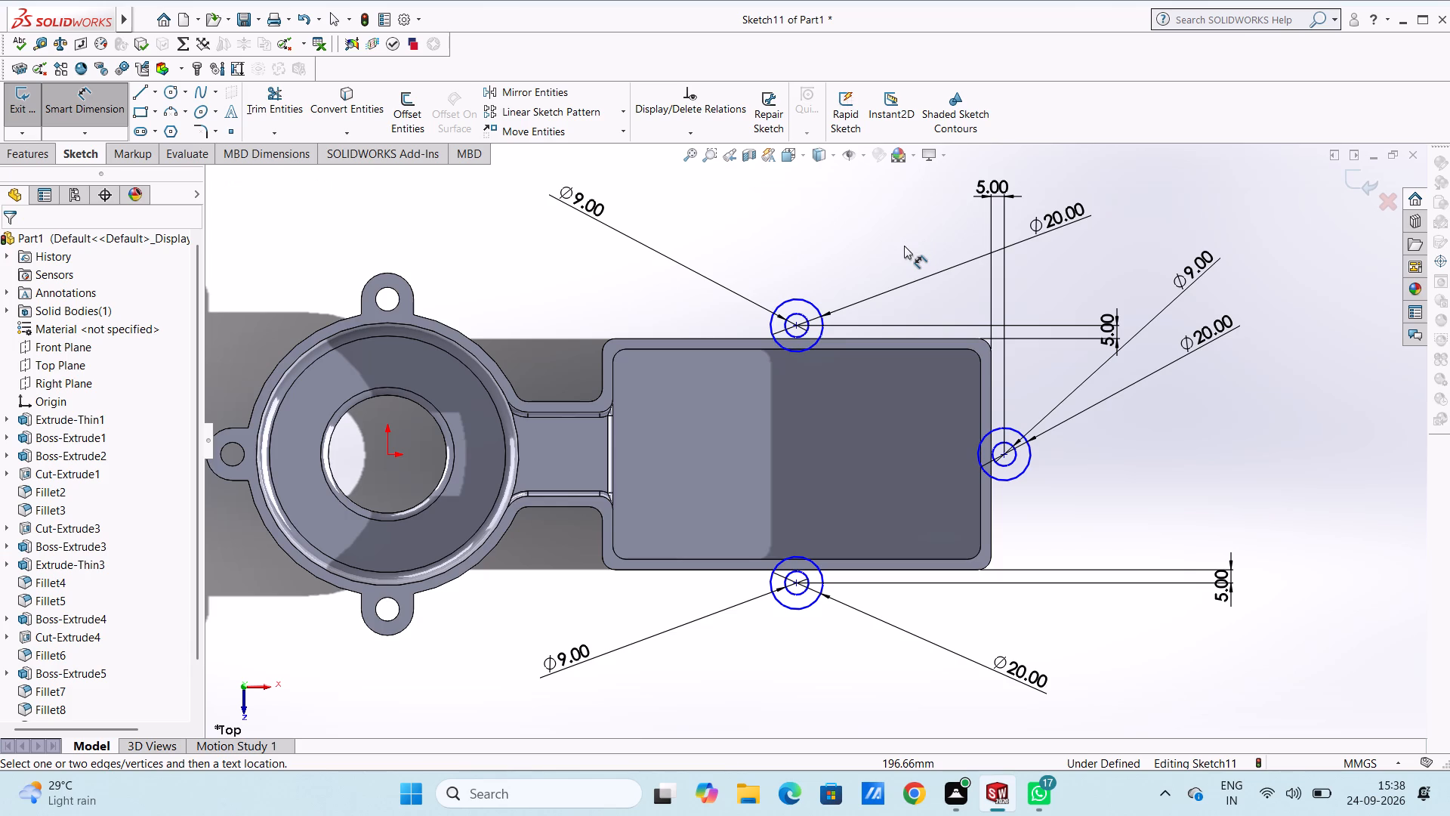
Draw three connected lines from the back outer circle's side points, 5 mm to the box's back wall and along its outer edge.
key("Escape")
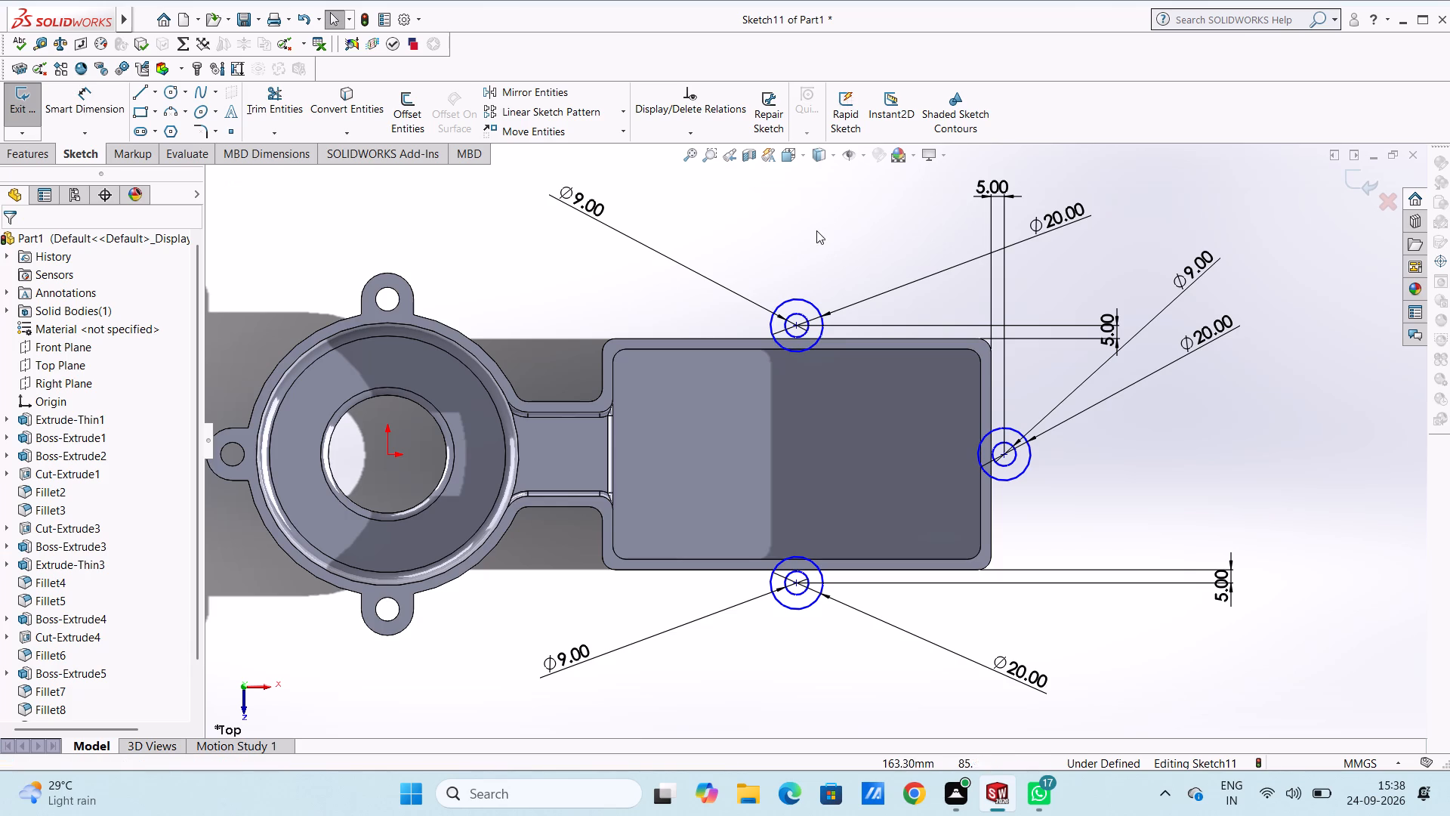
key("Escape")
left_click(143, 95)
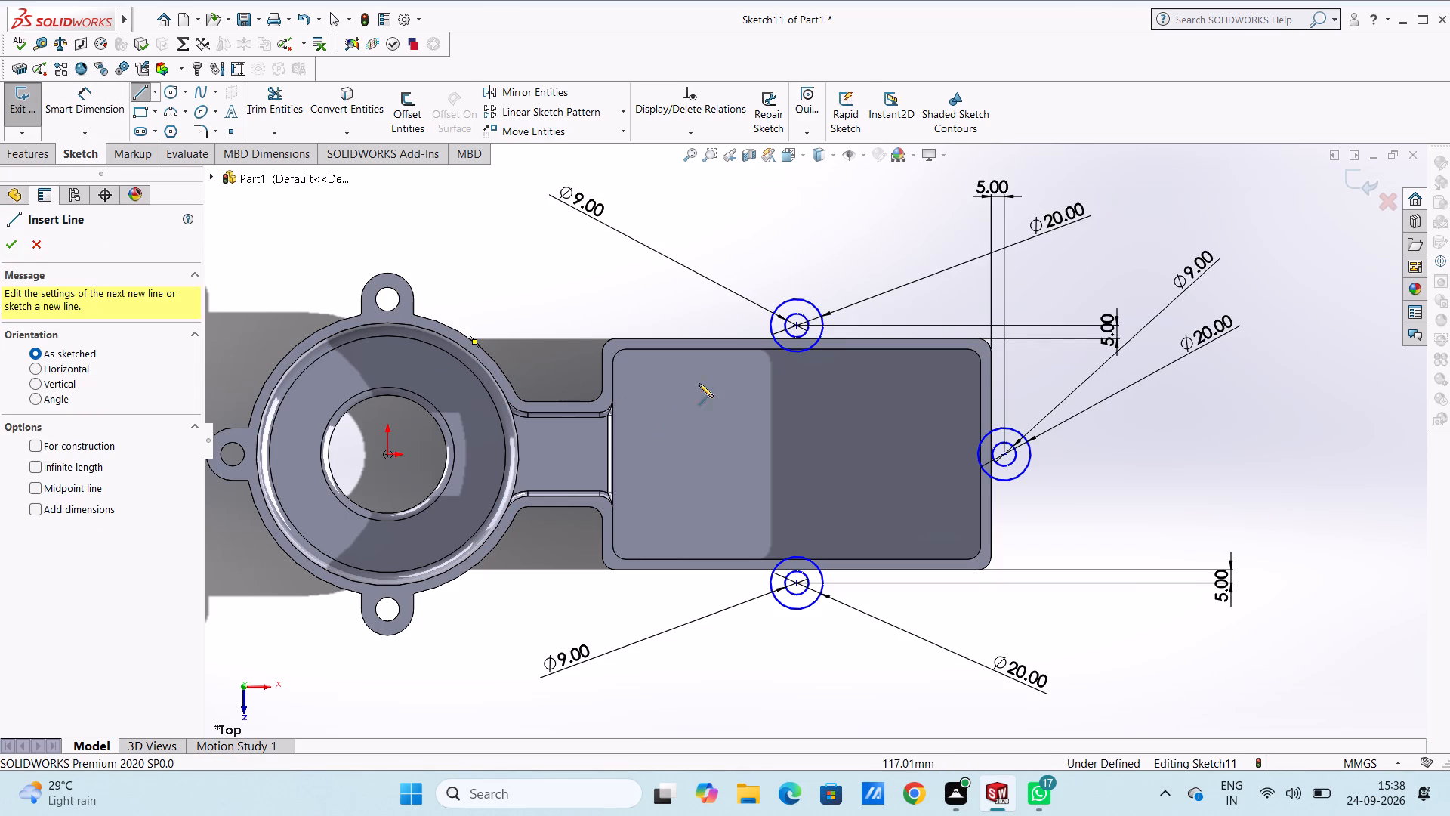
scroll(706, 382, "down", 1)
scroll(711, 380, "up", 2)
scroll(840, 367, "down", 4)
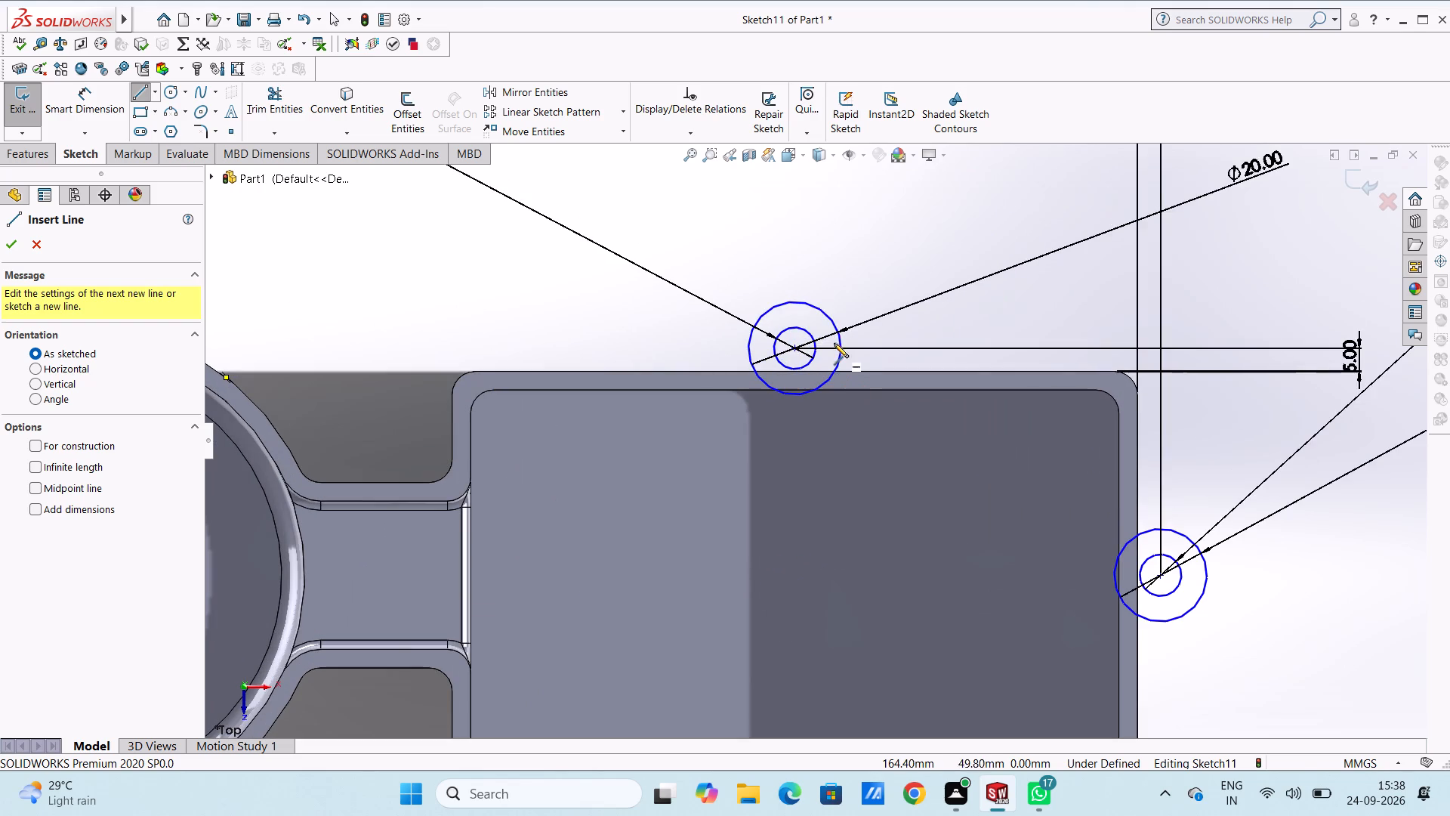
left_click(841, 349)
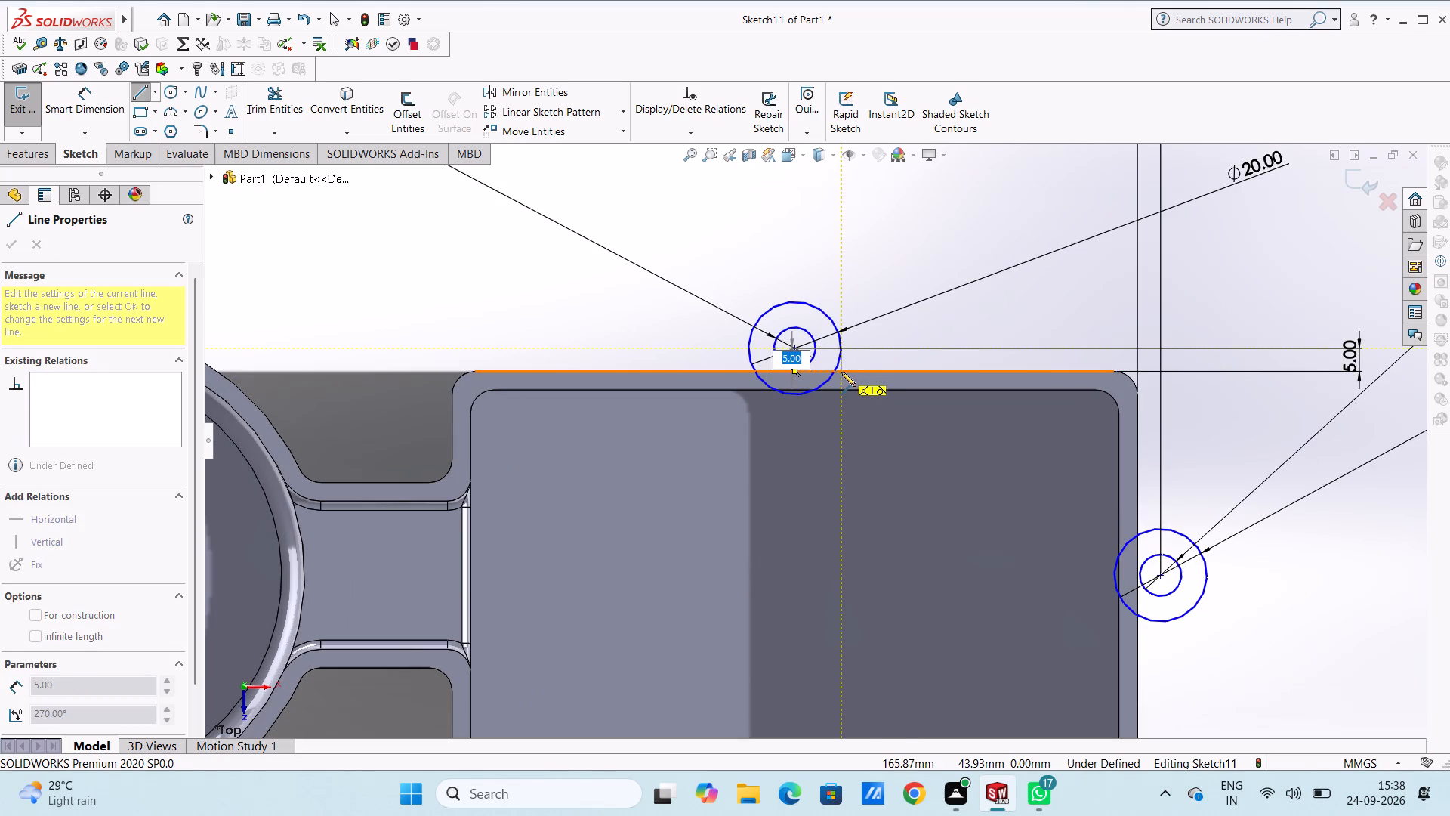
left_click(841, 372)
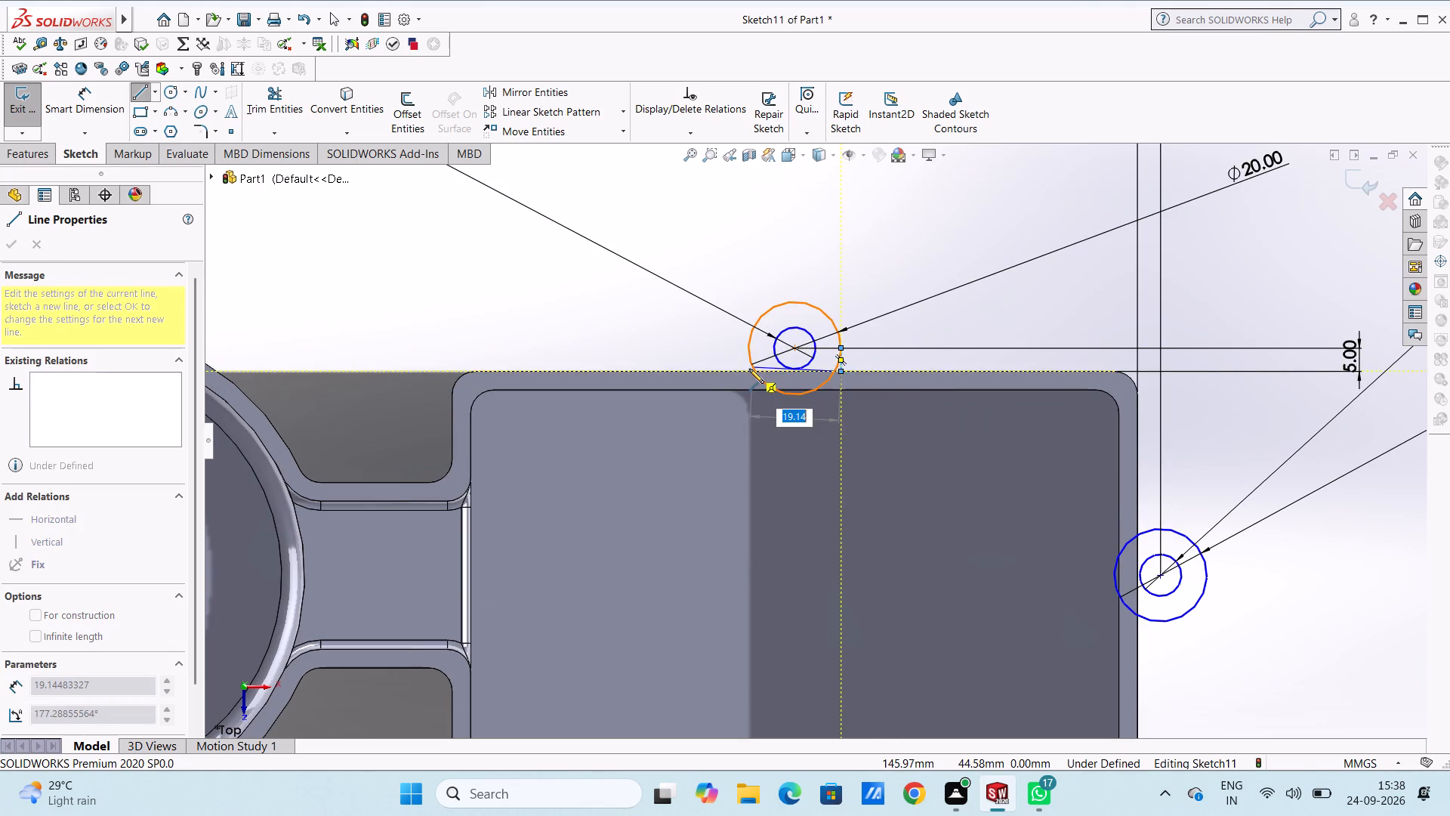
left_click(747, 371)
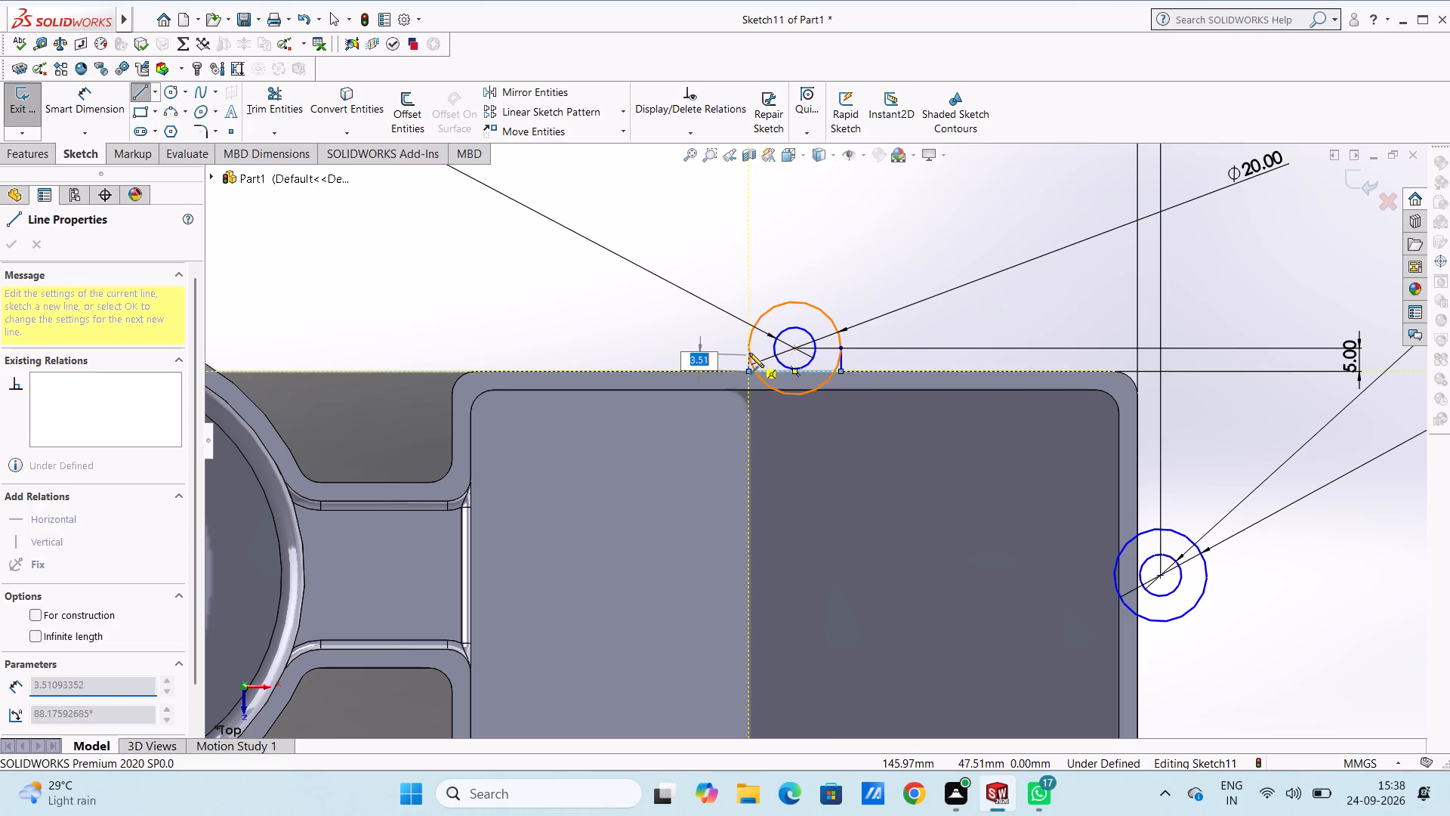
left_click(749, 348)
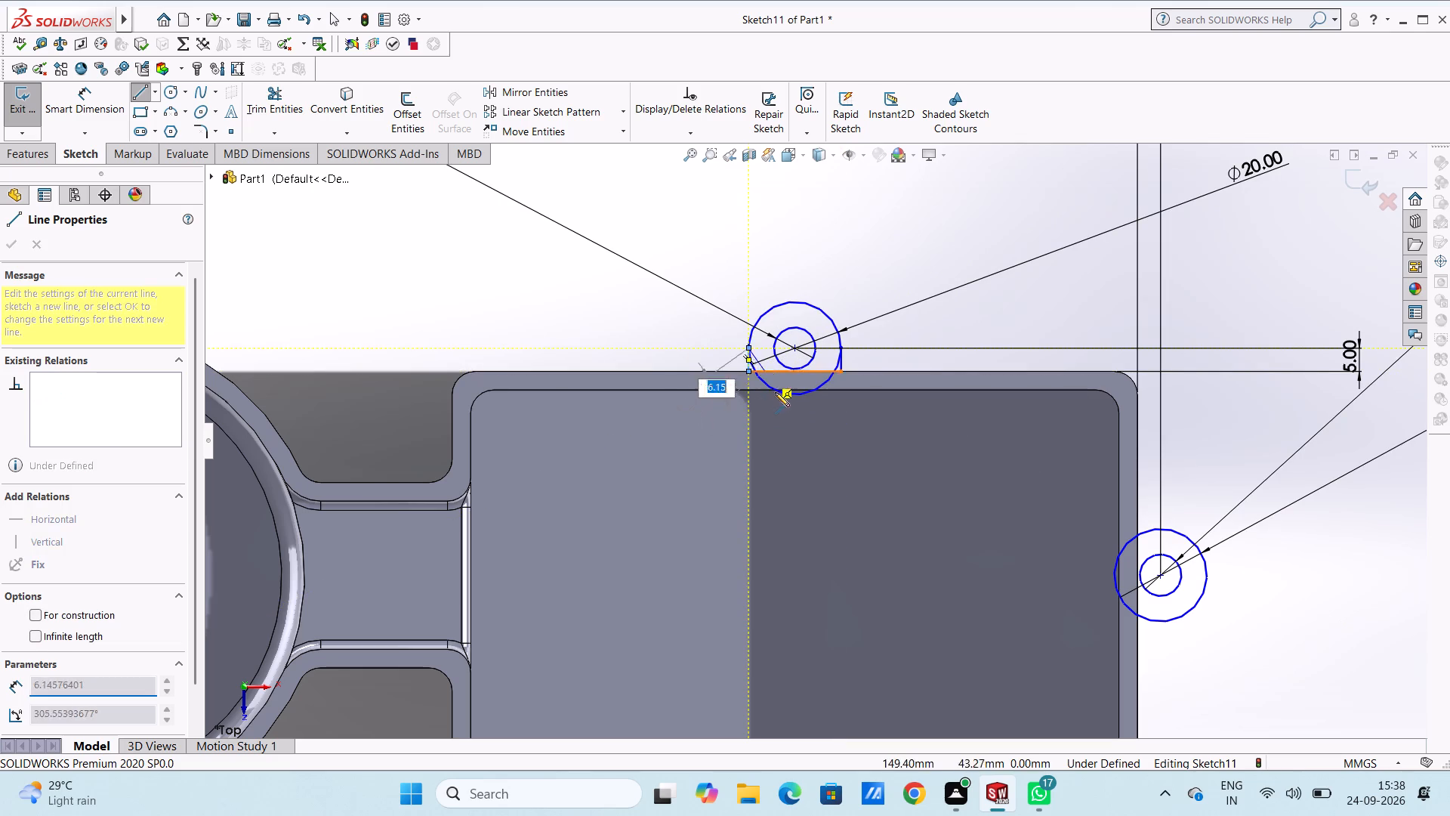
key("Escape")
key("Escape")
Draw three connected lines squaring the far-end outer circle's two side points onto the outer edge of the box's far end wall.
scroll(780, 405, "up", 4)
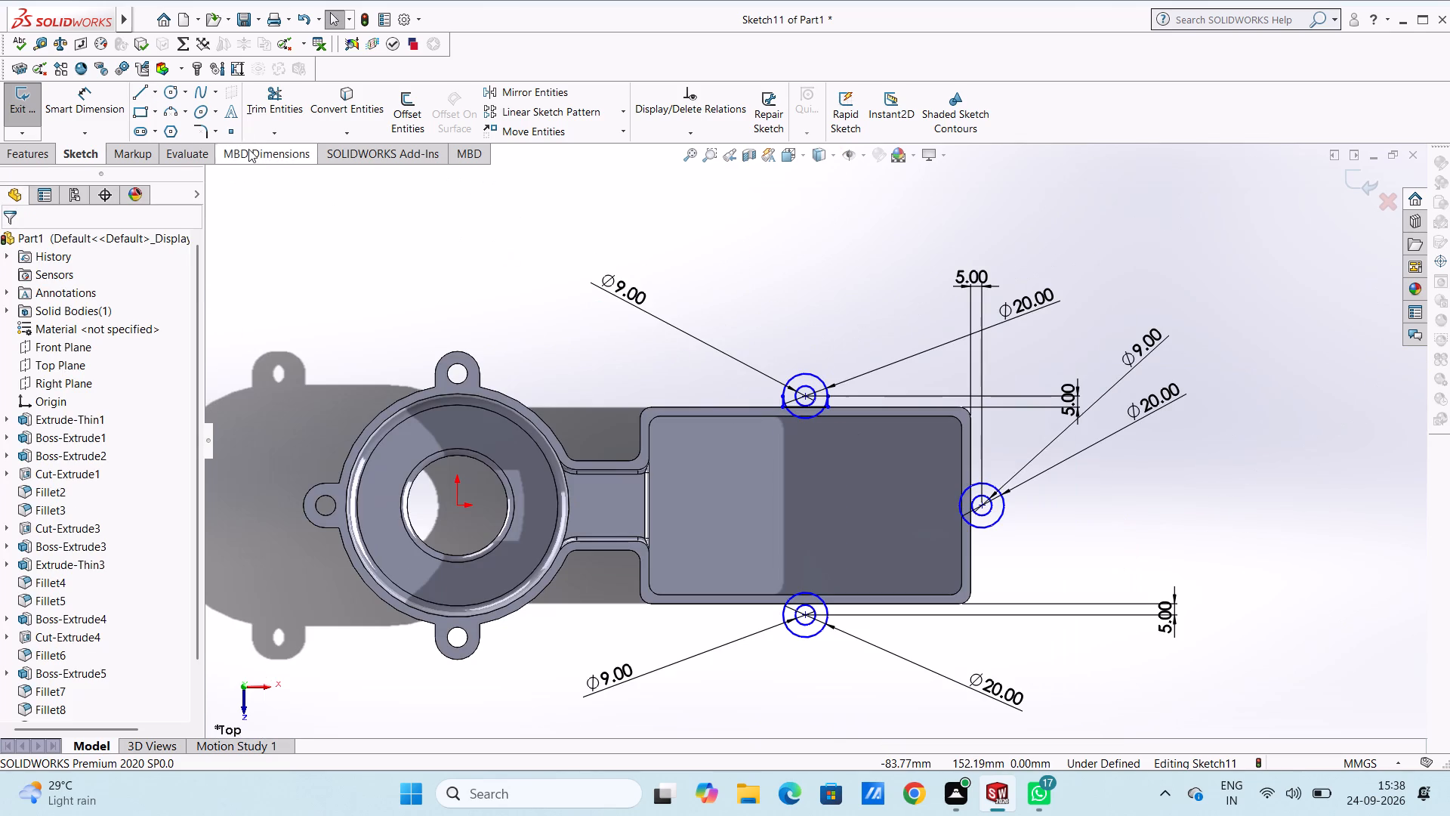
left_click(149, 95)
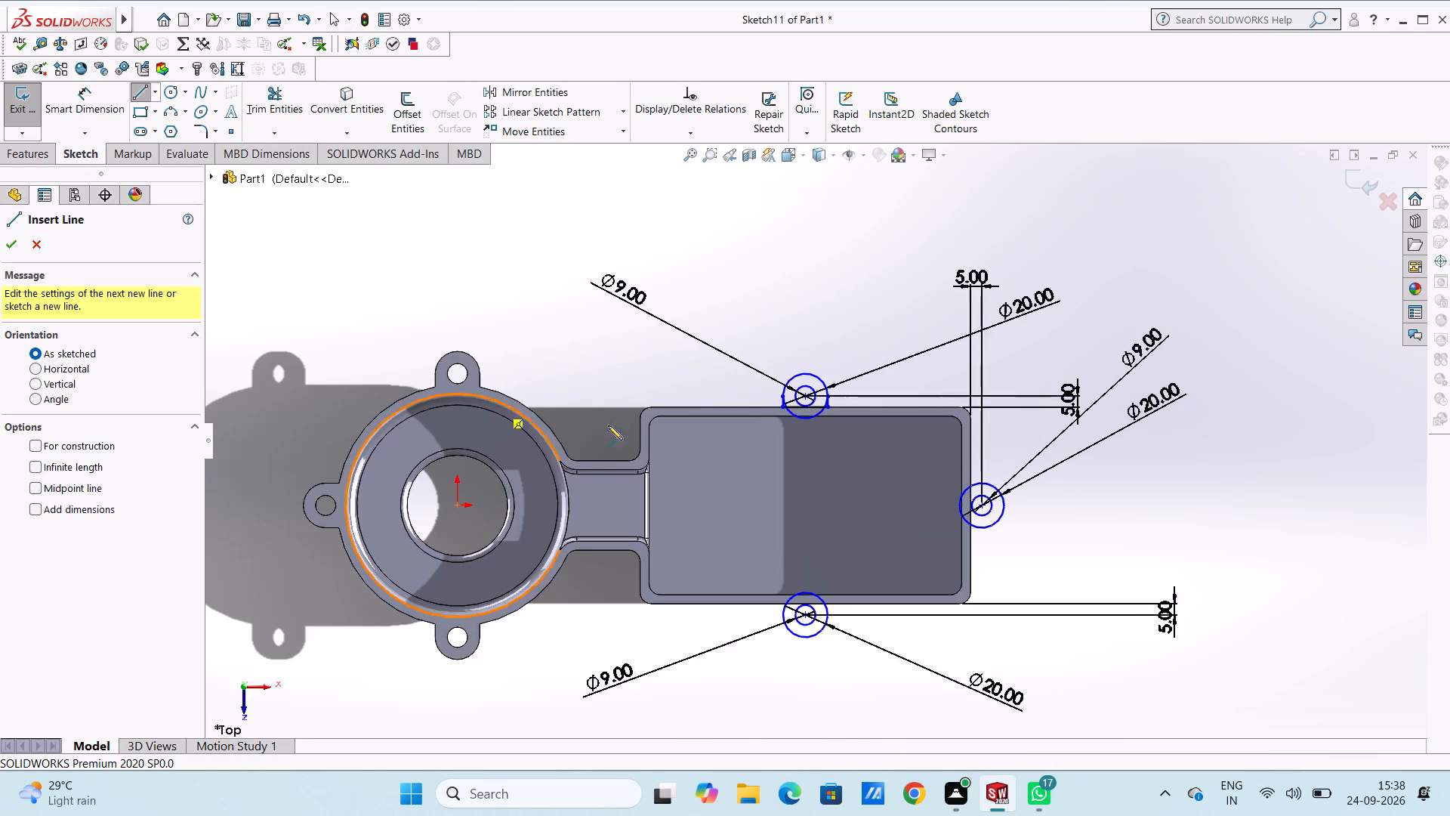
scroll(998, 519, "up", 1)
scroll(1000, 525, "down", 4)
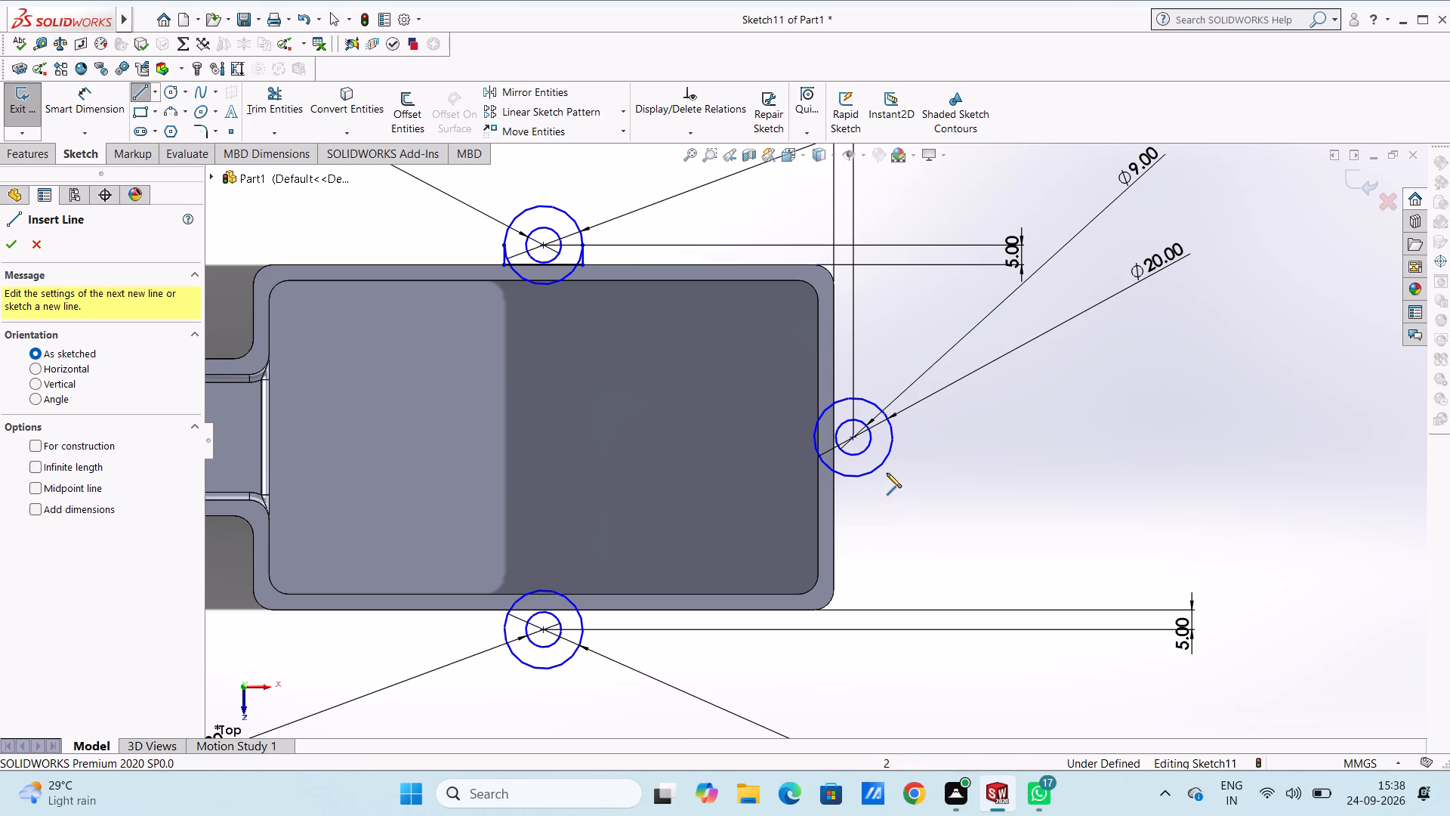
left_click(851, 396)
left_click(832, 398)
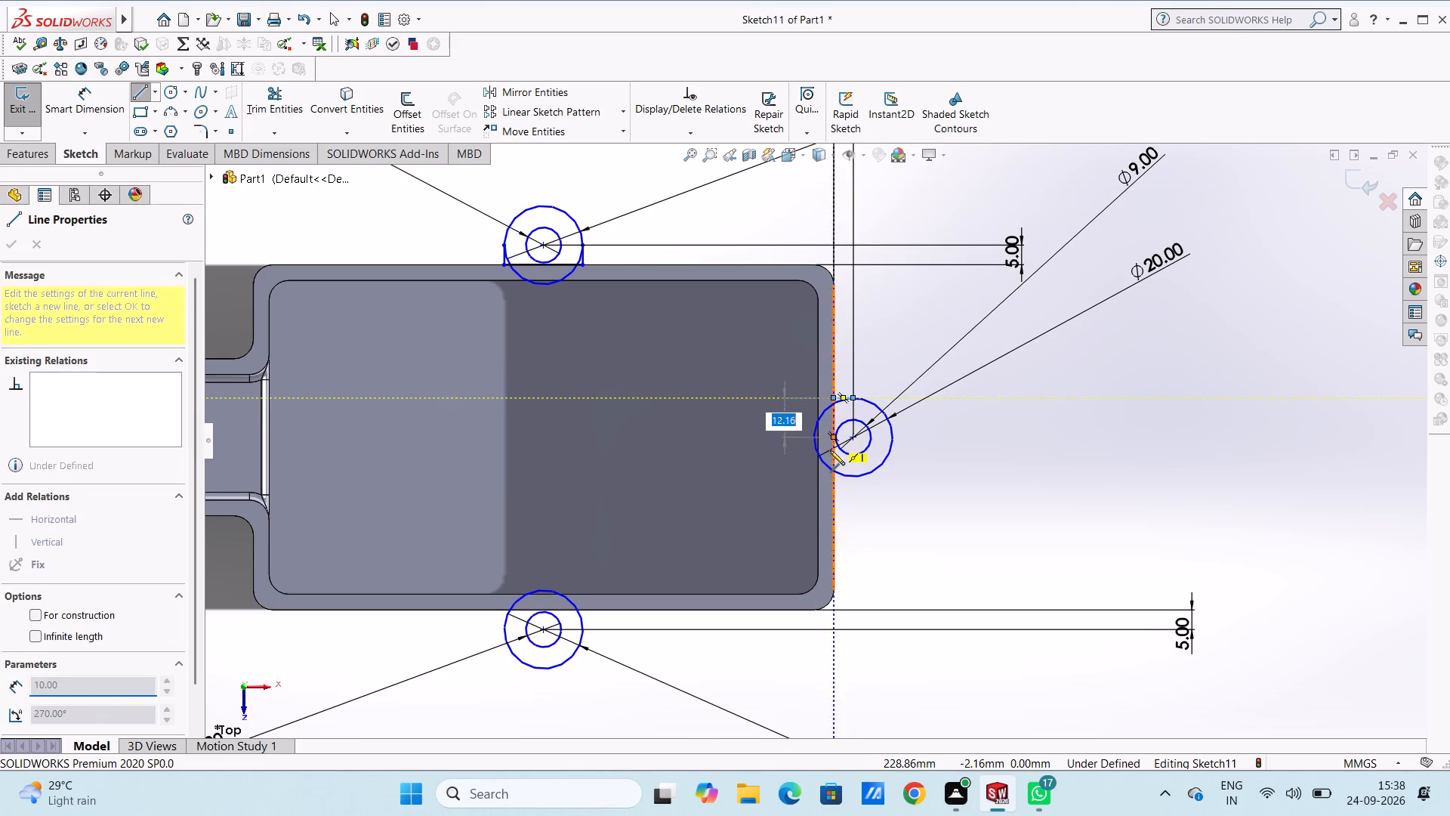
left_click(831, 475)
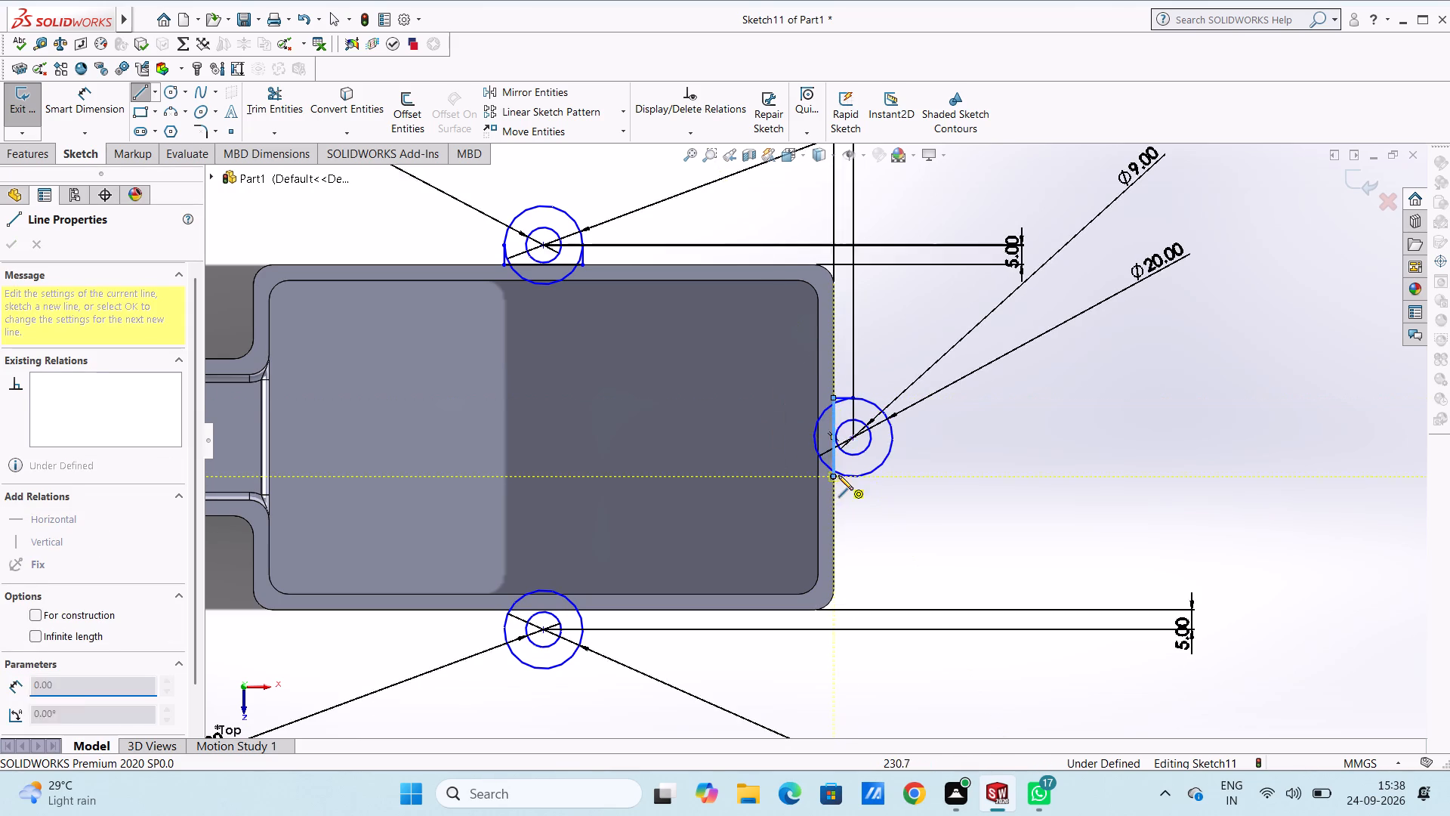
left_click(855, 478)
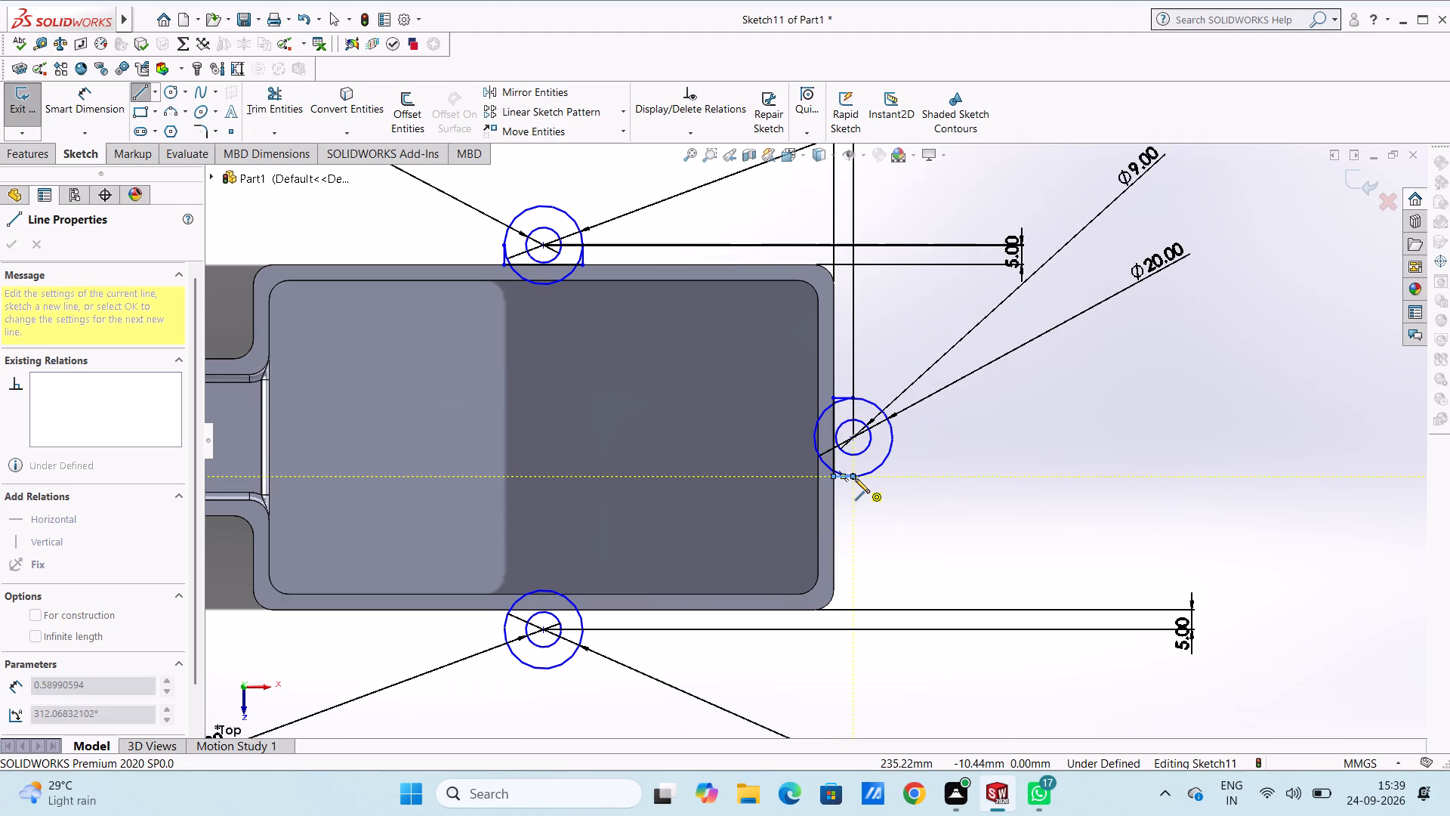
key("Escape")
key("Escape")
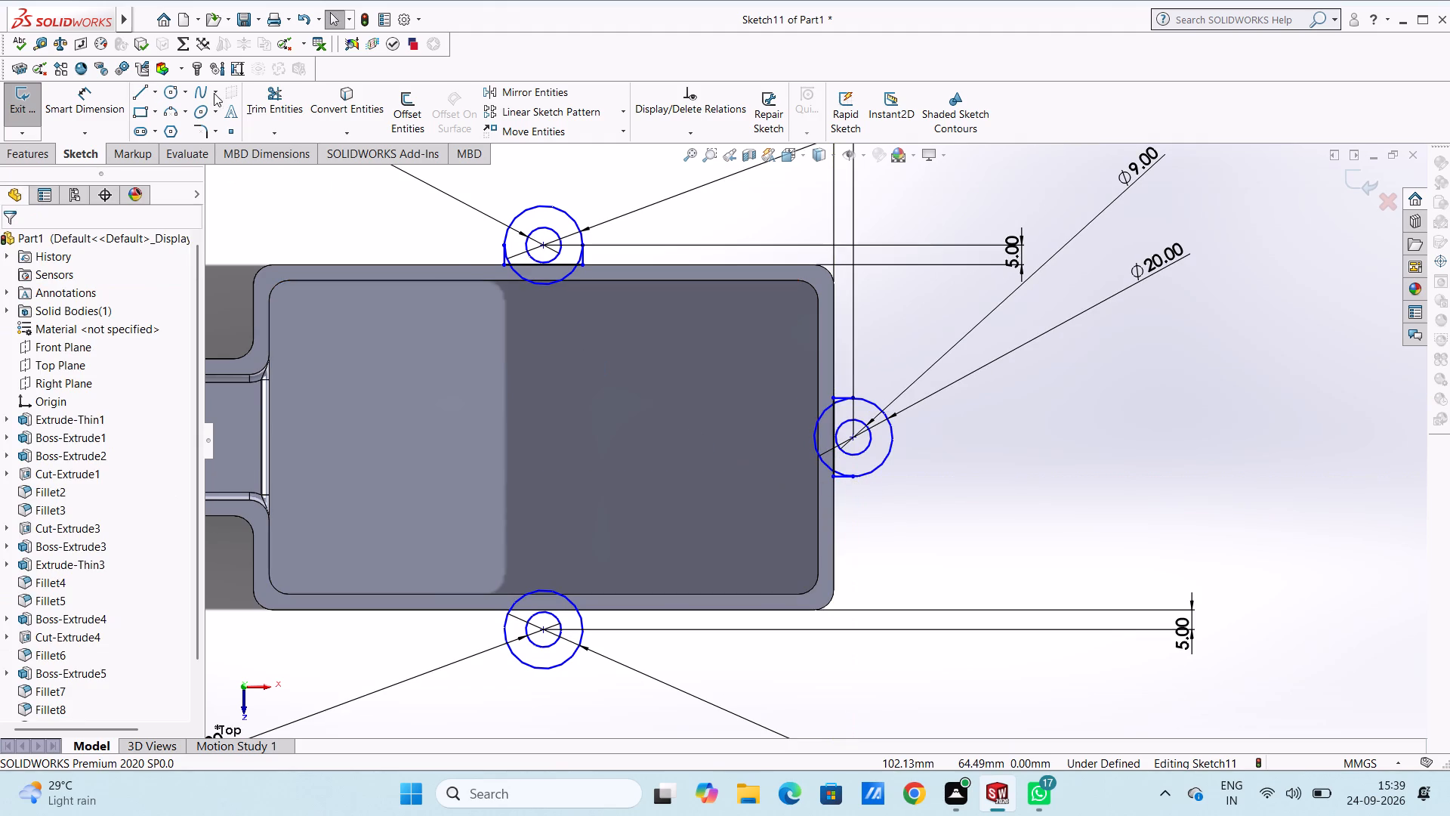
Draw three connected lines squaring the front outer circle's two side points onto the outer edge of the box's front long wall.
left_click(143, 98)
scroll(546, 547, "up", 2)
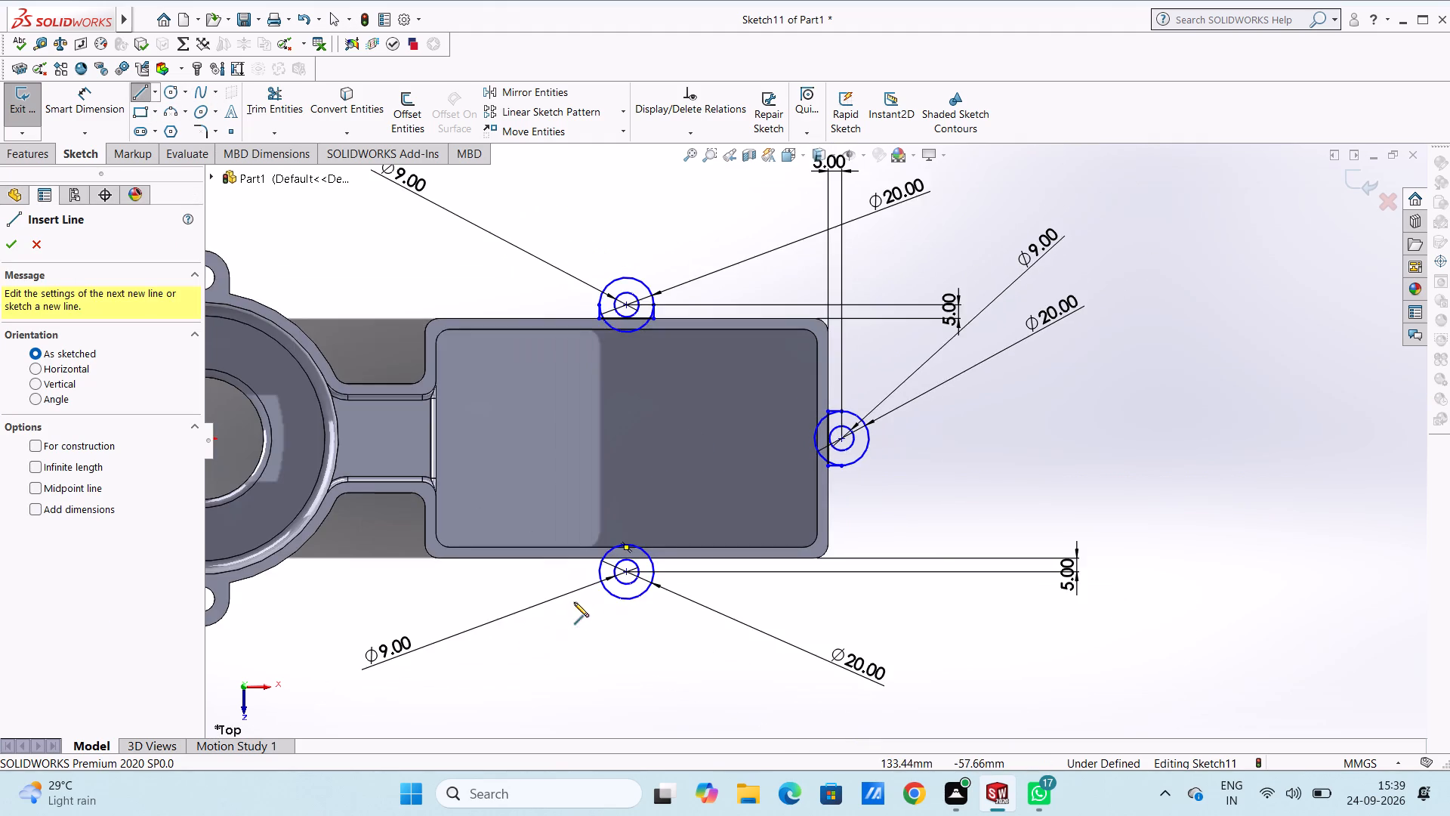
scroll(624, 593, "down", 4)
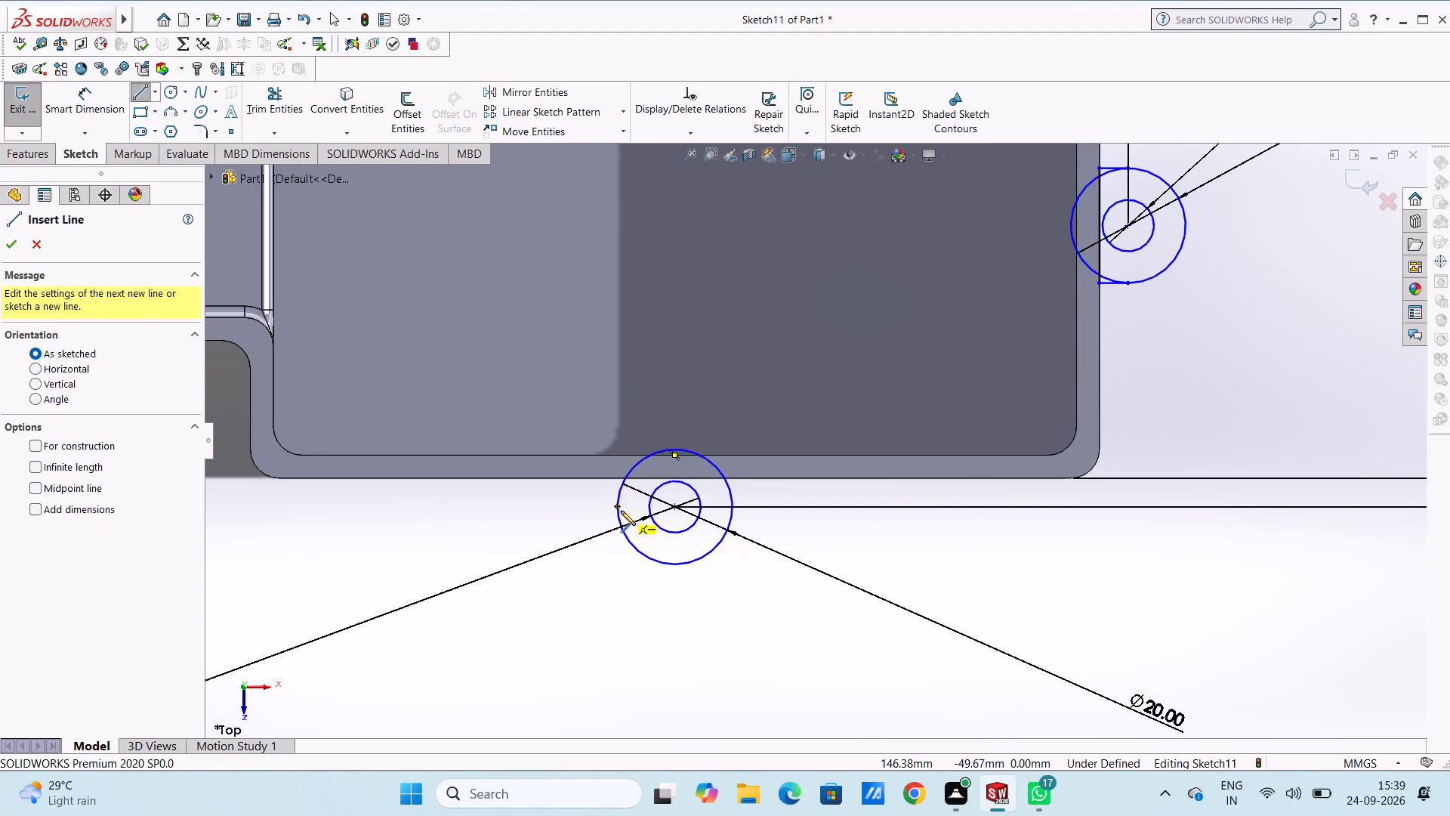
left_click(618, 508)
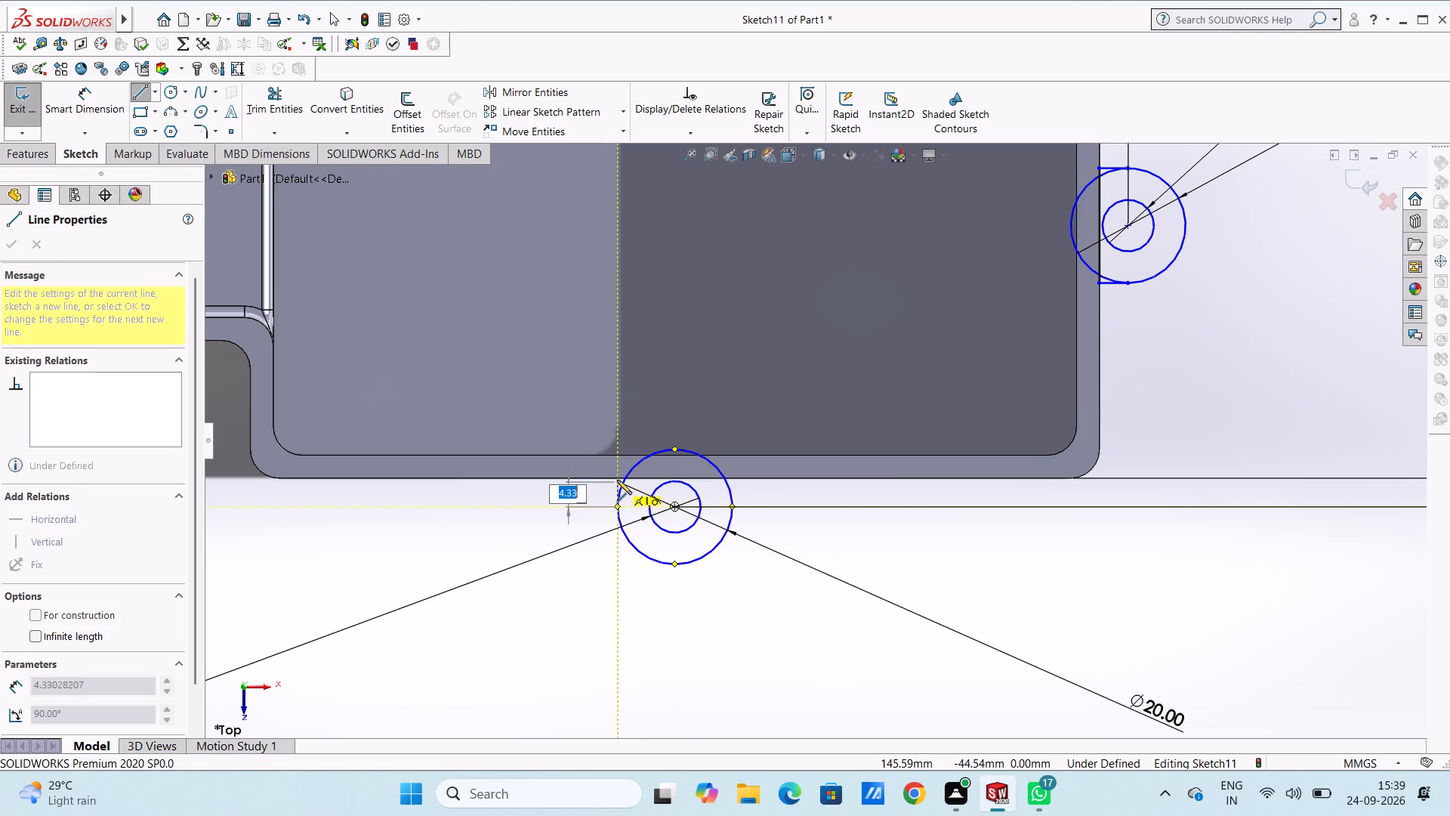
left_click(617, 478)
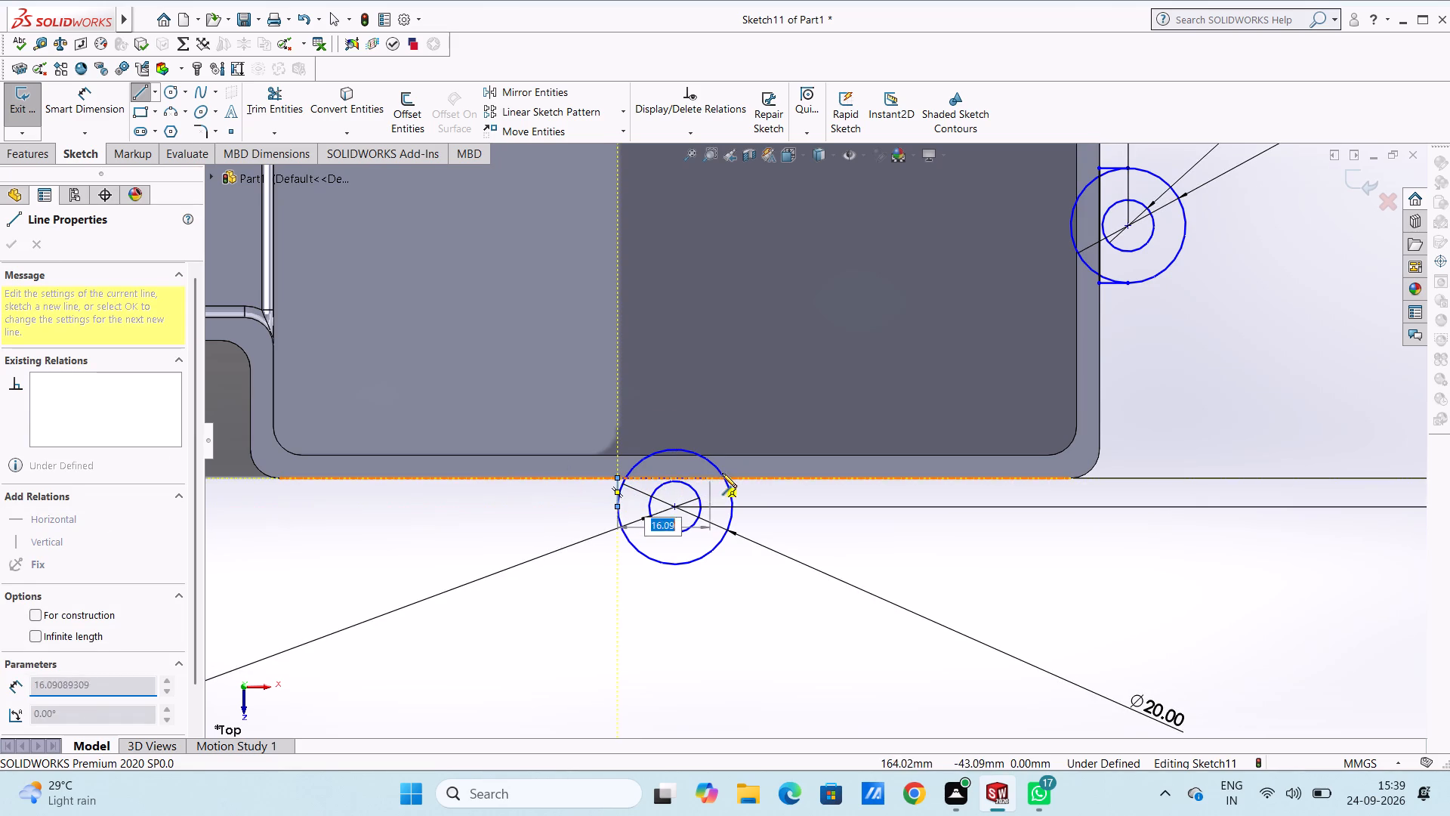
left_click(733, 477)
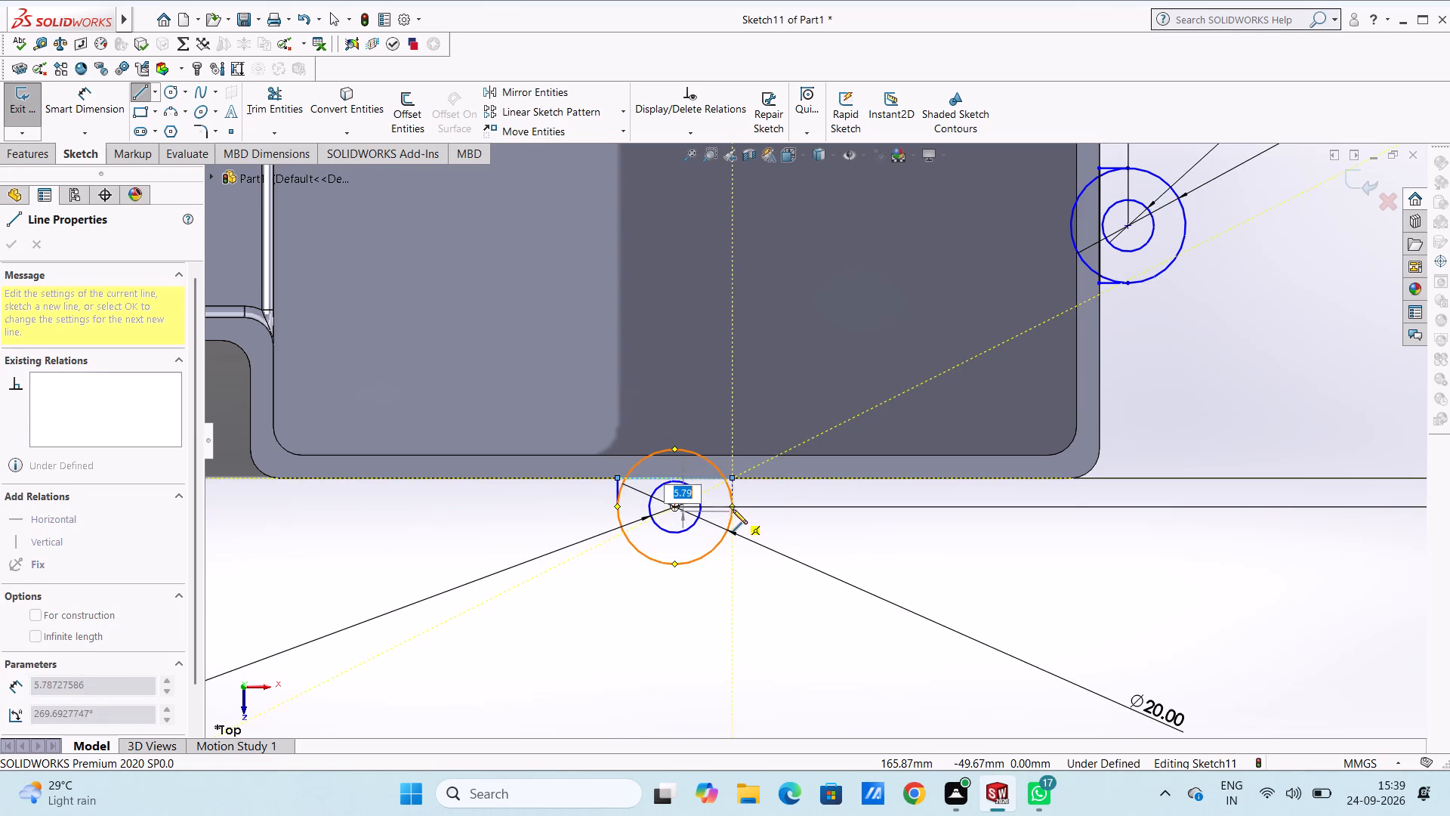
left_click(733, 508)
key("Escape")
key("Escape")
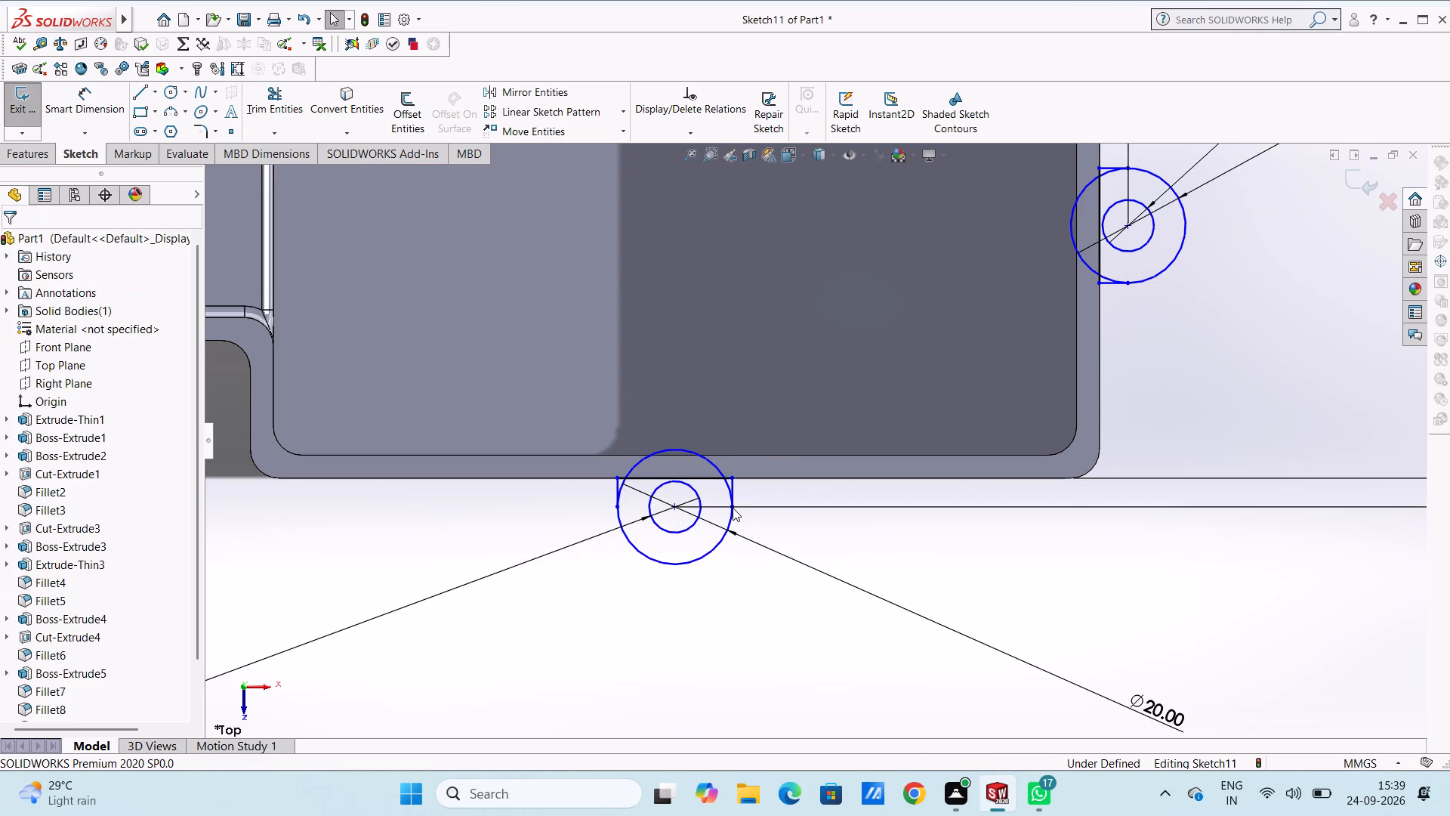
Trim the back outer circle's arc on the box side of its centre, leaving a round-ended lug outline.
scroll(744, 444, "up", 3)
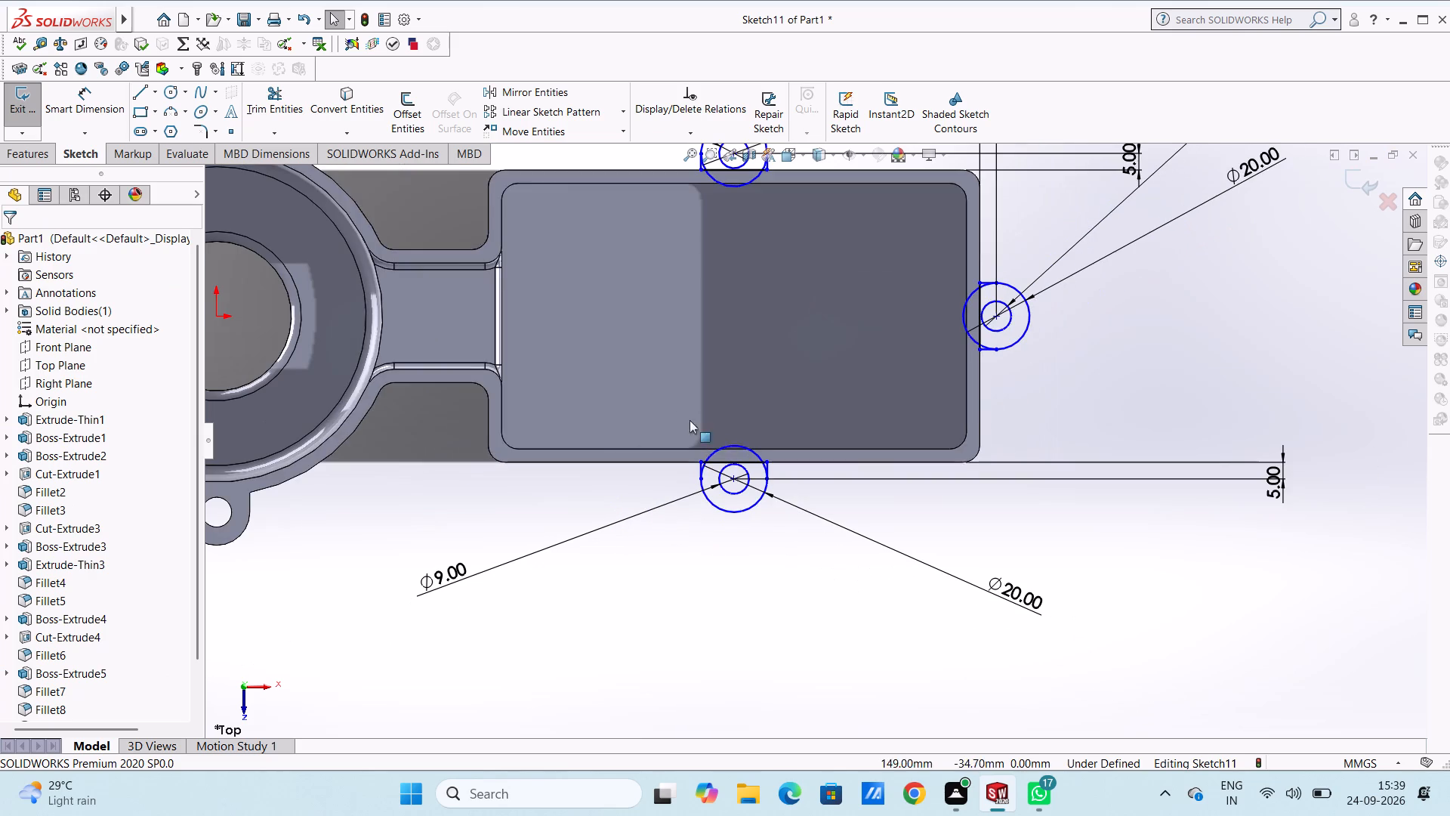
left_click(290, 105)
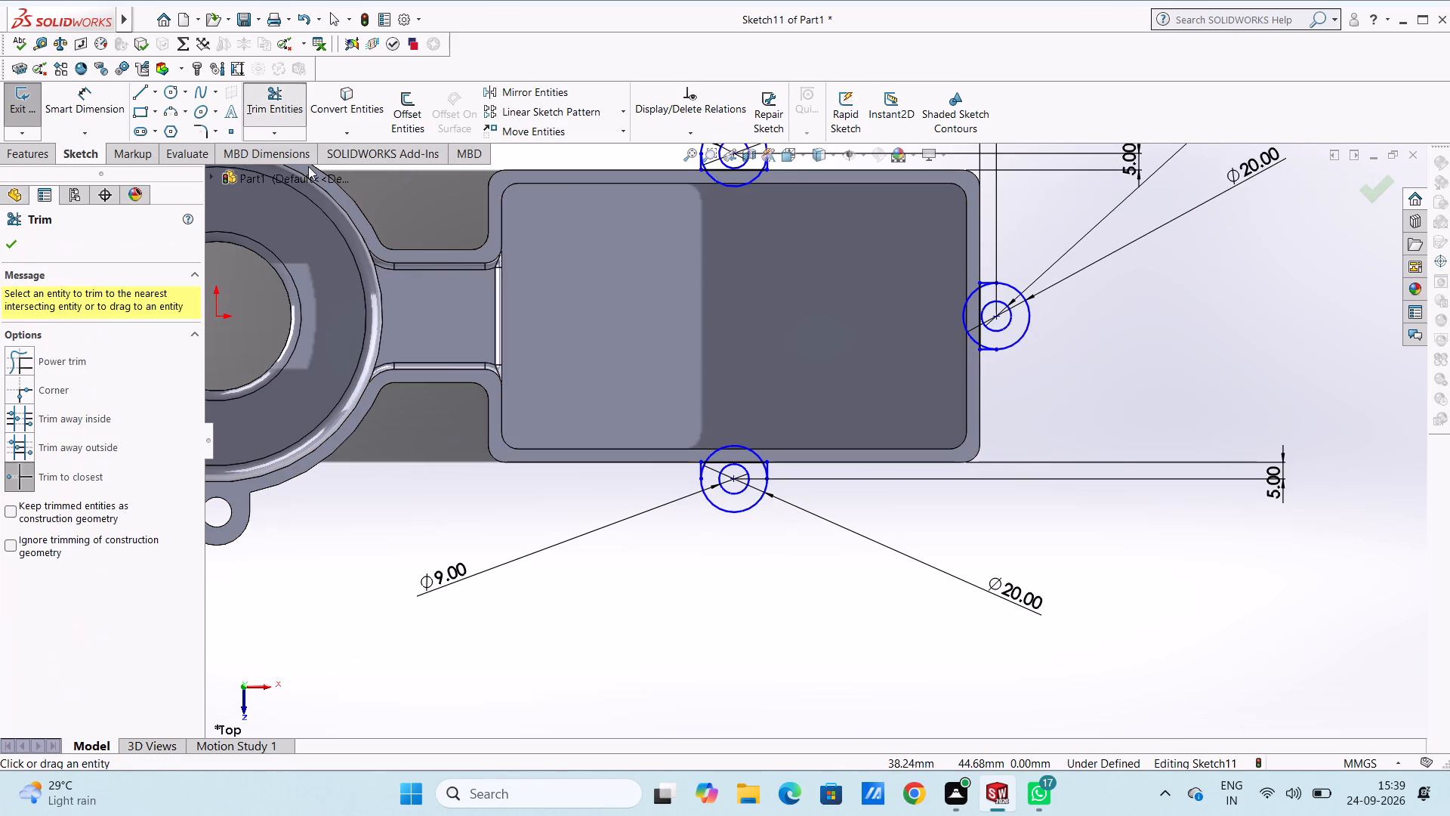
scroll(742, 280, "up", 3)
scroll(762, 246, "down", 4)
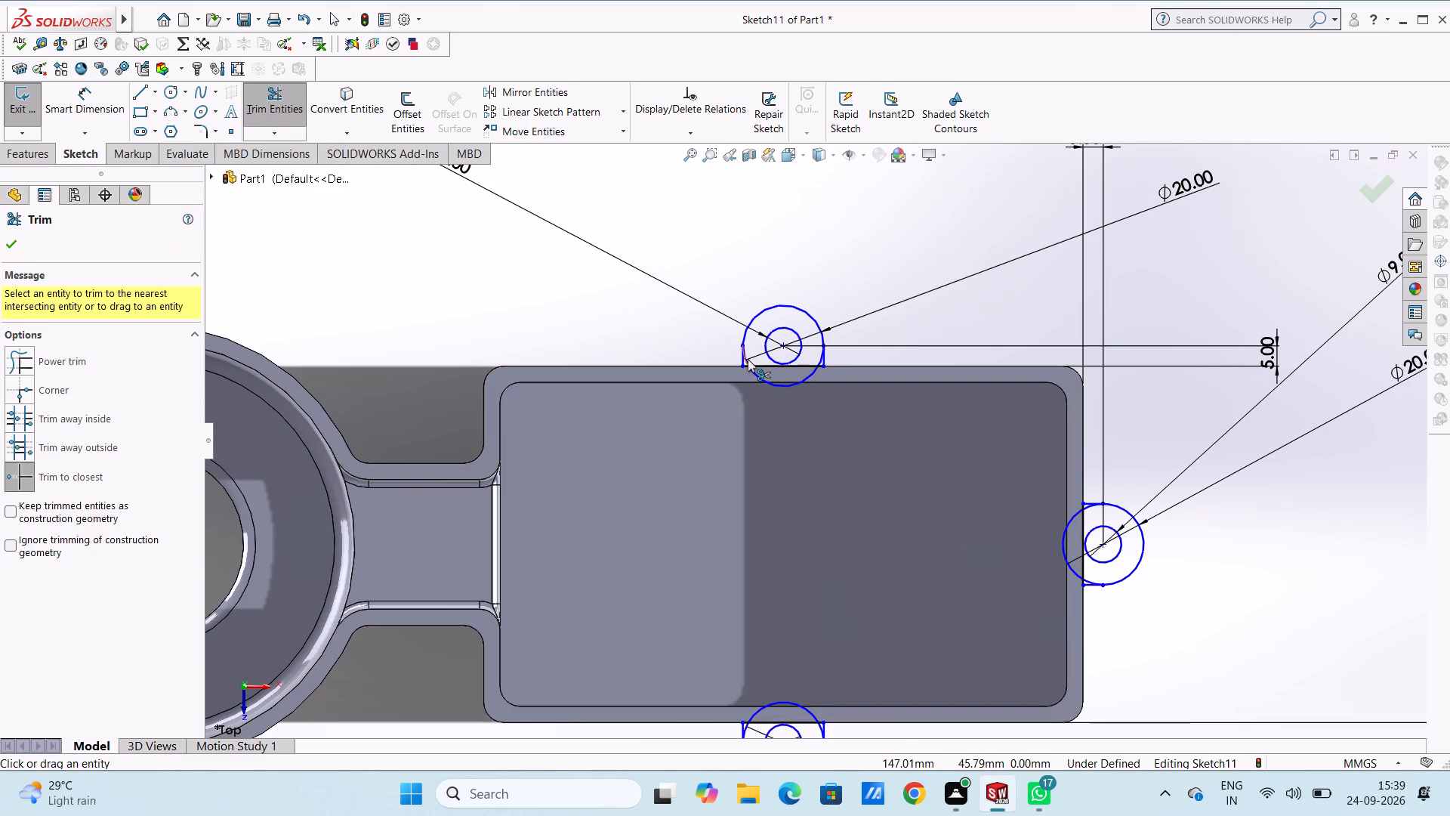
left_click(748, 359)
left_click(819, 360)
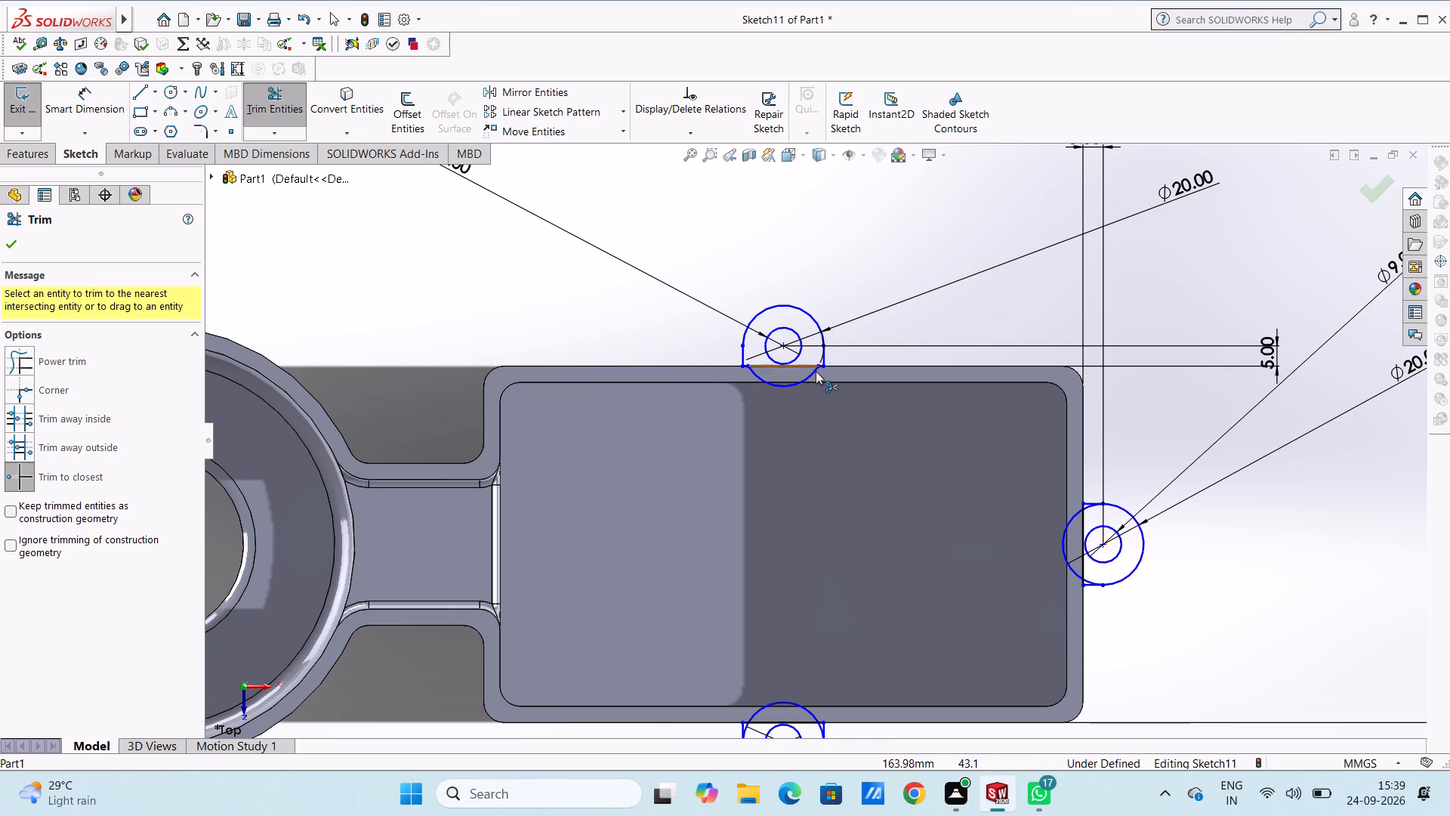
left_click(809, 376)
Trim the far-end outer circle's arc on the box side of its centre, leaving a round-ended lug outline.
scroll(930, 441, "down", 3)
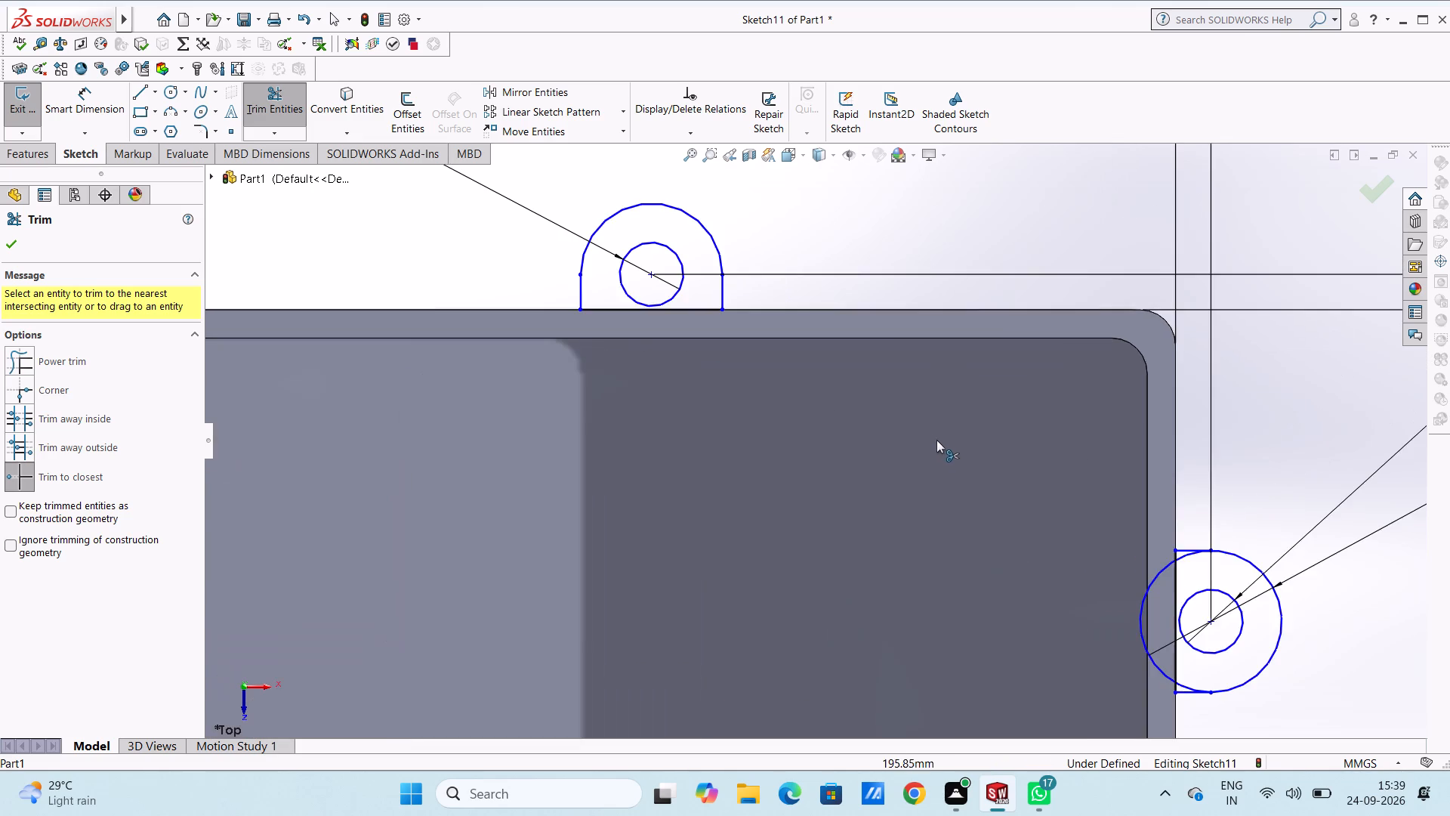
scroll(940, 447, "up", 5)
scroll(1001, 533, "down", 4)
scroll(885, 448, "down", 2)
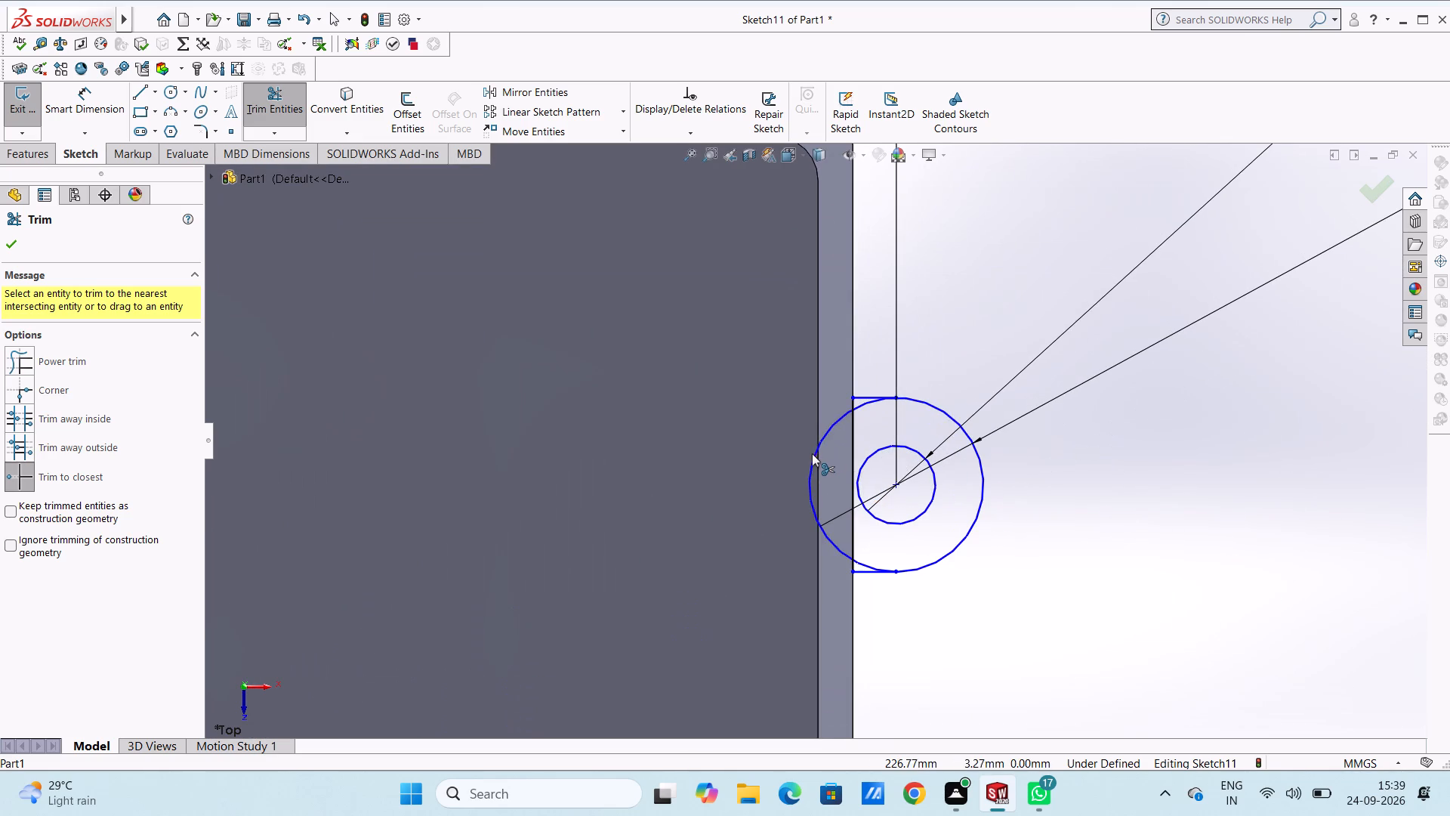
left_click(812, 453)
left_click(862, 407)
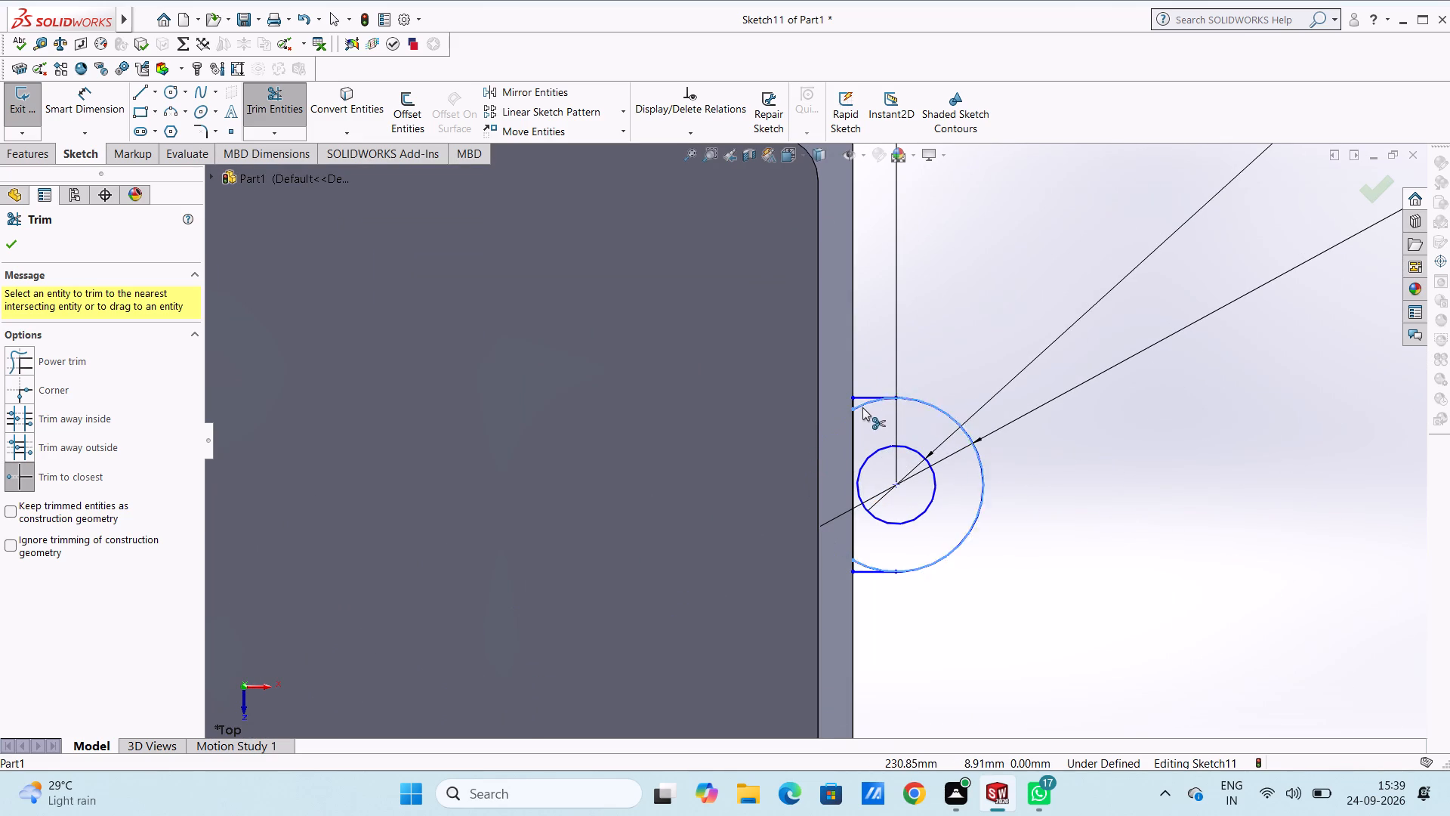
left_click(865, 564)
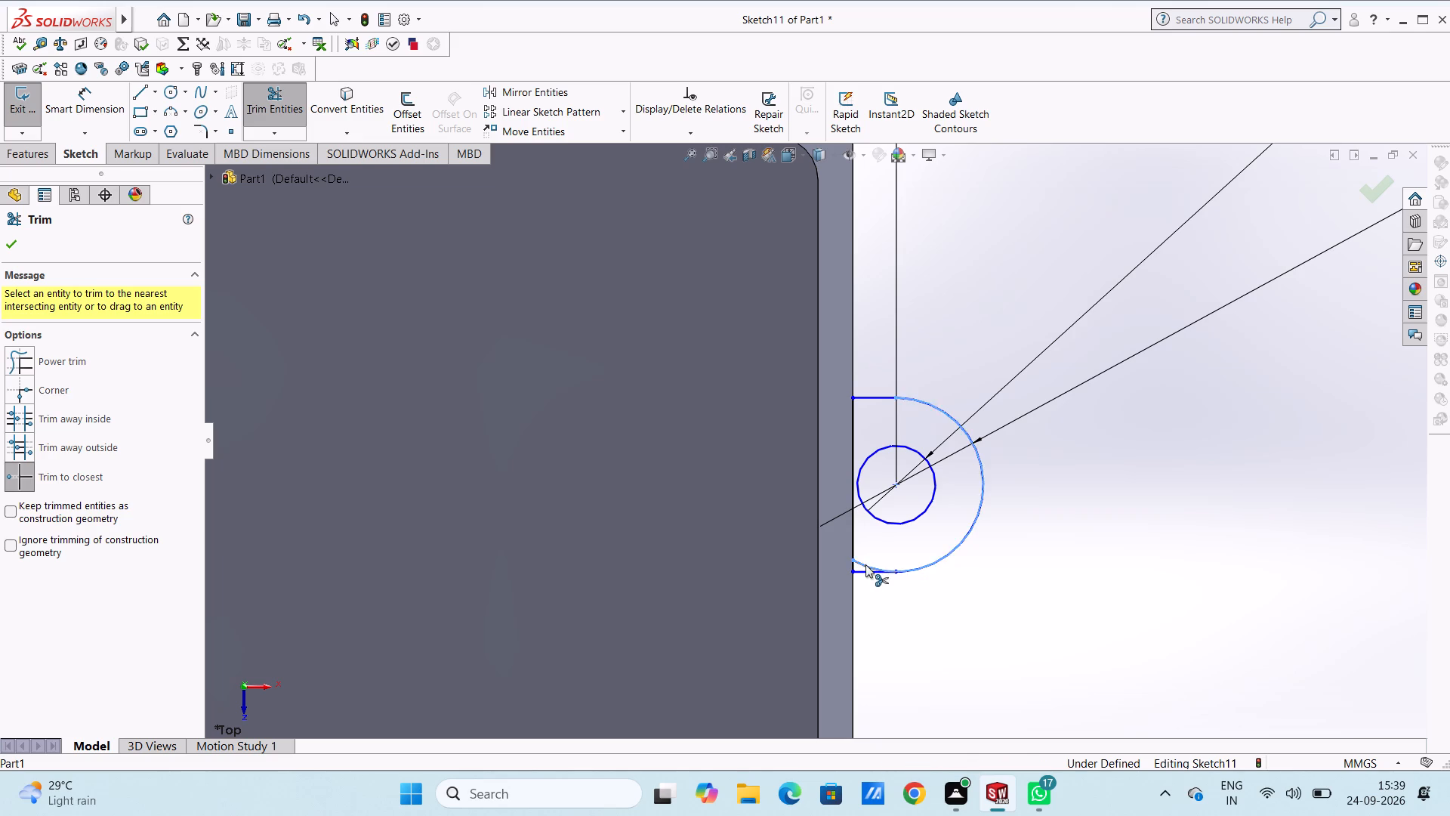
Trim the front outer circle's arc on the box side of its centre, leaving a round-ended lug outline.
scroll(863, 560, "up", 5)
scroll(801, 546, "up", 3)
scroll(638, 573, "down", 3)
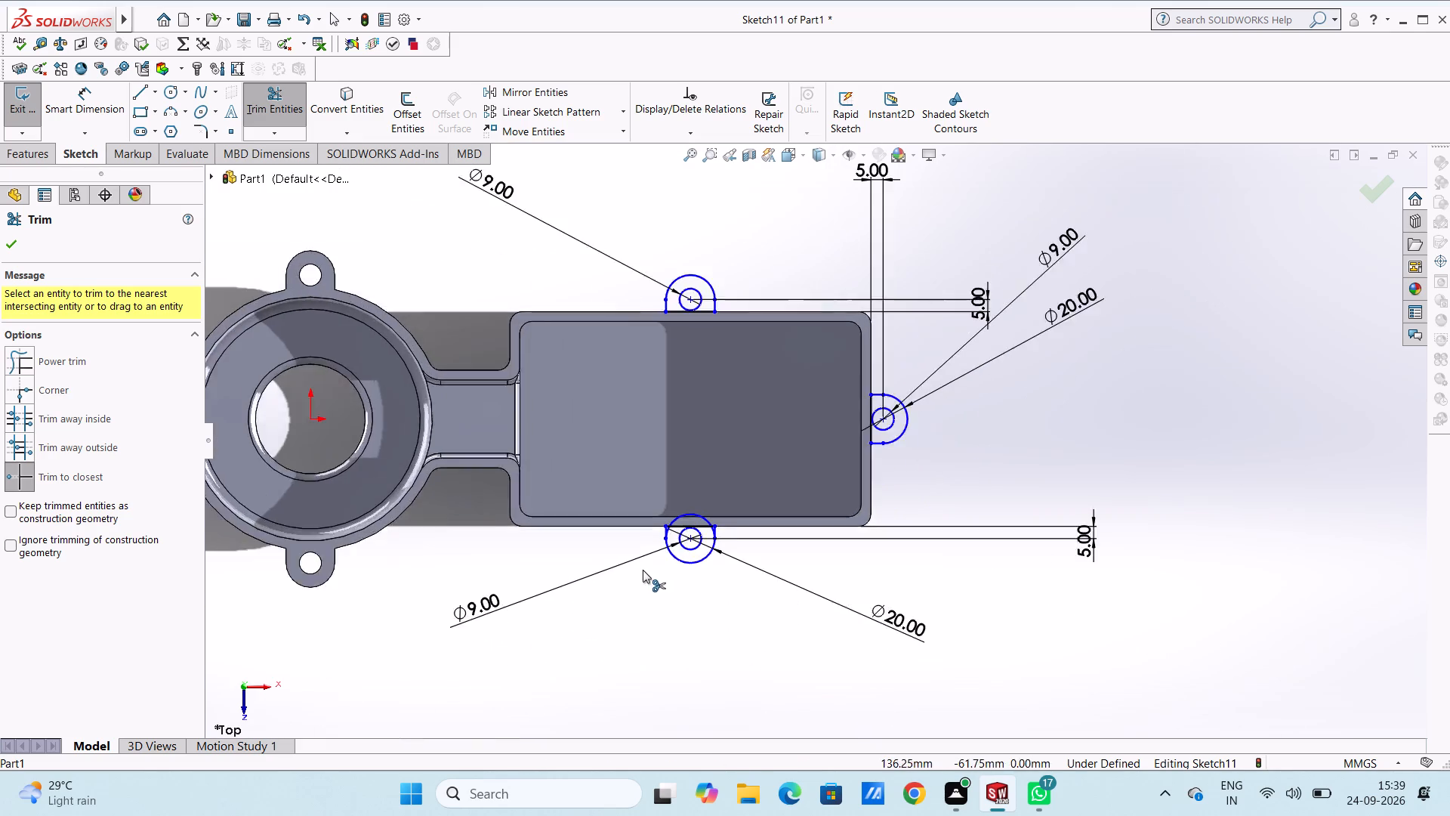
scroll(643, 570, "down", 2)
scroll(792, 419, "down", 4)
left_click(713, 442)
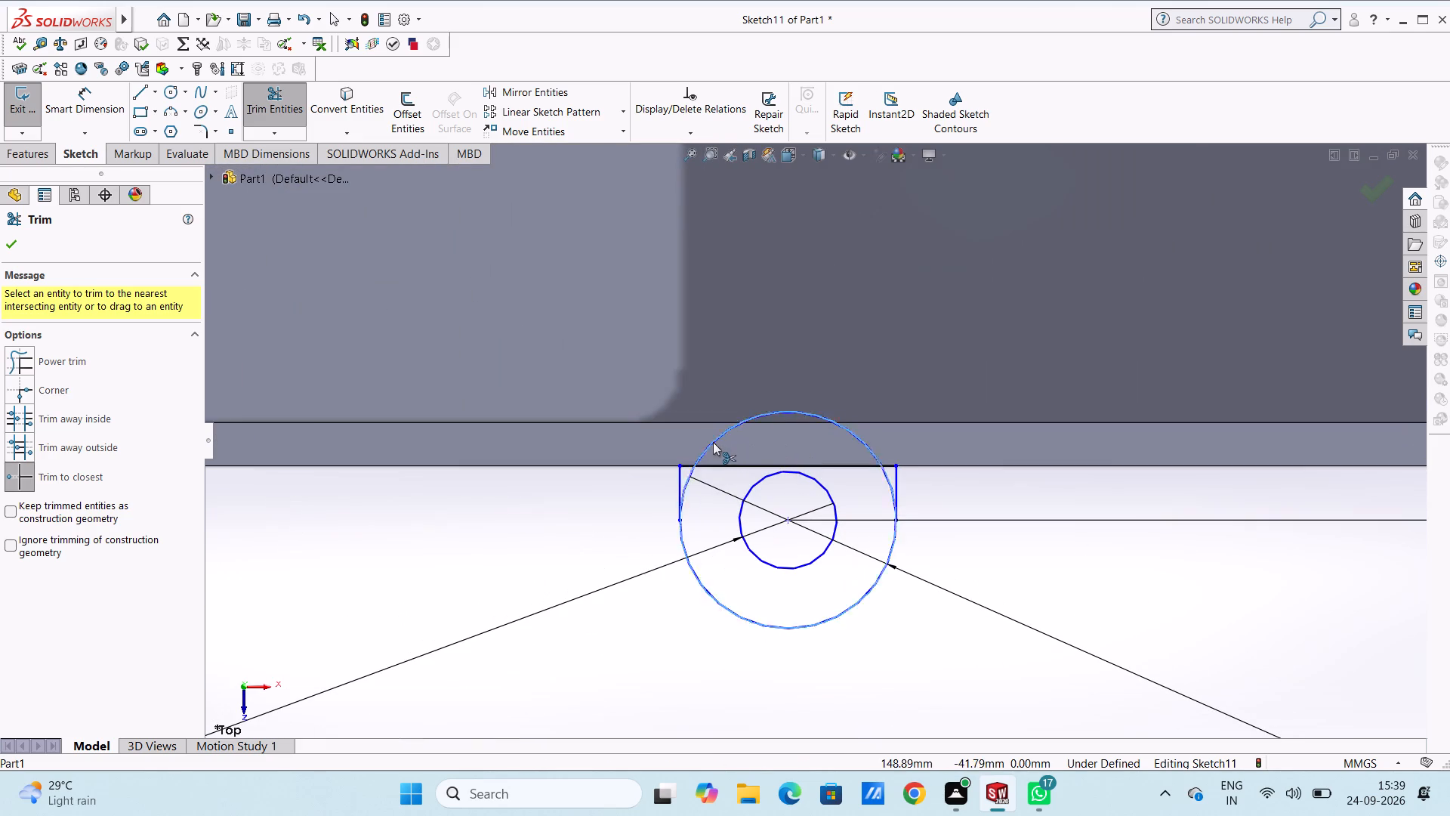
left_click(690, 478)
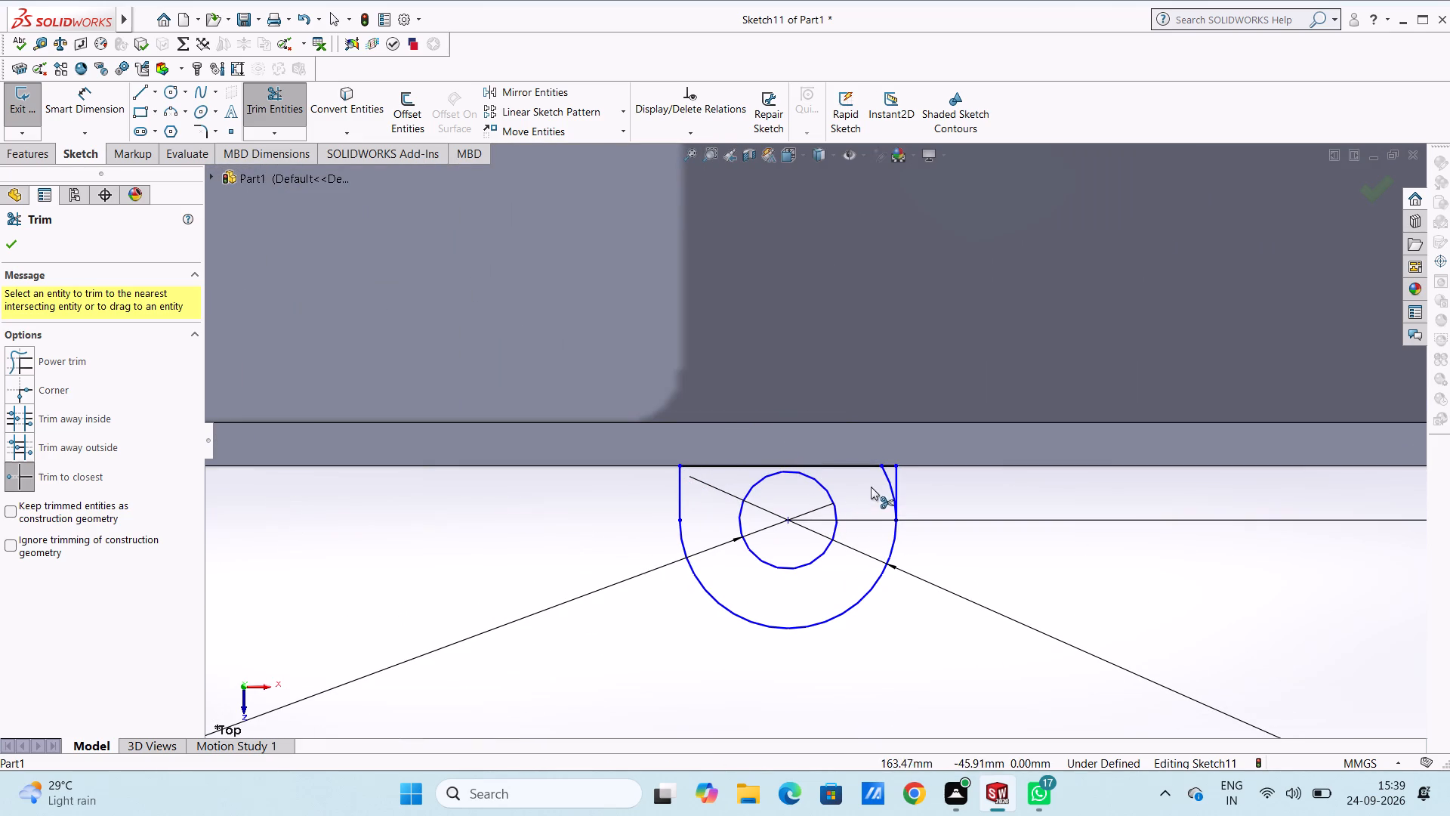
left_click(887, 481)
scroll(862, 512, "up", 5)
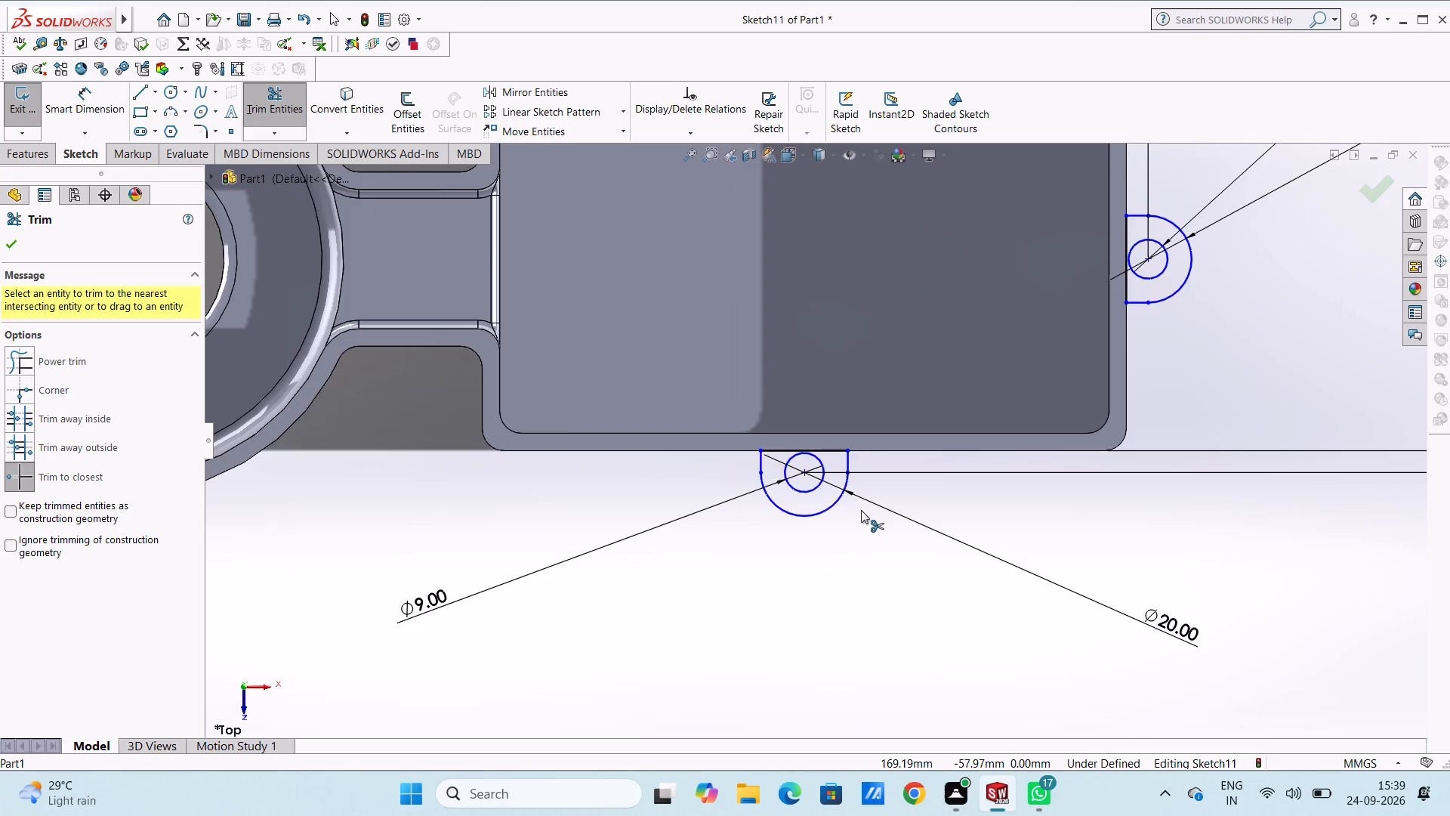
scroll(861, 510, "up", 5)
scroll(867, 247, "down", 2)
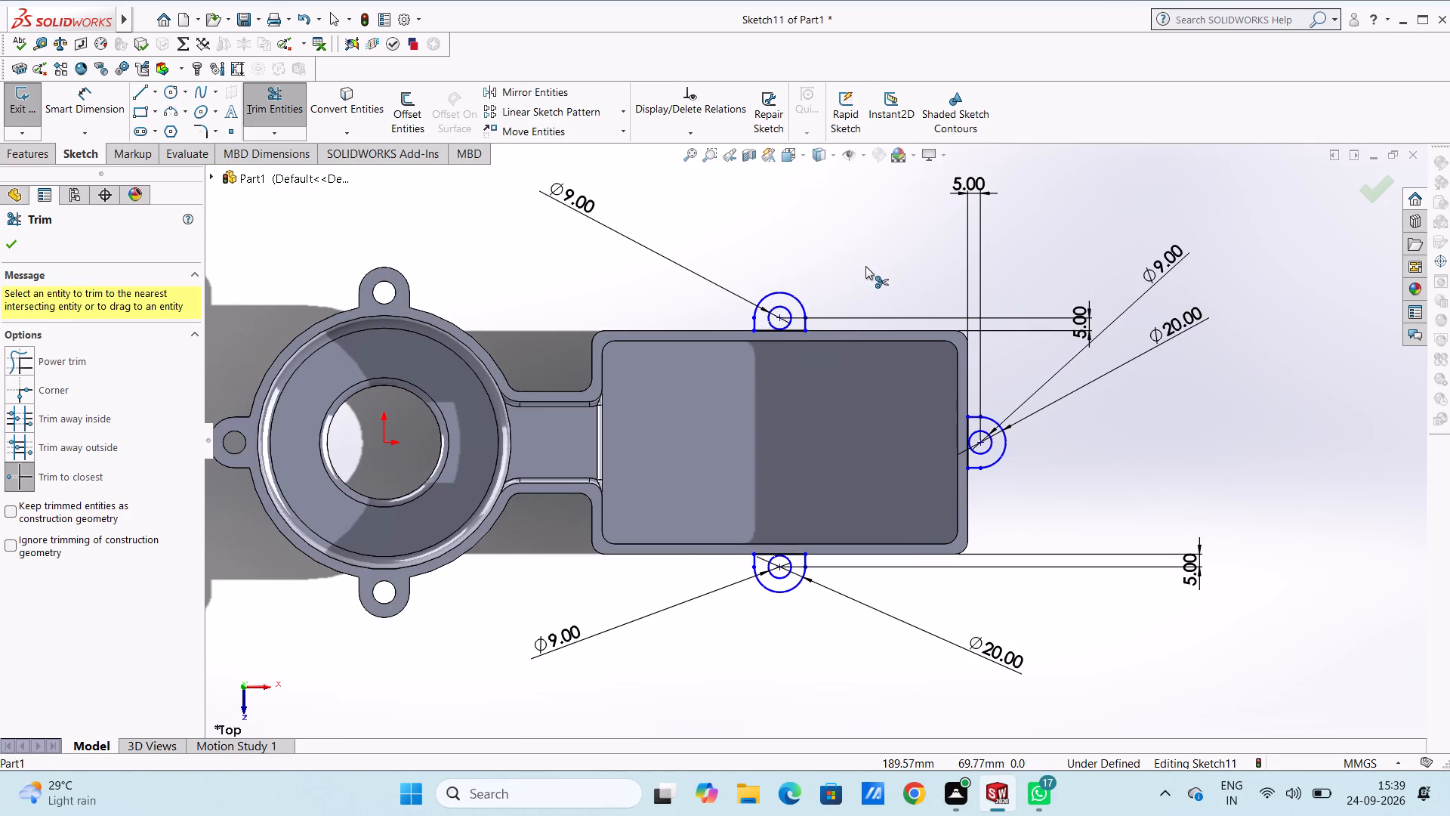
key("Escape")
key("Escape")
key("Escape")
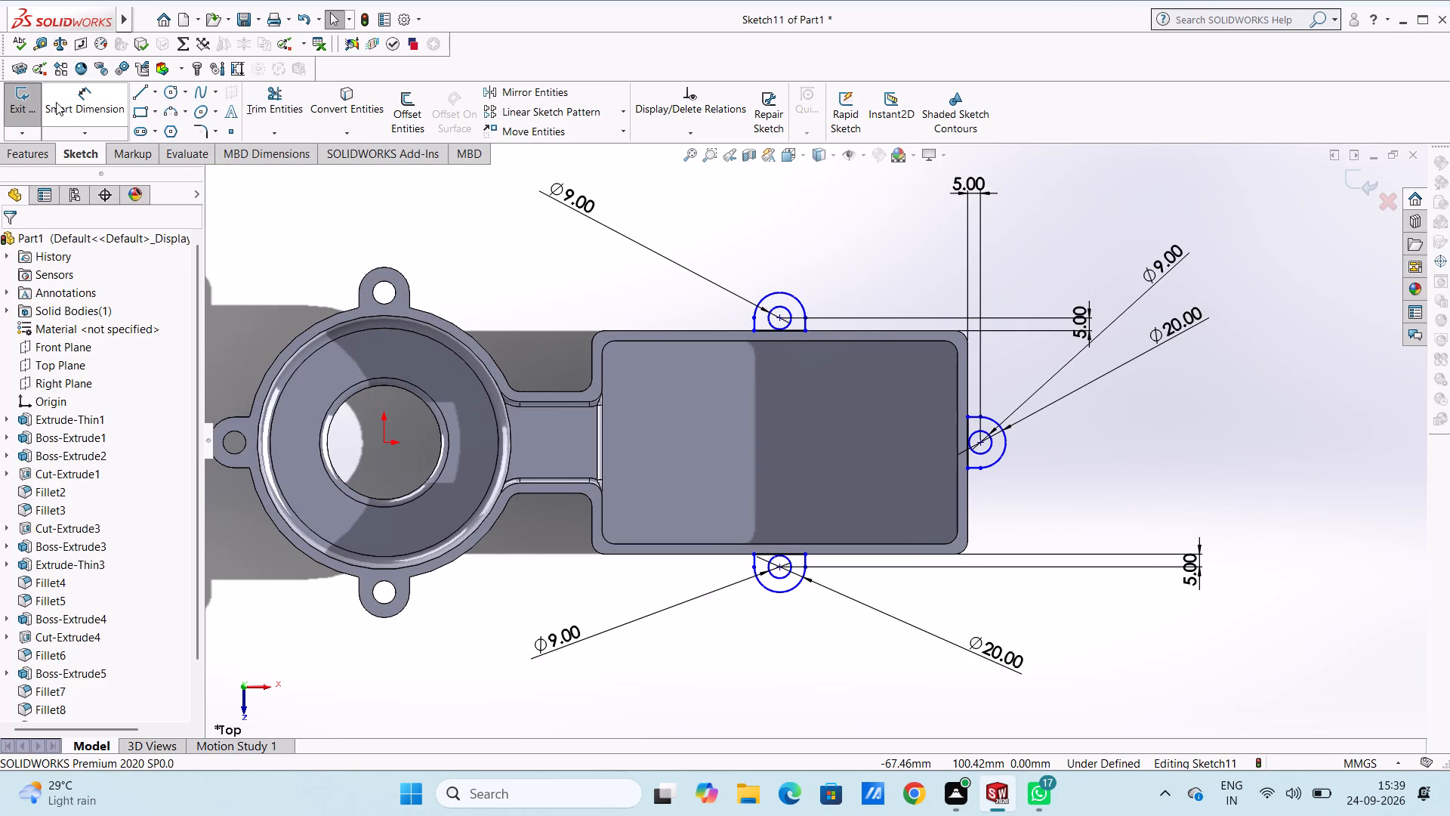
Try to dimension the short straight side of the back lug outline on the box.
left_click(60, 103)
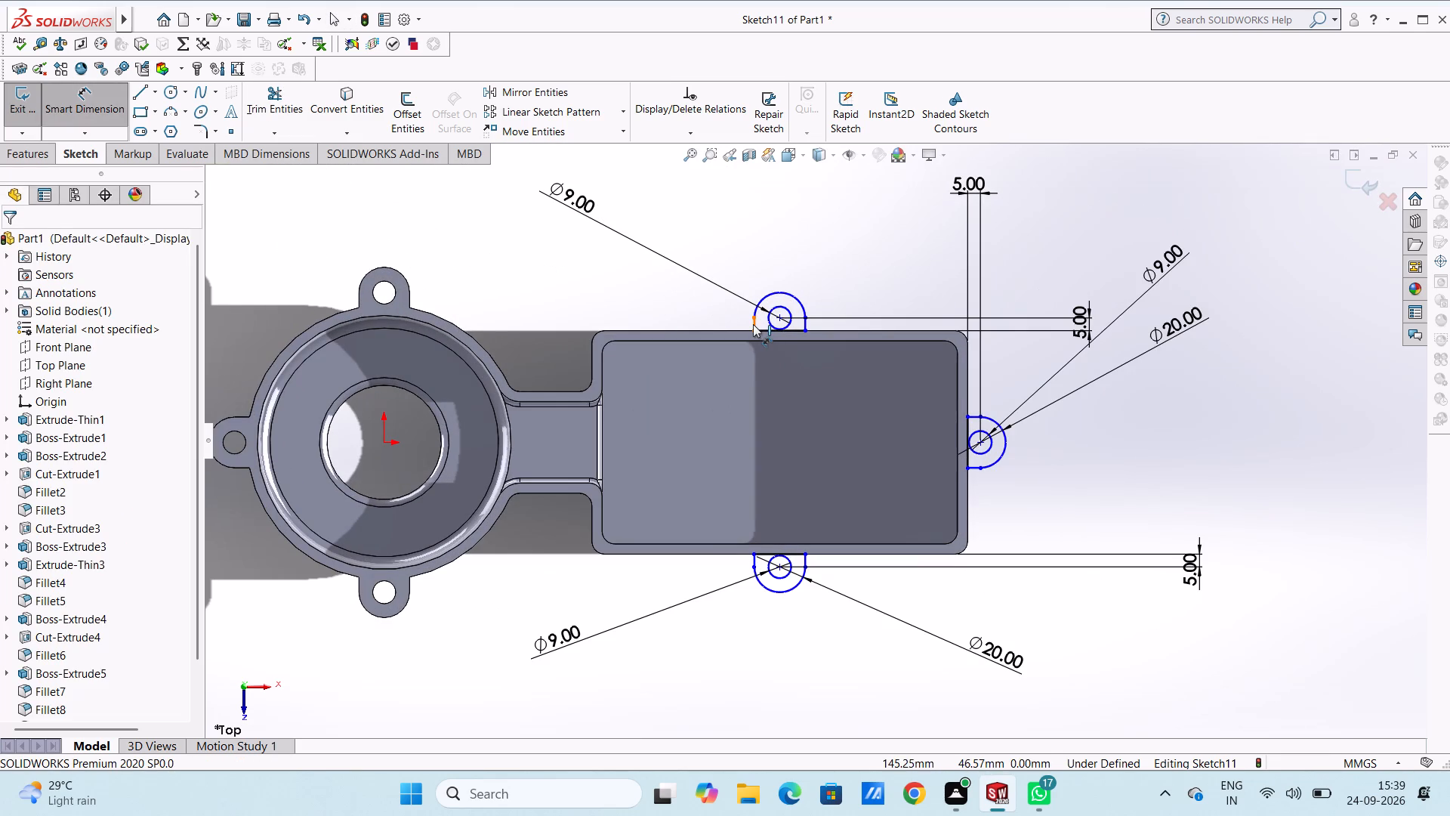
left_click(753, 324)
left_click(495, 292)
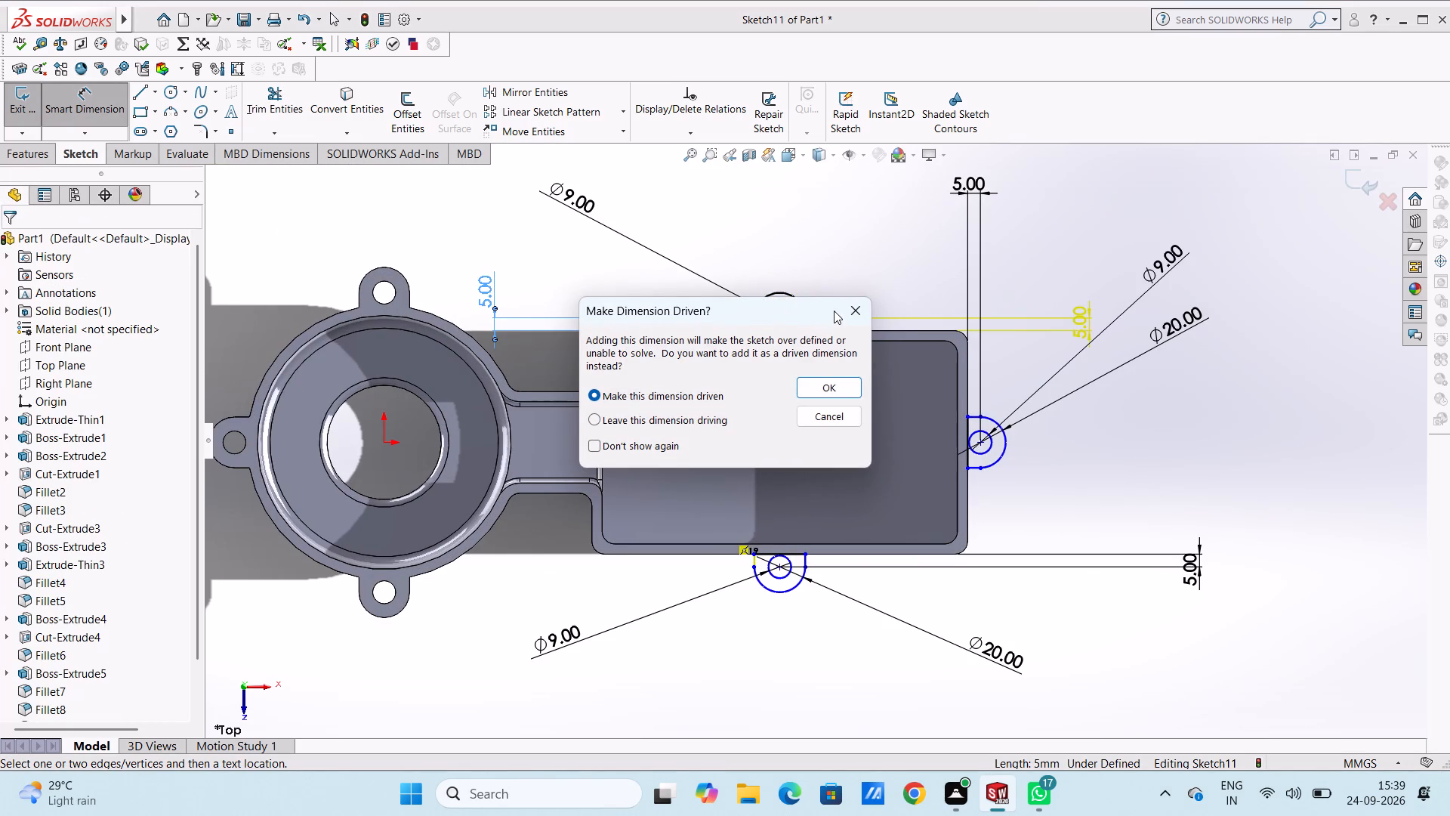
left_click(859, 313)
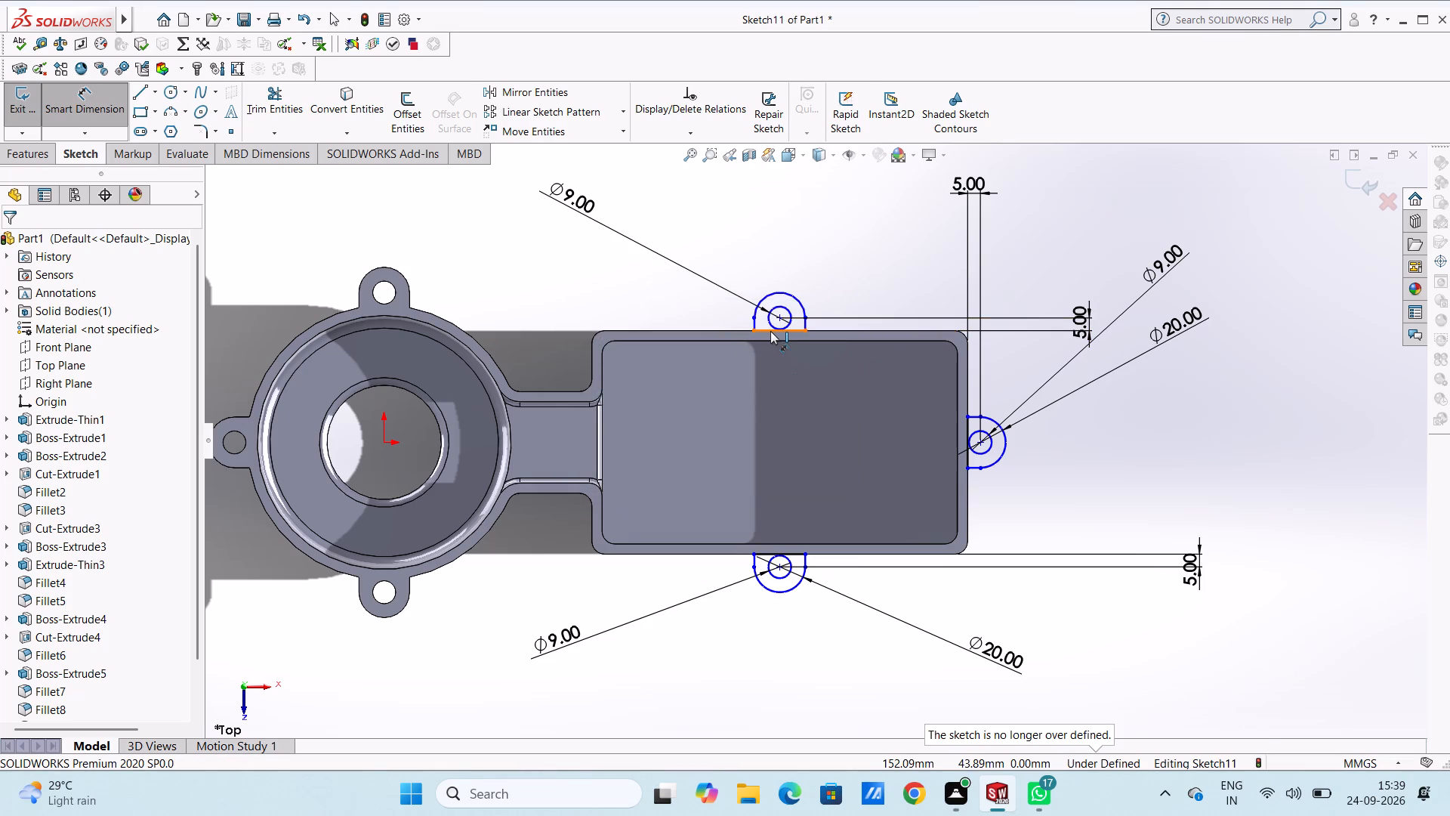
Dimension the length of the back lug outline's straight base line along the box wall.
left_click(770, 331)
left_click(776, 420)
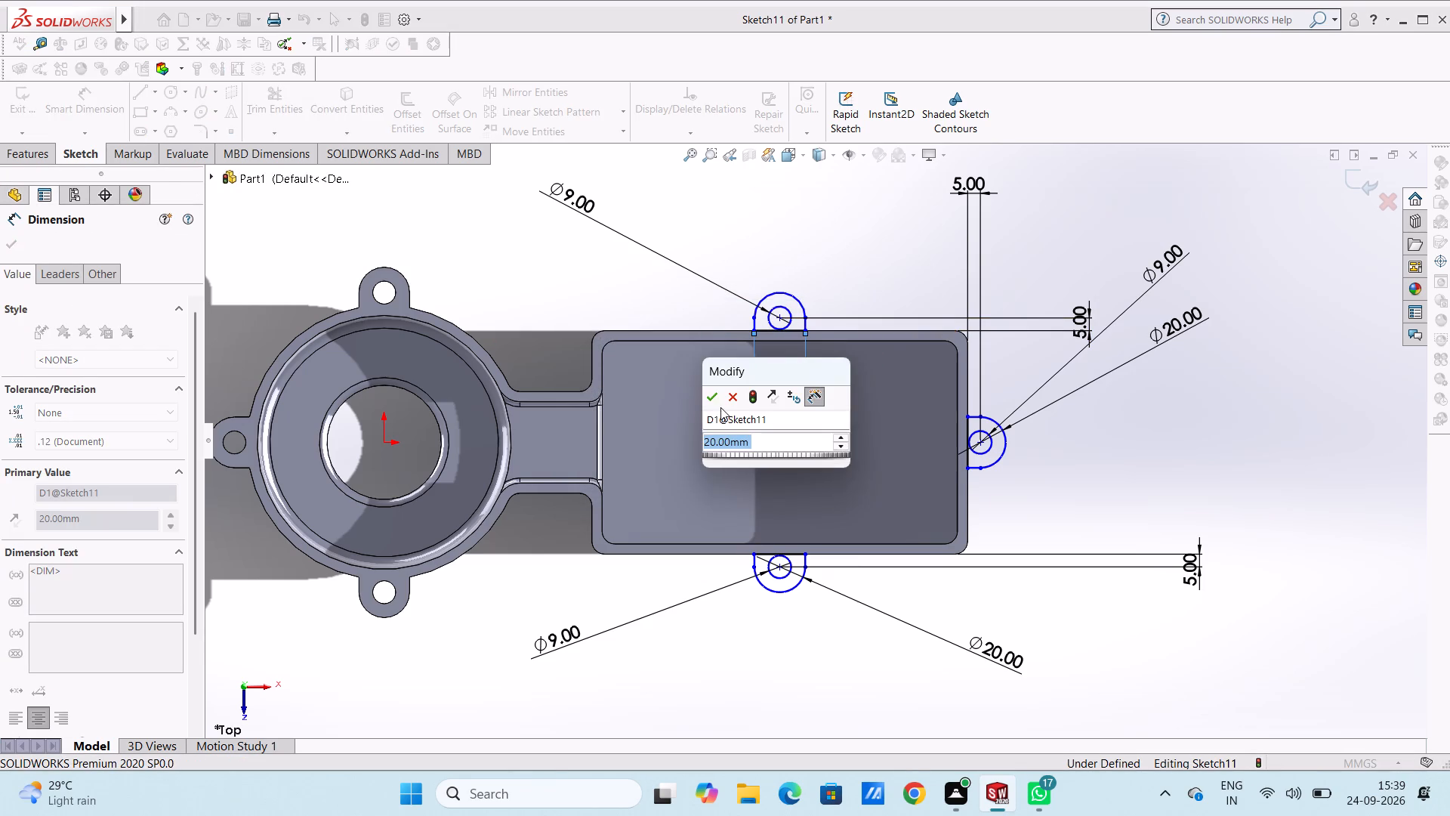
left_click(713, 398)
left_click(684, 397)
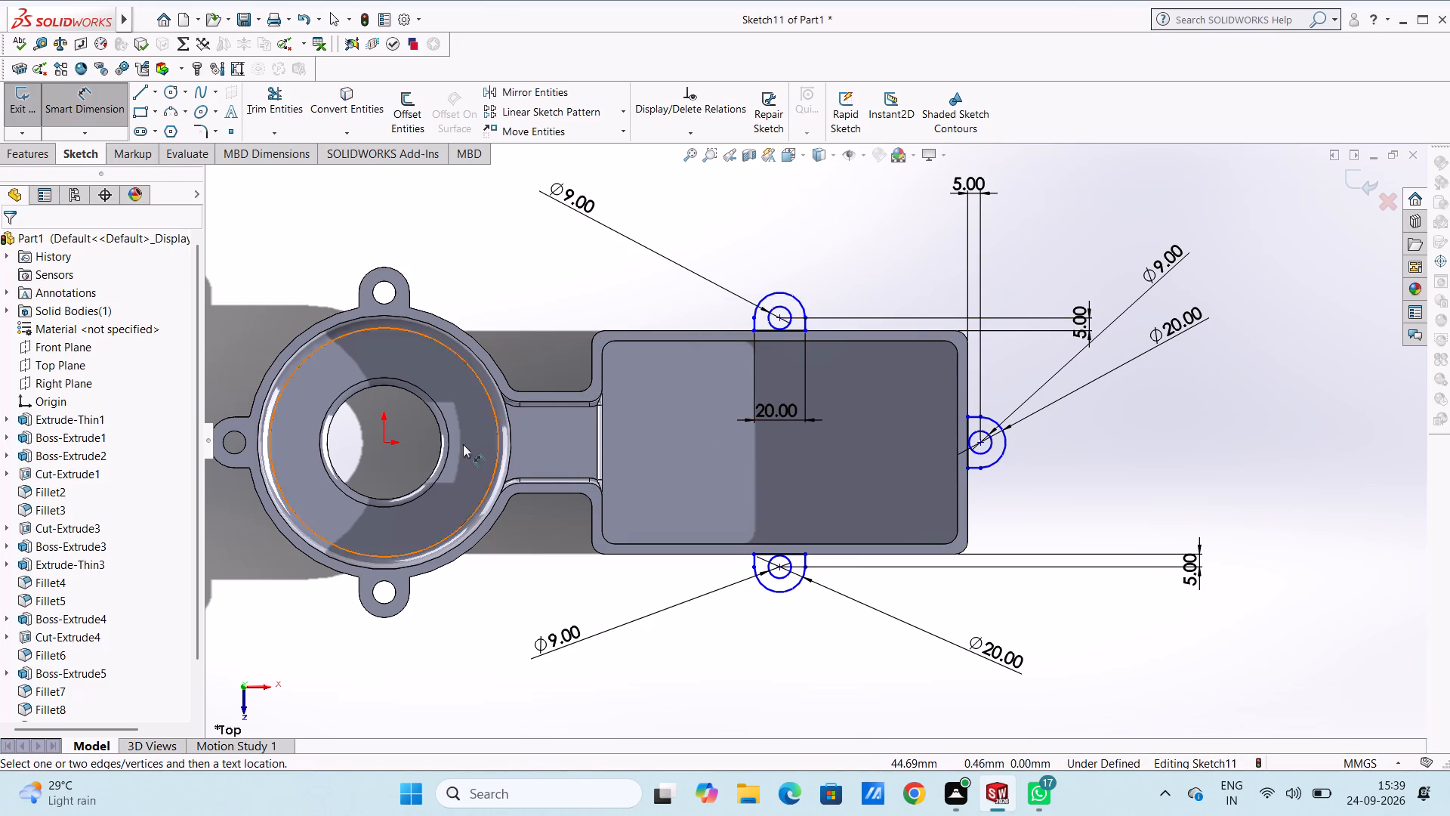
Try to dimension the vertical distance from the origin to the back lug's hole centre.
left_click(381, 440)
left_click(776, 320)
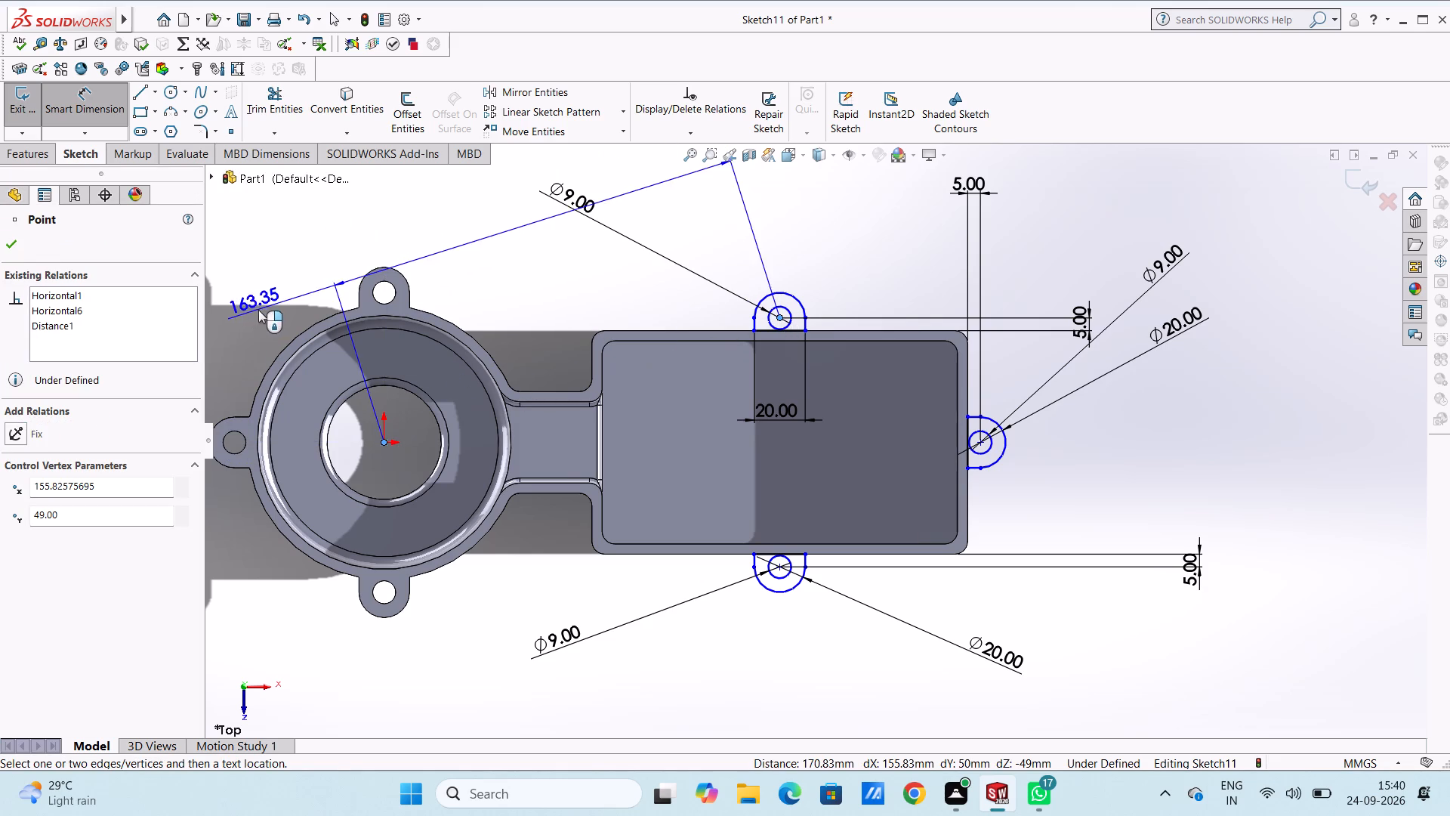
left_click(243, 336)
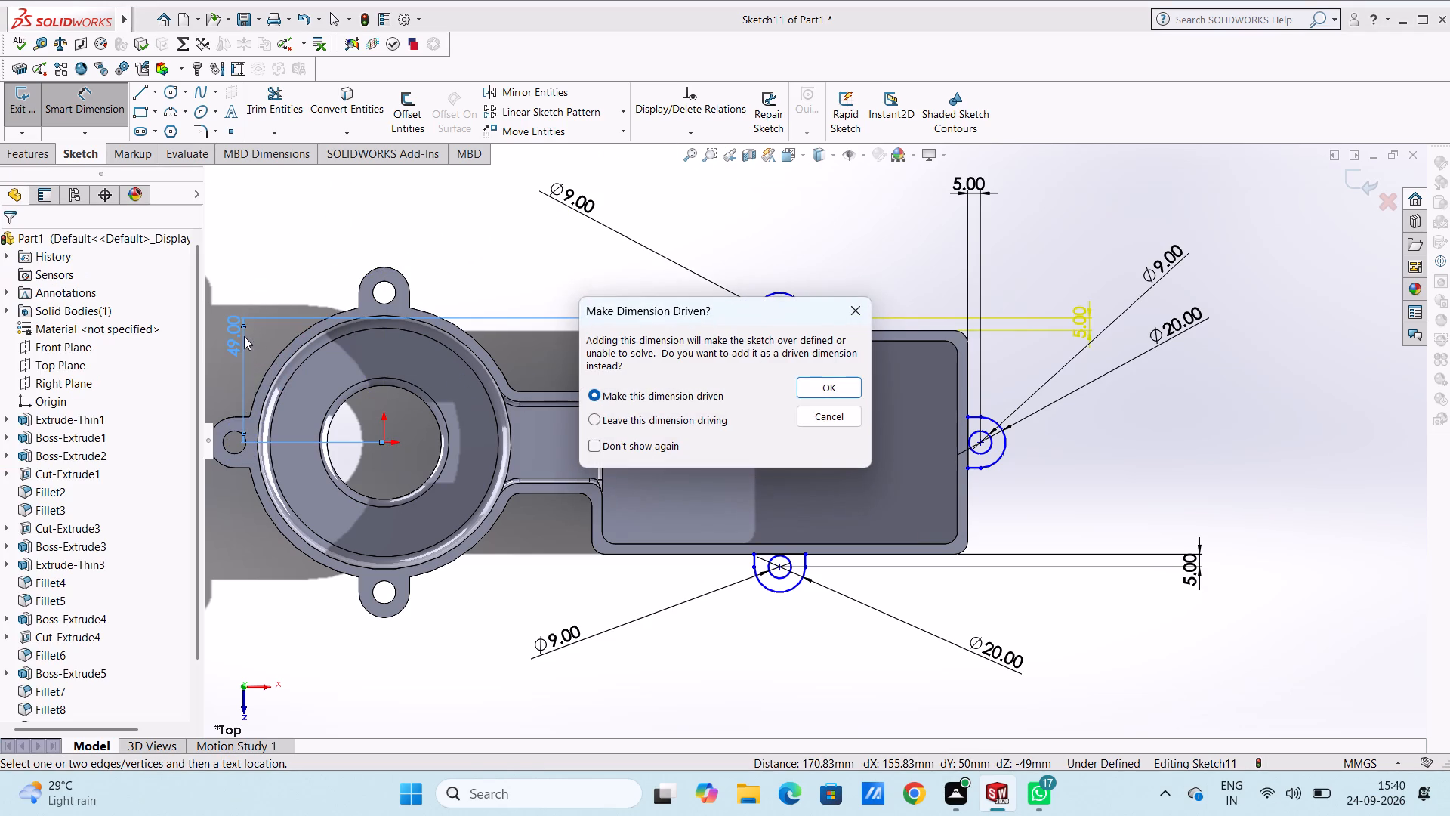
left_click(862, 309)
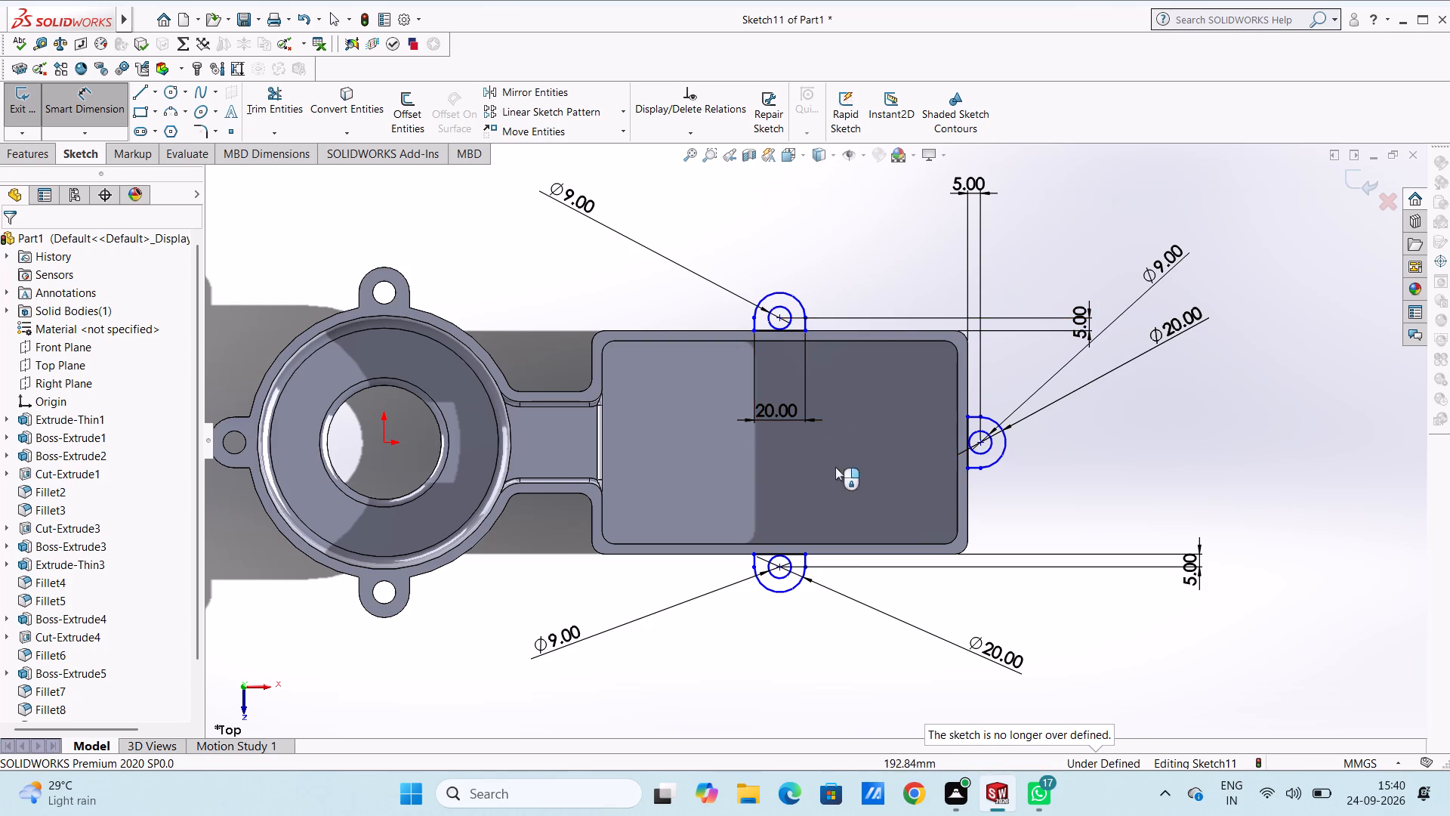
Dimension the horizontal distance from the origin to the hole centre of the box's far-end lug.
left_click(384, 443)
left_click(984, 440)
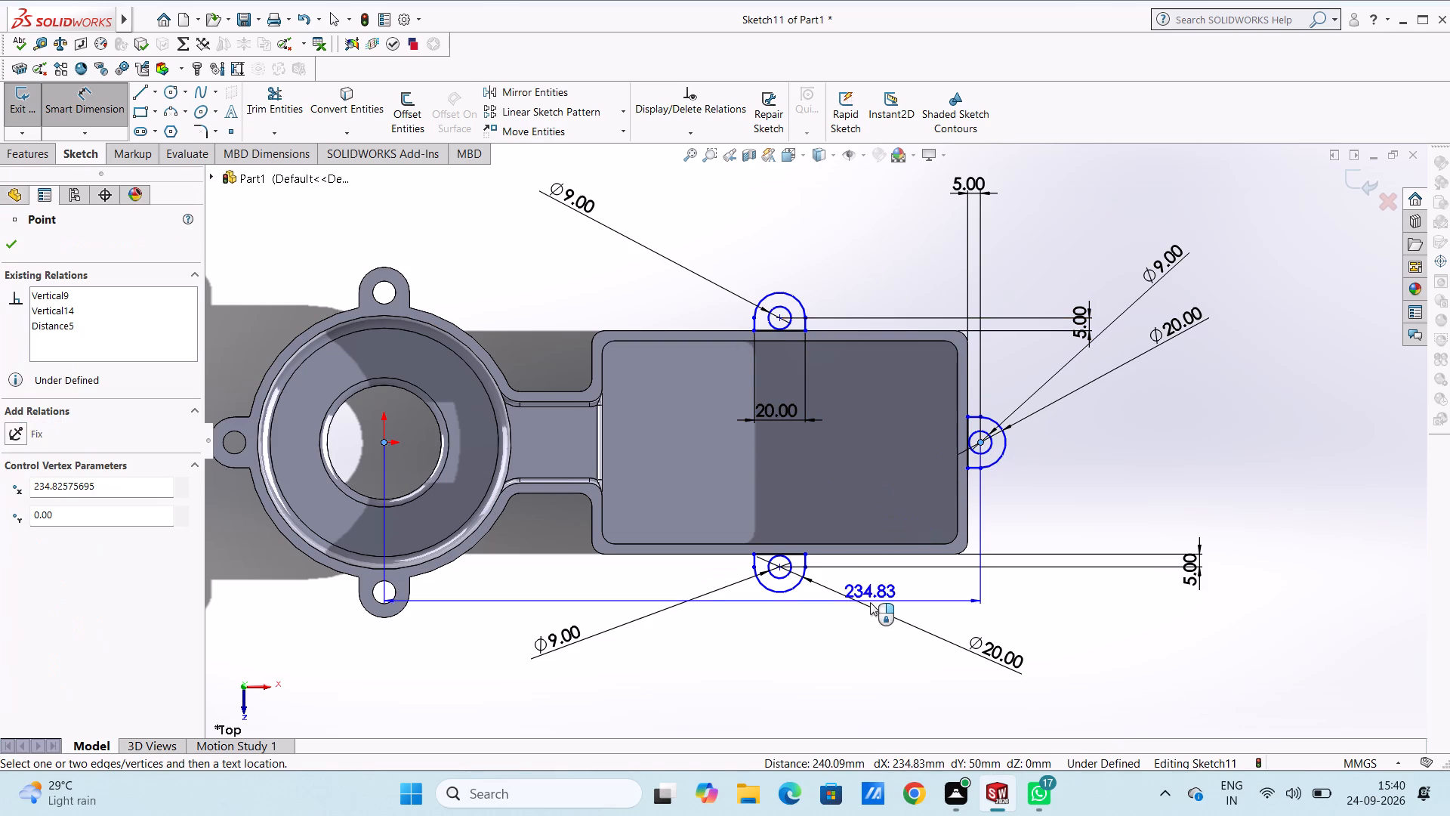
scroll(870, 608, "up", 2)
left_click(837, 611)
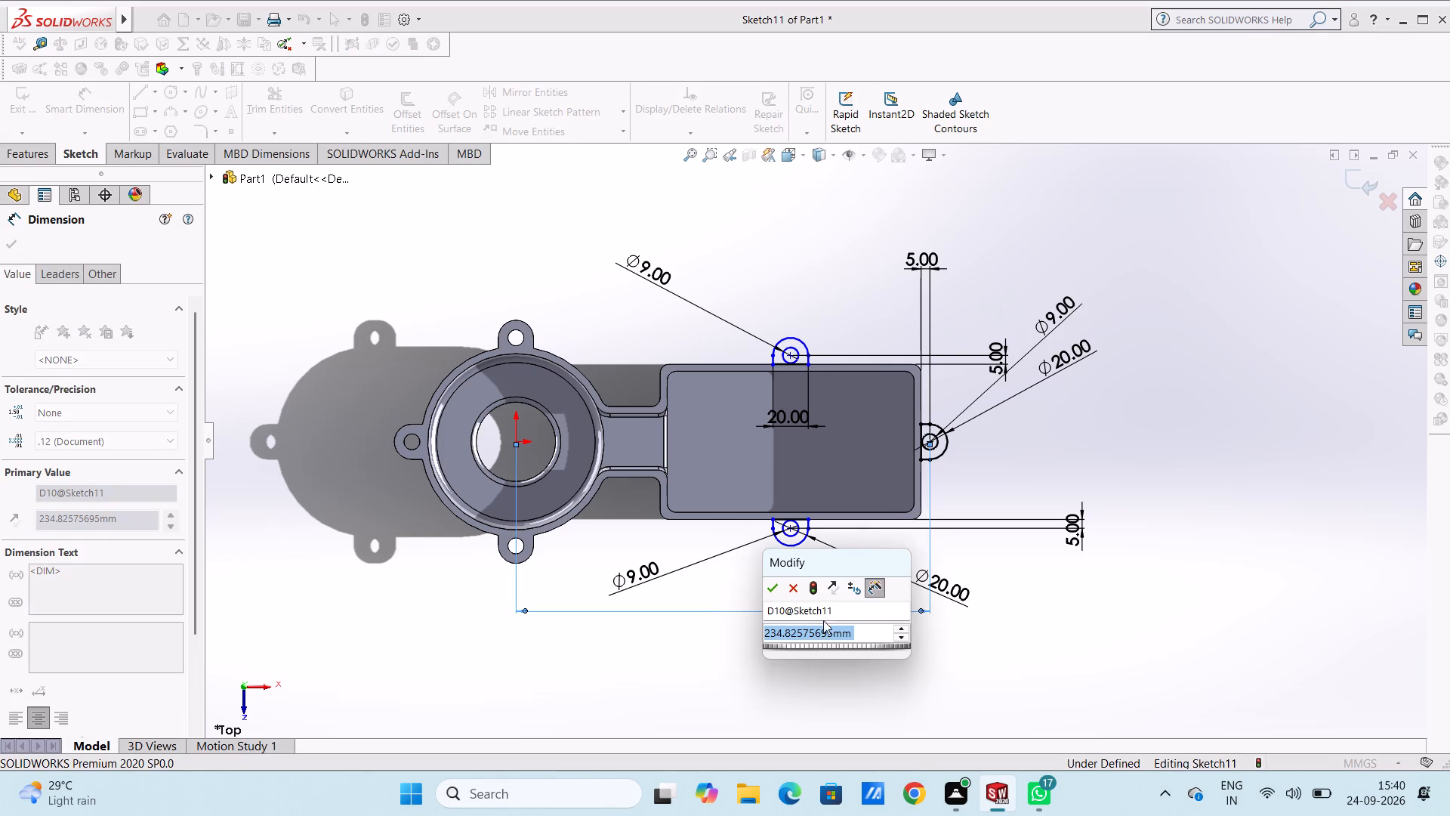
left_click(775, 589)
left_click(758, 579)
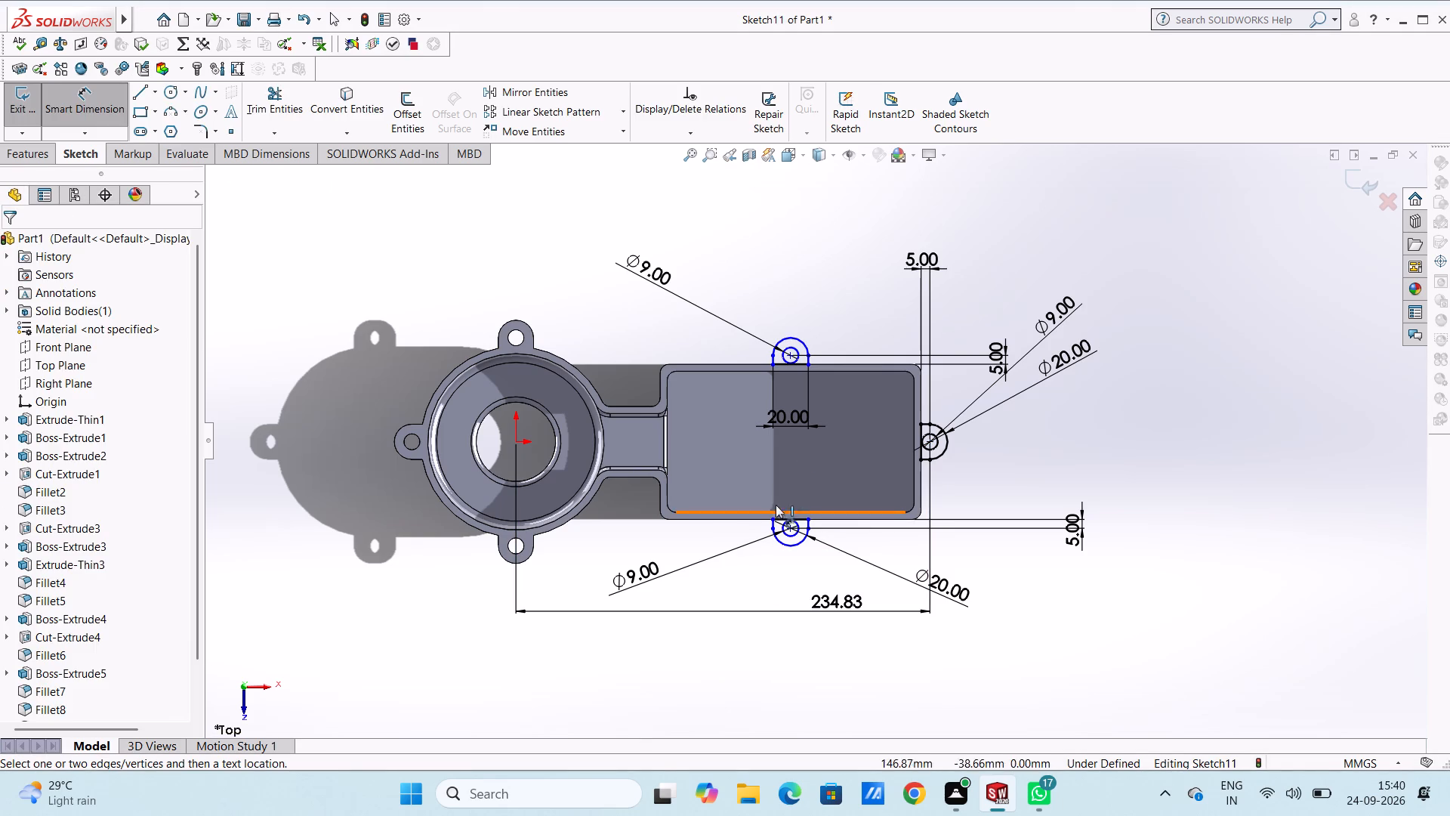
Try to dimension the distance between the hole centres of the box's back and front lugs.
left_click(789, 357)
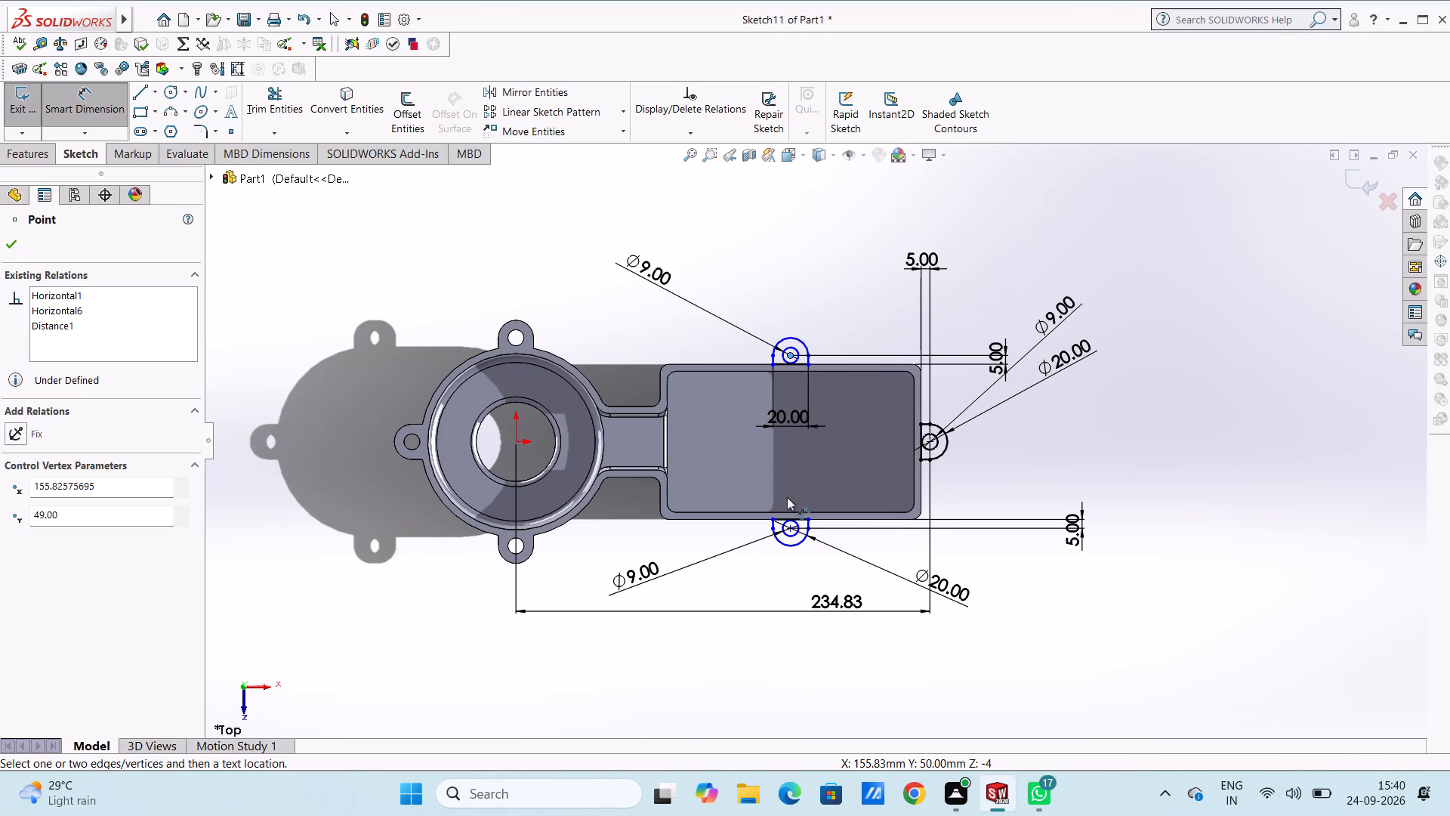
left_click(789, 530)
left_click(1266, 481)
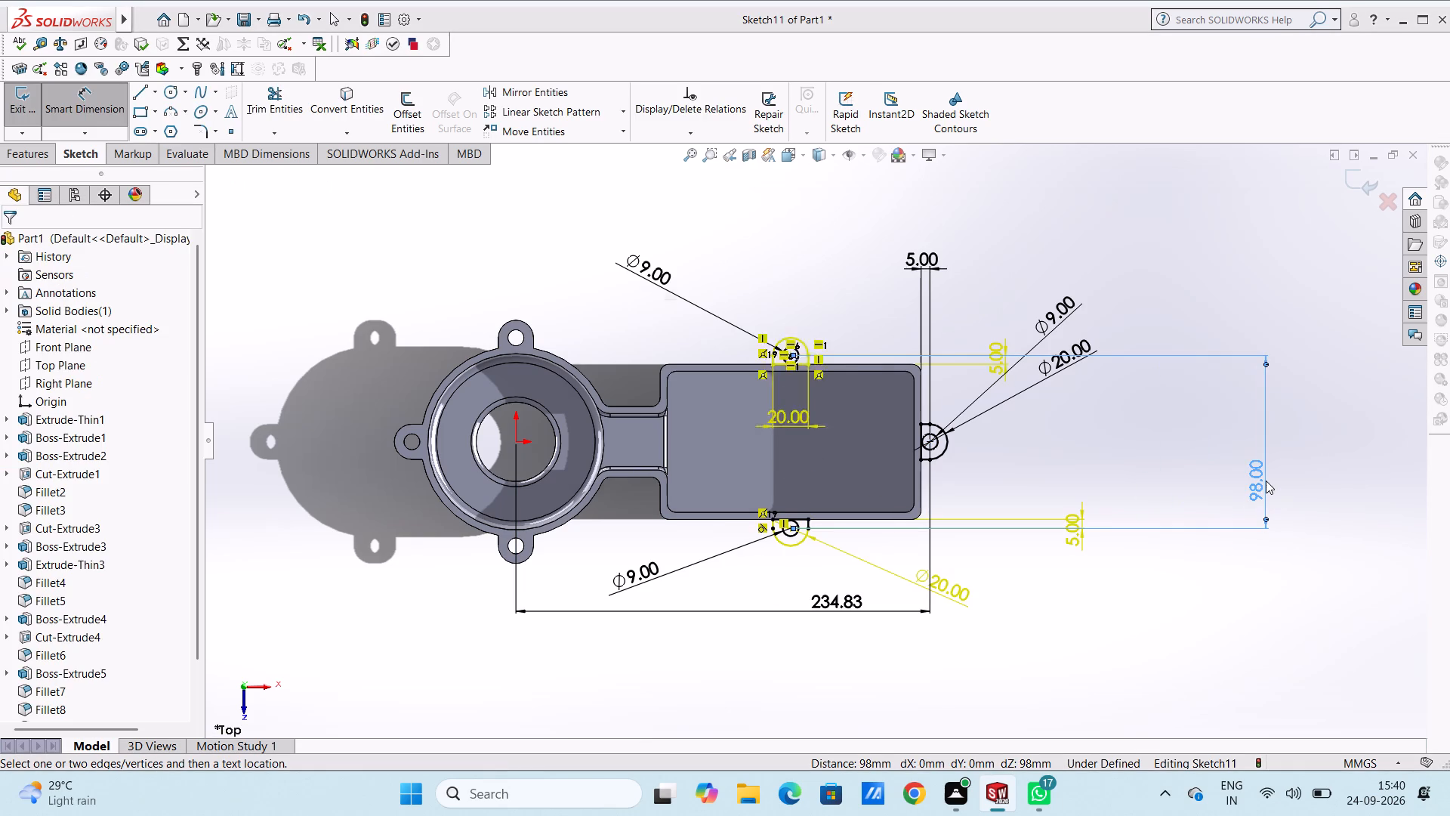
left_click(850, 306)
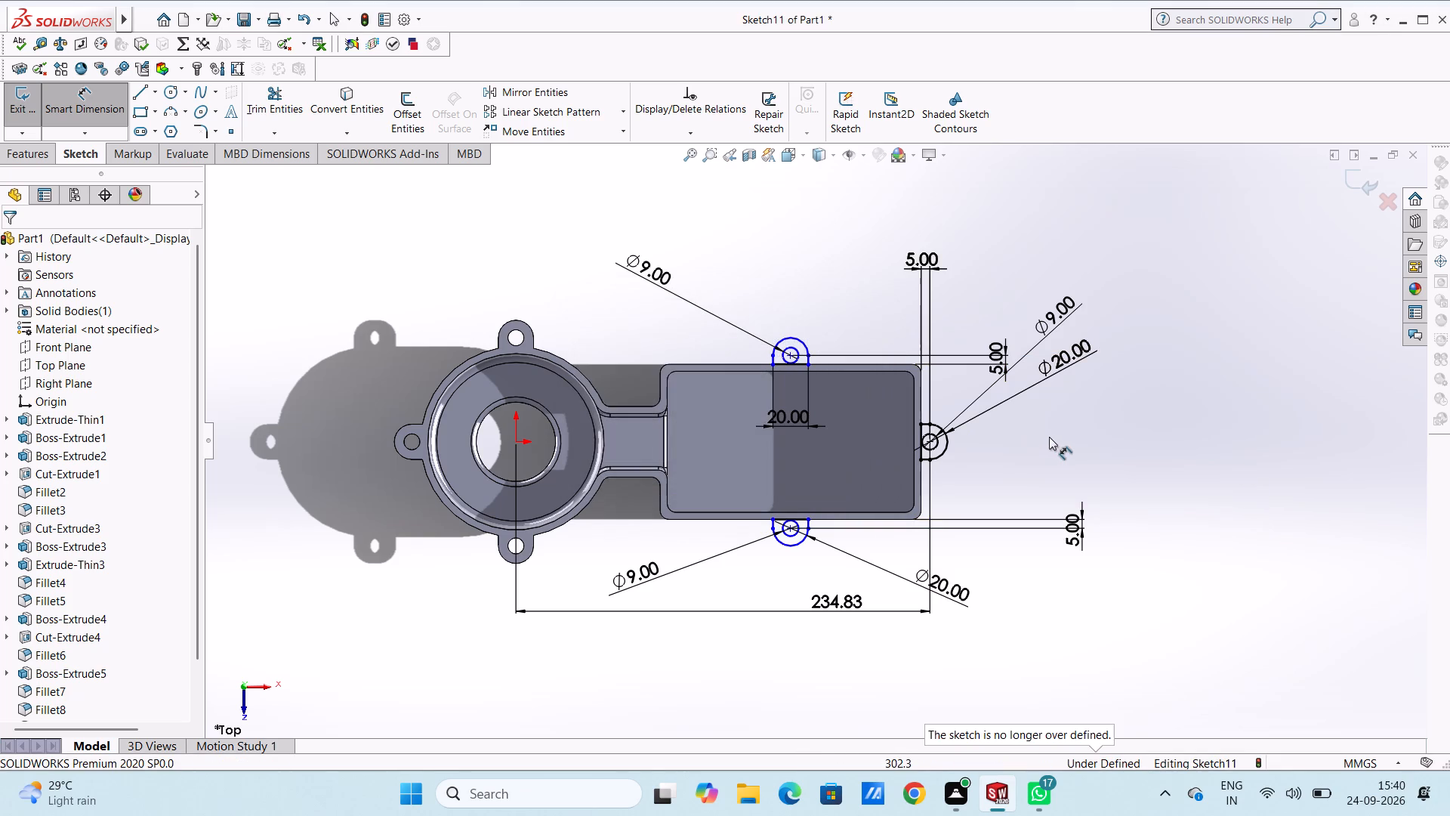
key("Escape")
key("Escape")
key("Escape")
Extrude the three holed lug outlines 4 mm downward from the box rim with a reversed blind boss, merged with the body.
scroll(813, 626, "down", 1)
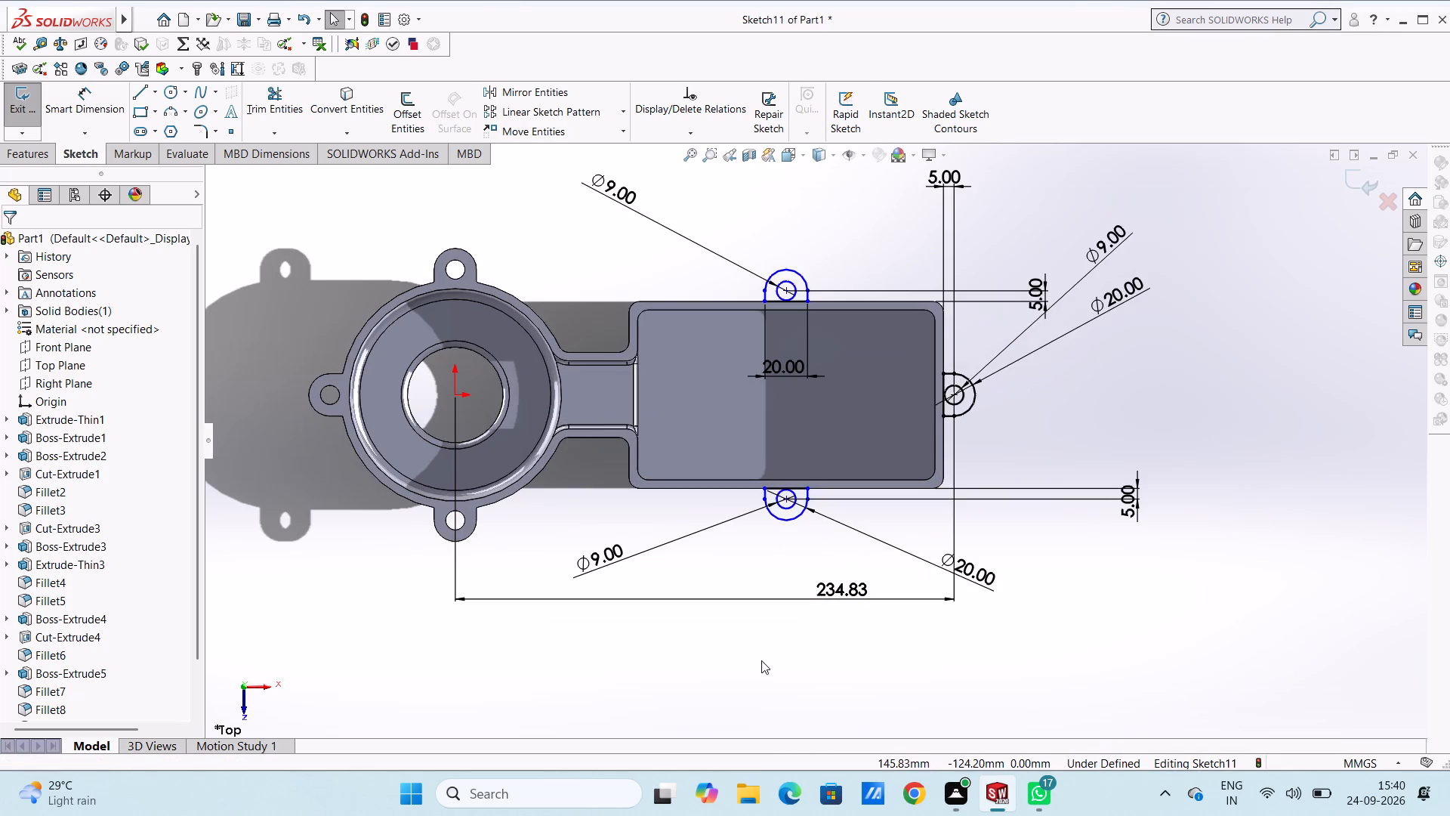
scroll(763, 634, "up", 1)
middle_click_drag(764, 638, 749, 466)
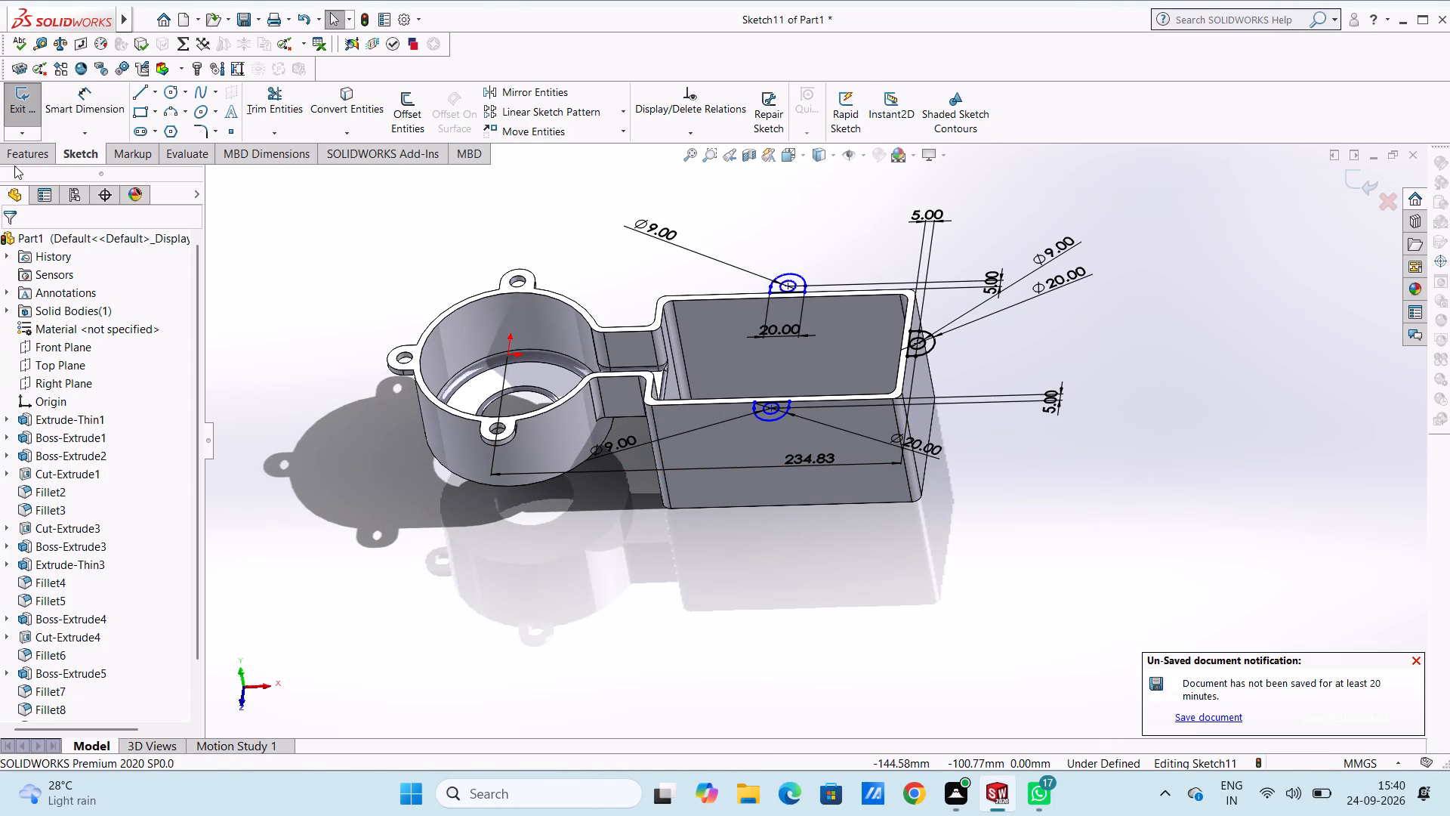
left_click(15, 159)
left_click(23, 115)
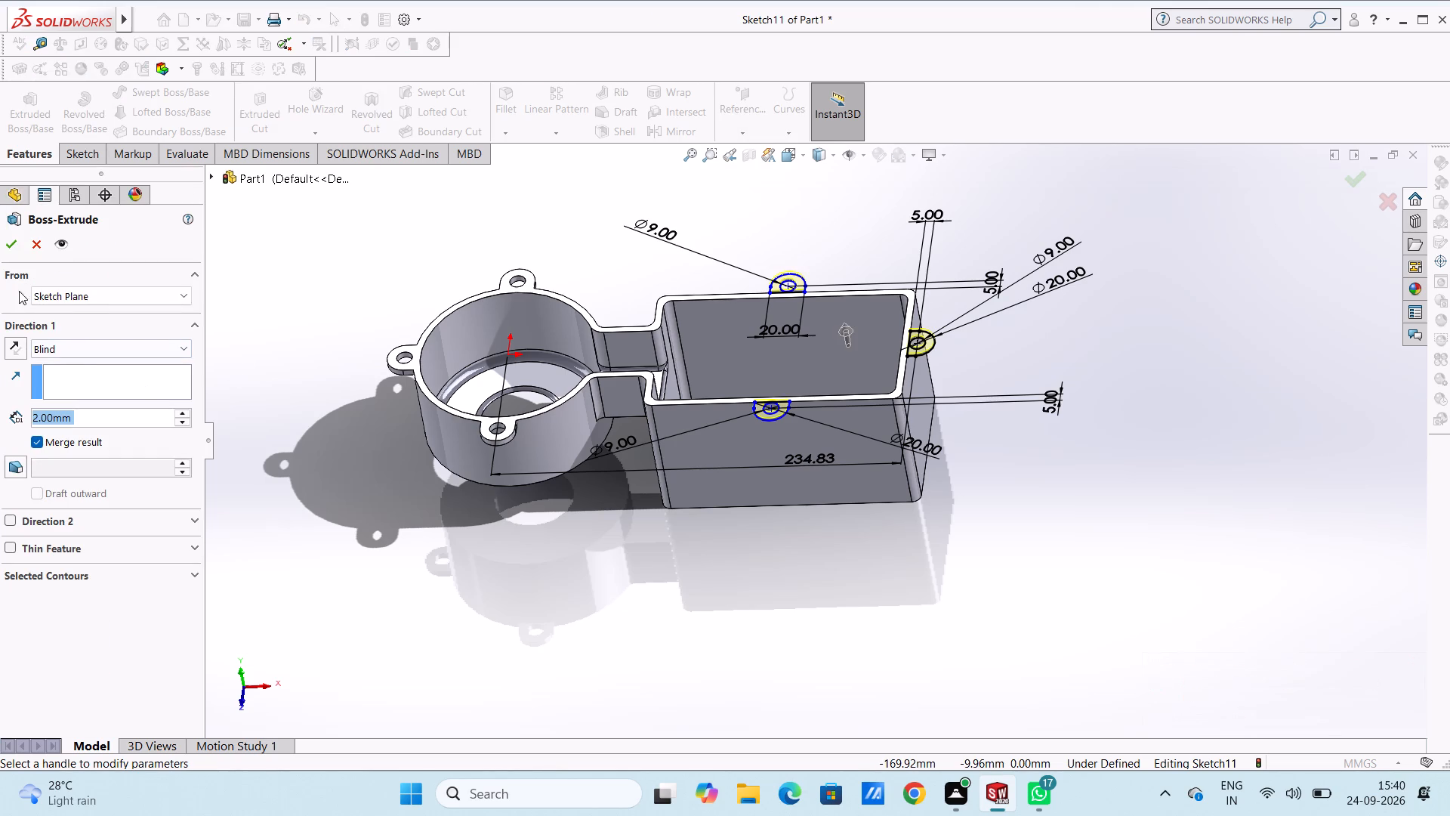
left_click(8, 345)
double_click(106, 416)
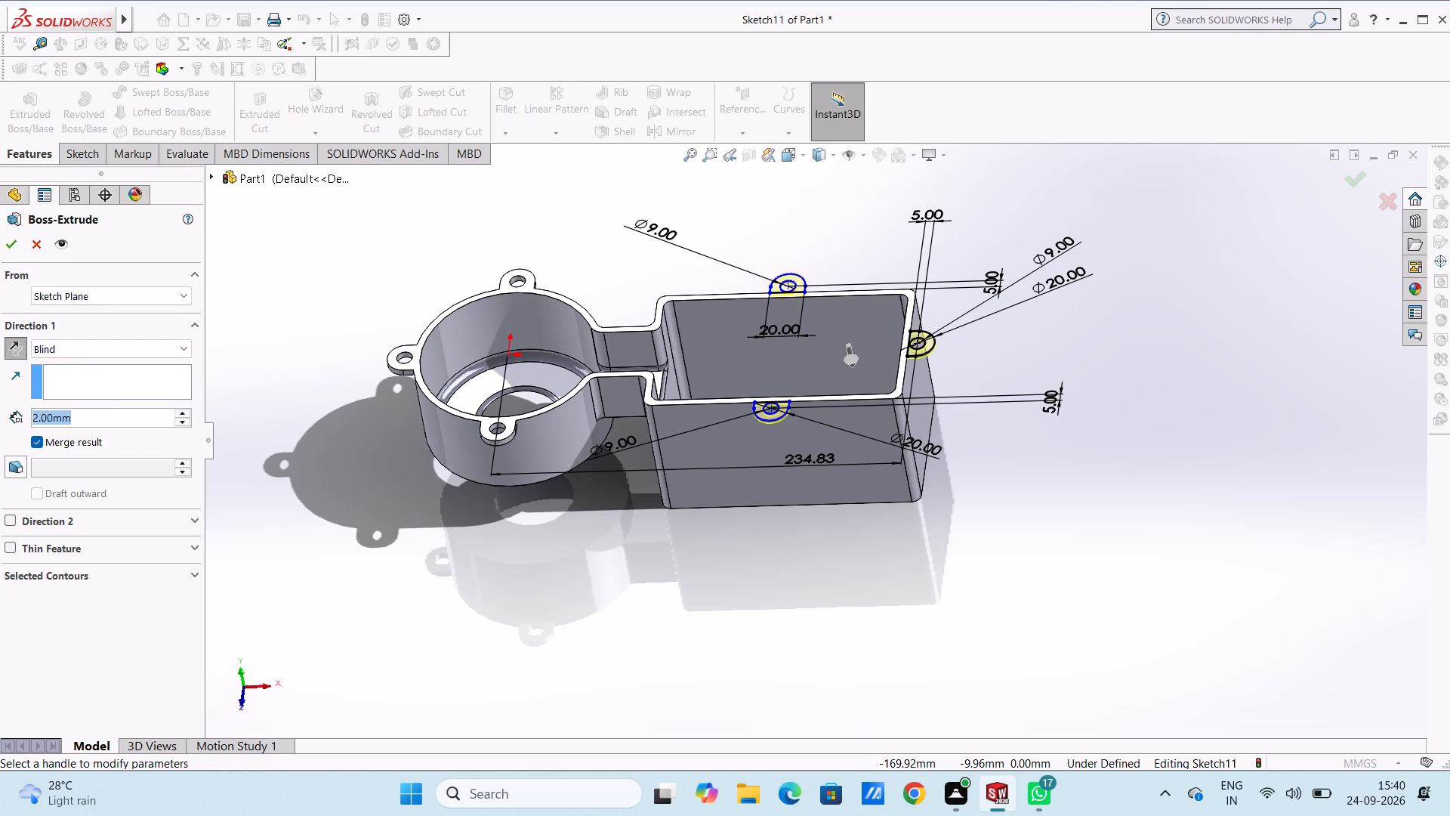
key("4")
key("Return")
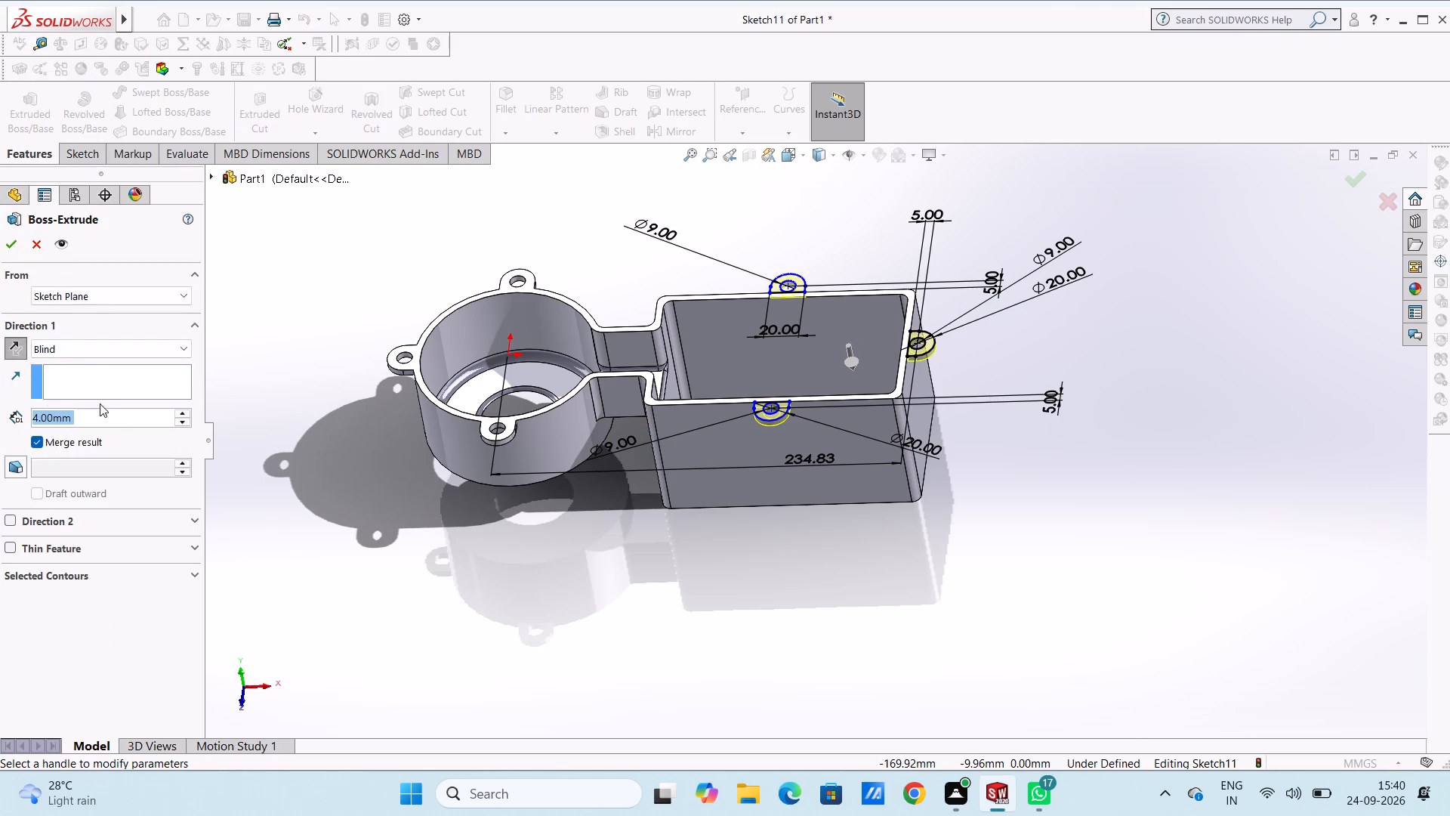
left_click(5, 239)
left_click(288, 319)
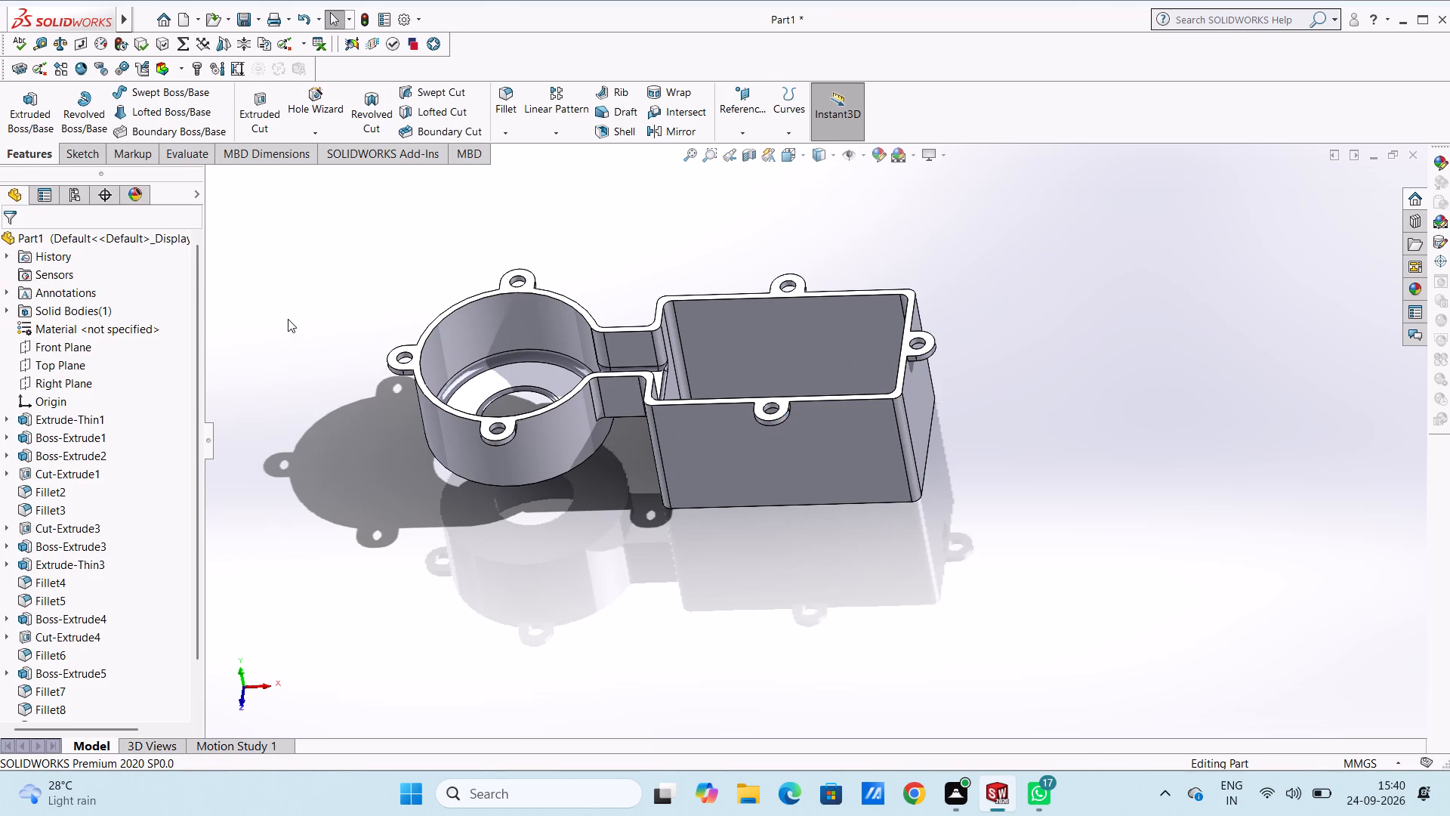
Examine the cup, channel and box with their lugs from above and from oblique angles.
middle_click_drag(367, 299, 328, 314)
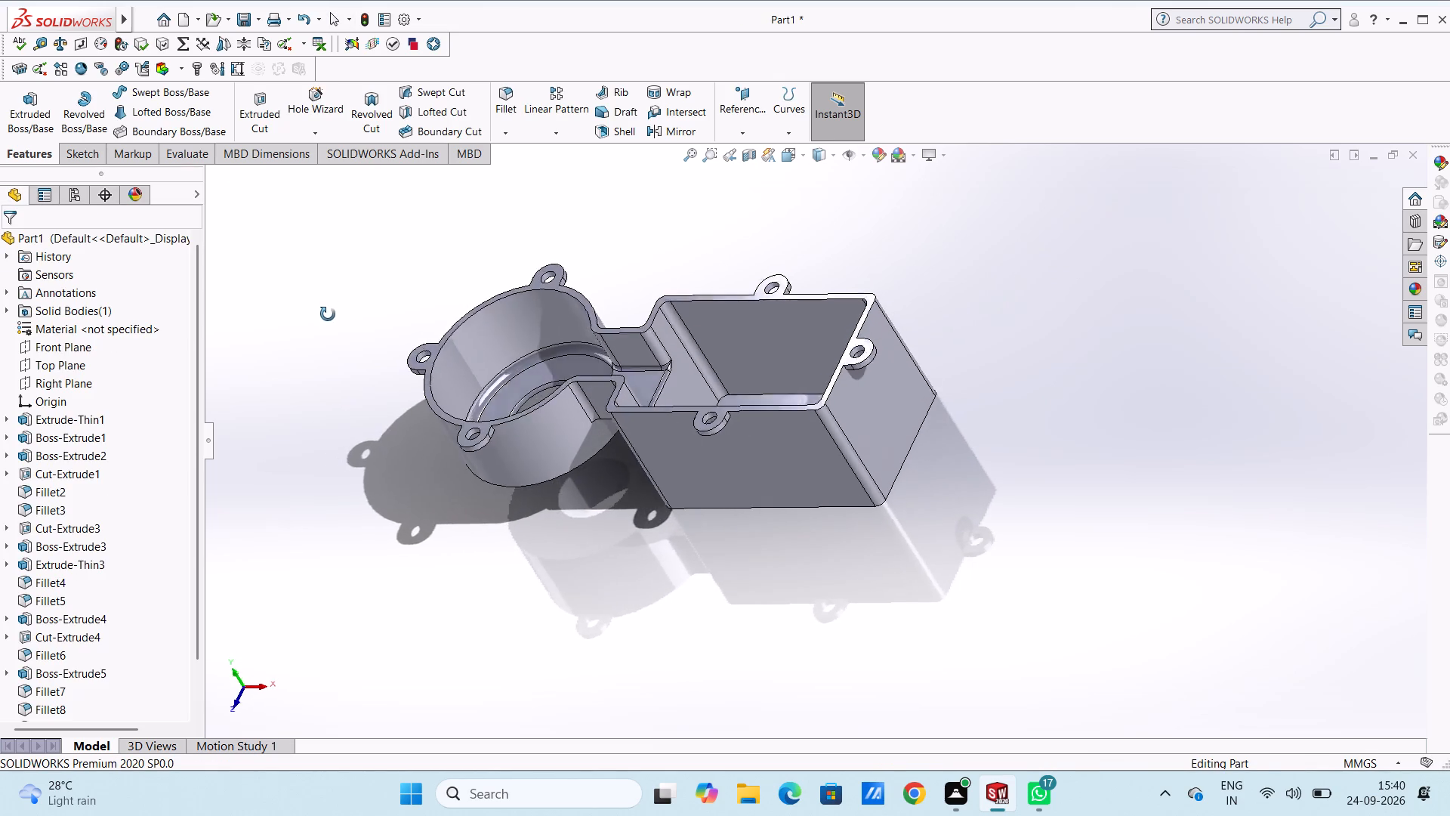
middle_click_drag(328, 314, 384, 487)
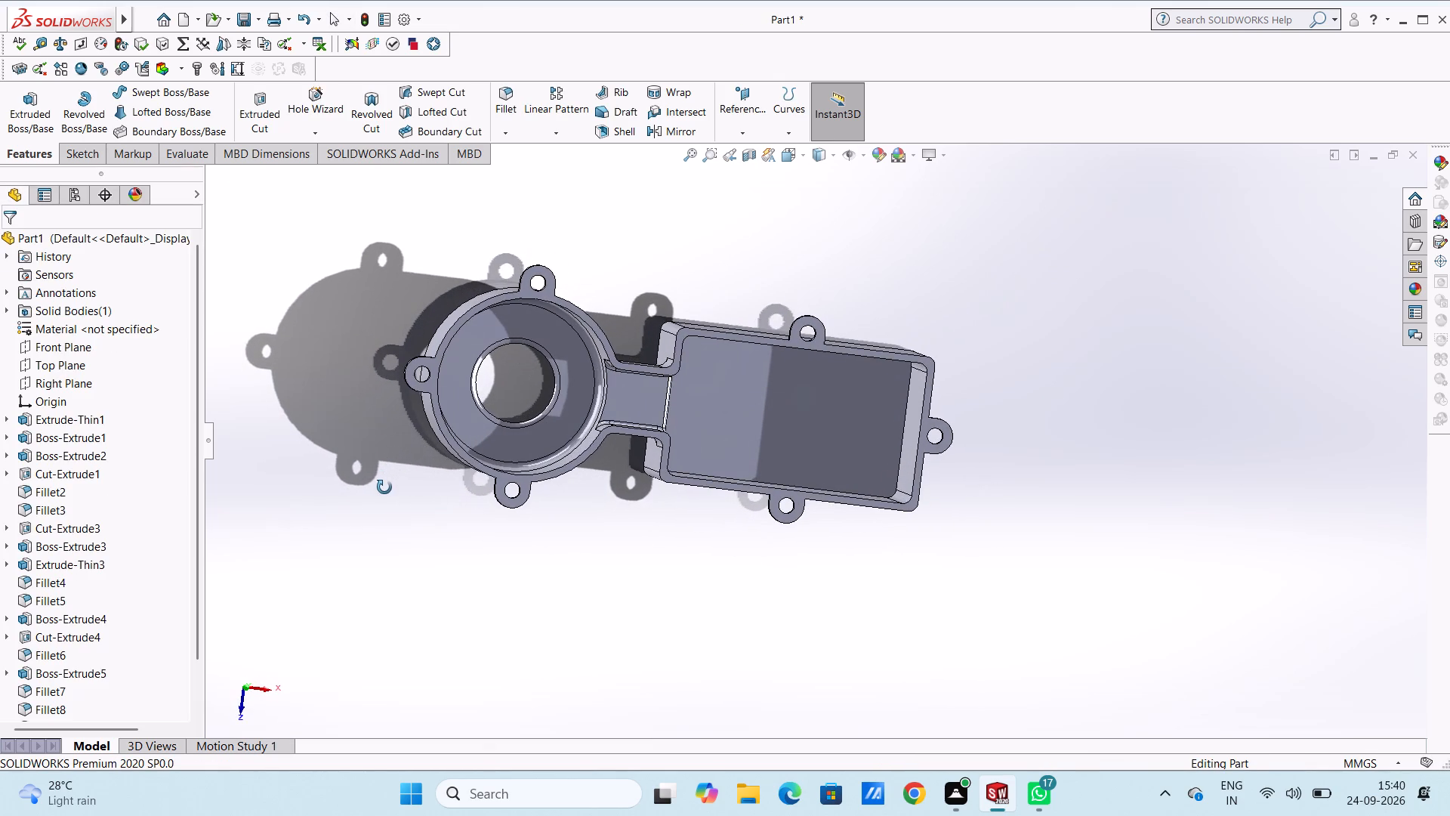
middle_click_drag(384, 487, 371, 490)
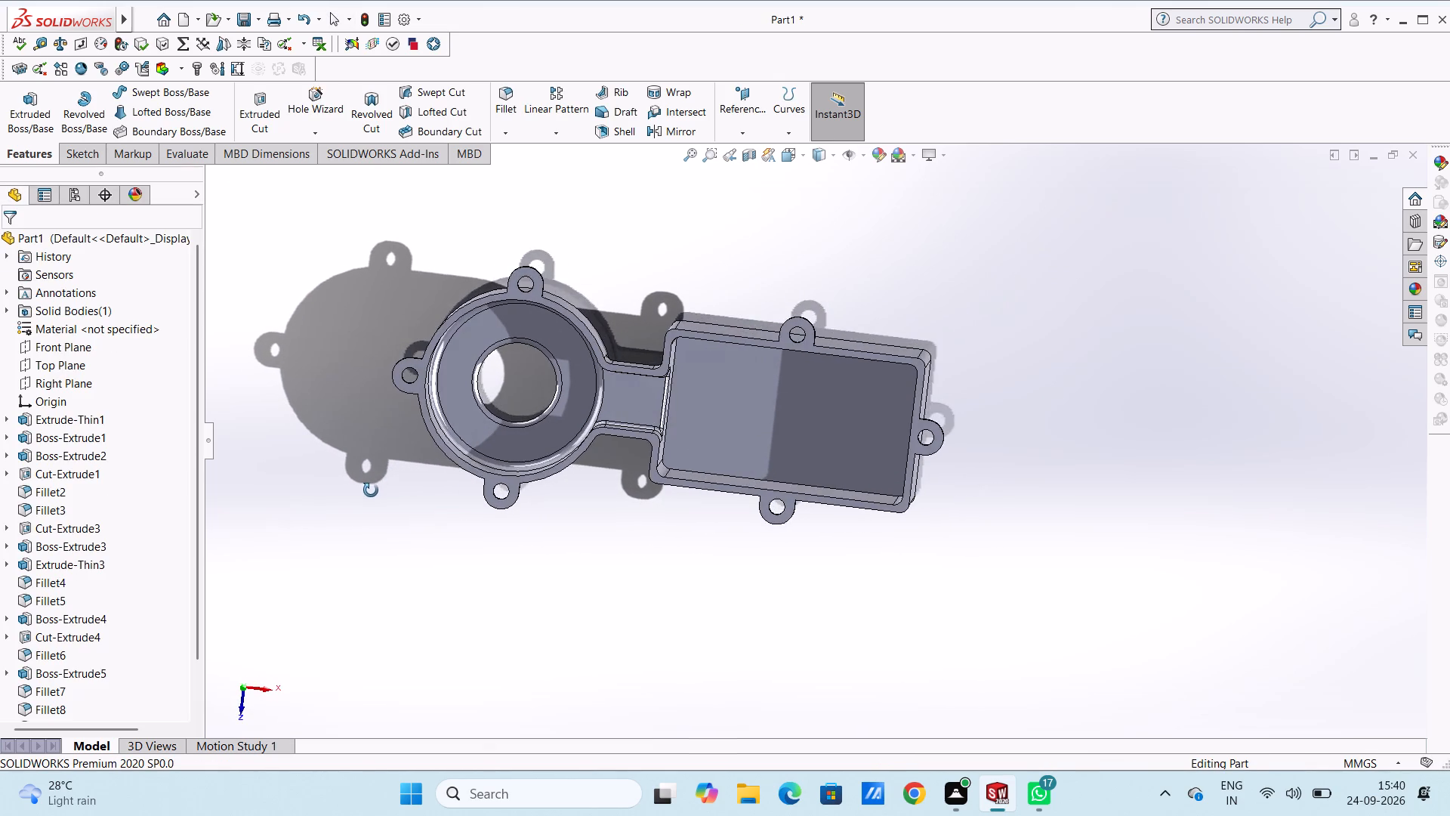
middle_click_drag(371, 490, 353, 459)
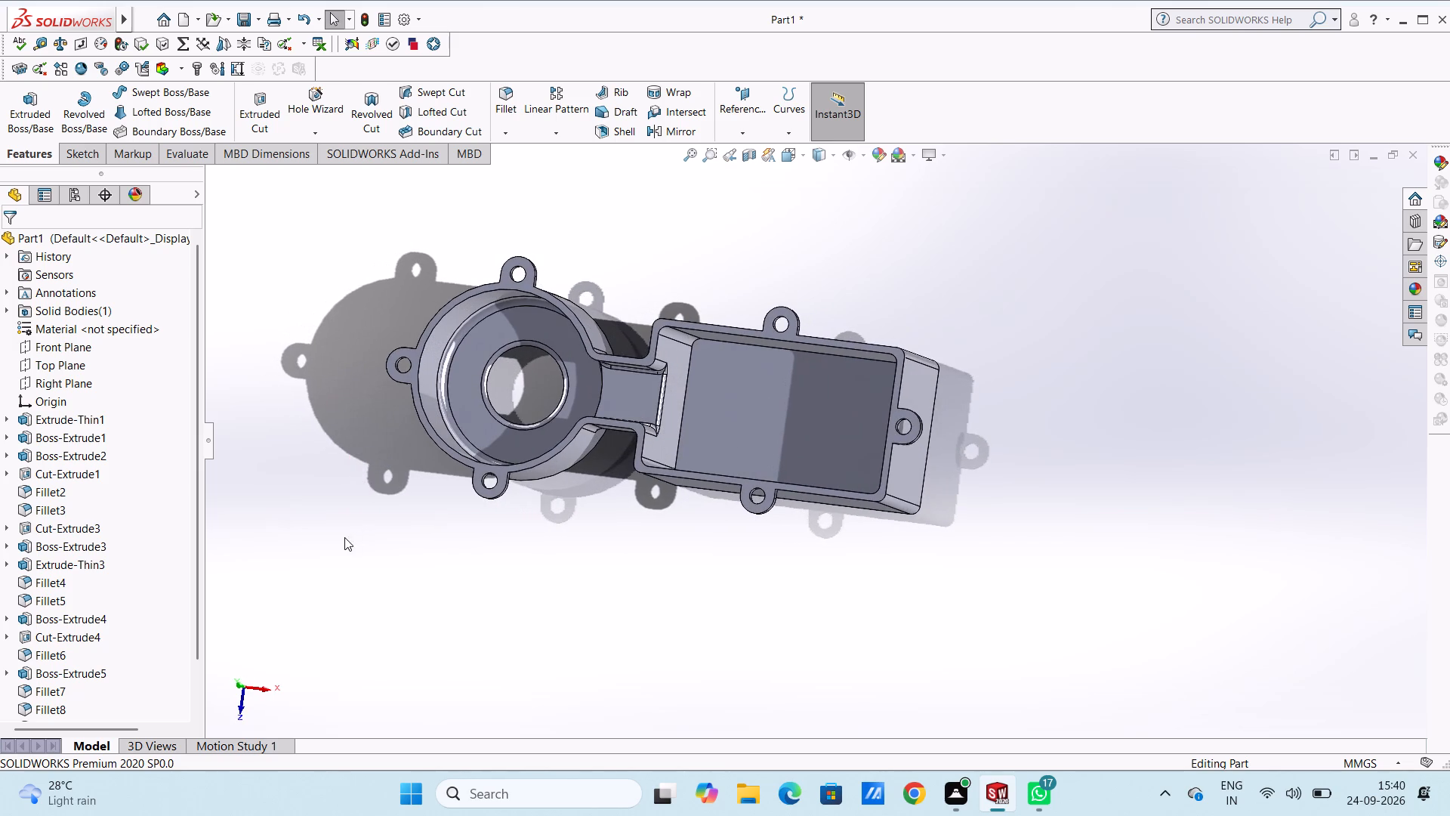
middle_click_drag(347, 537, 331, 405)
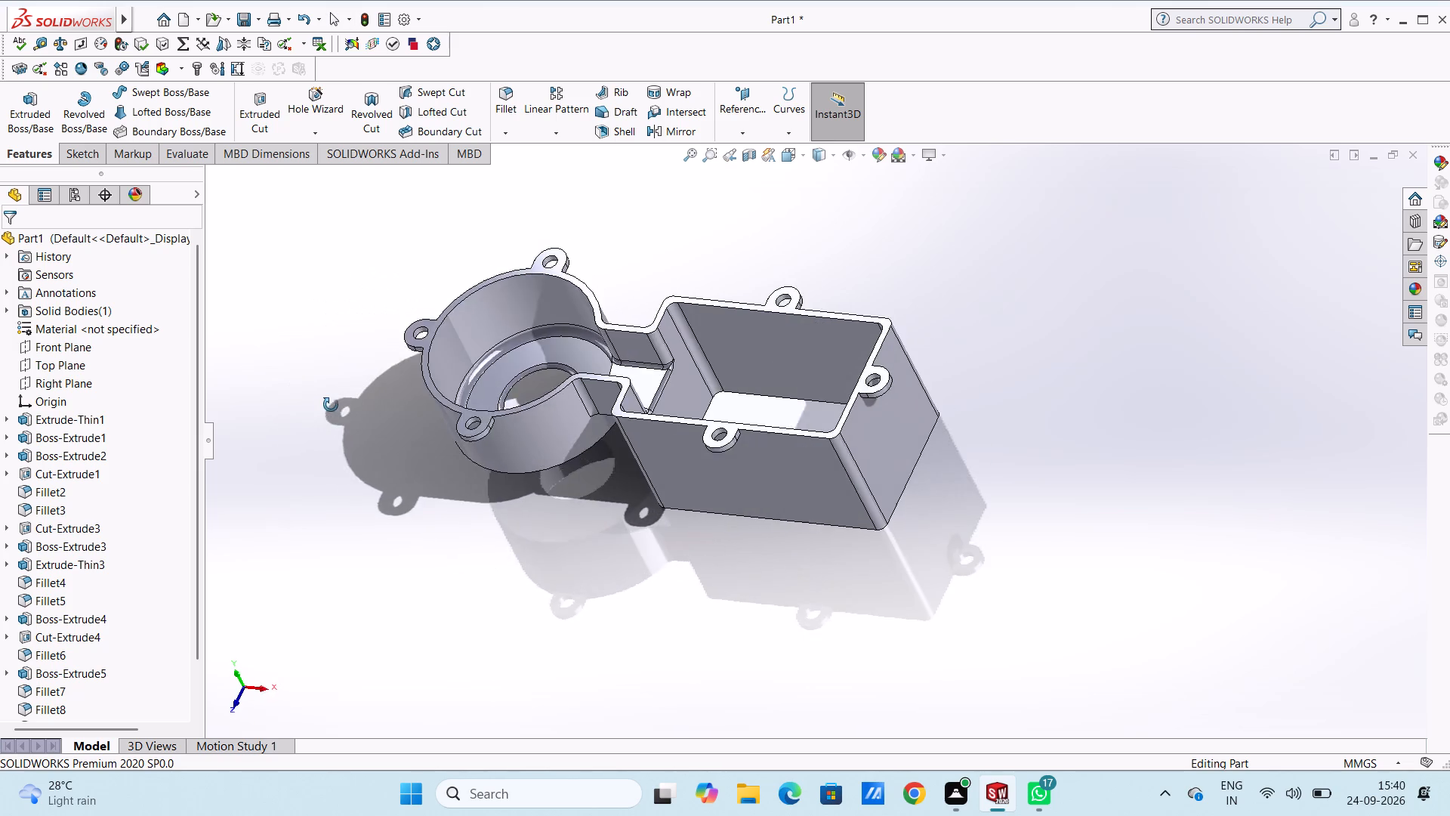
middle_click_drag(331, 405, 347, 437)
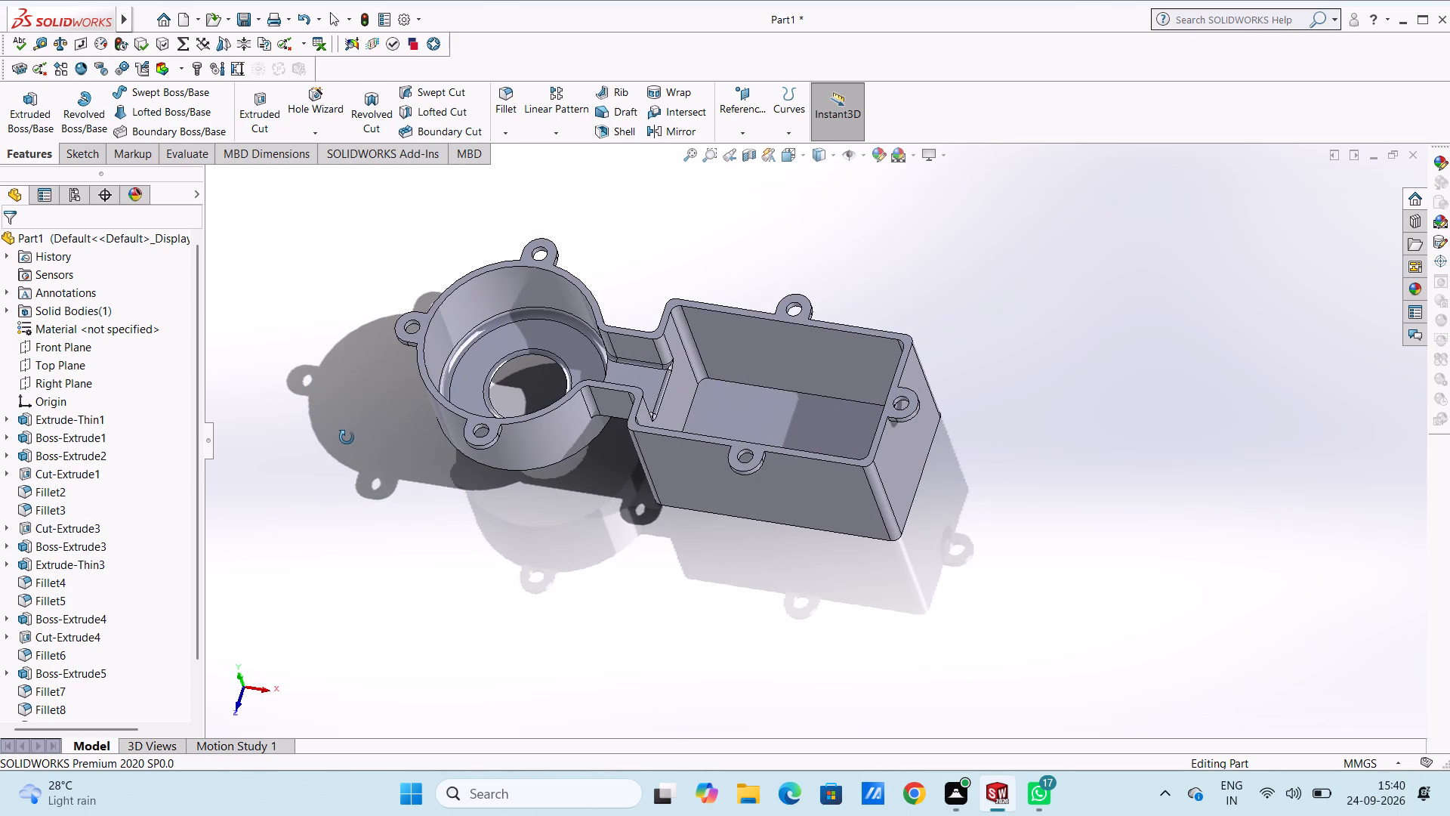
middle_click_drag(347, 437, 348, 439)
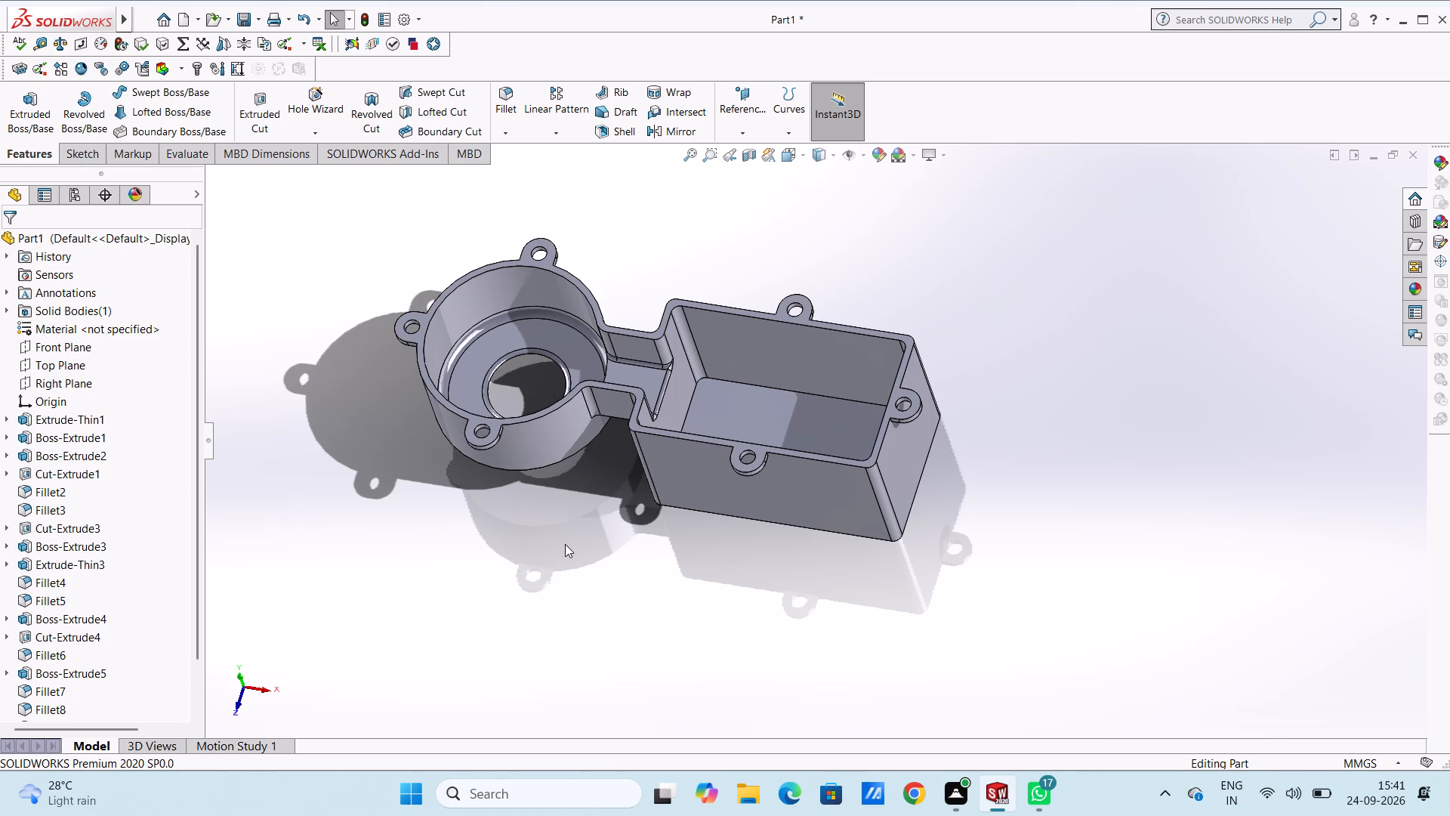
Fillet the inside bottom edge loop of the box with a 2 mm radius and tangent propagation.
middle_click_drag(716, 397, 722, 410)
scroll(791, 389, "down", 4)
left_click(520, 97)
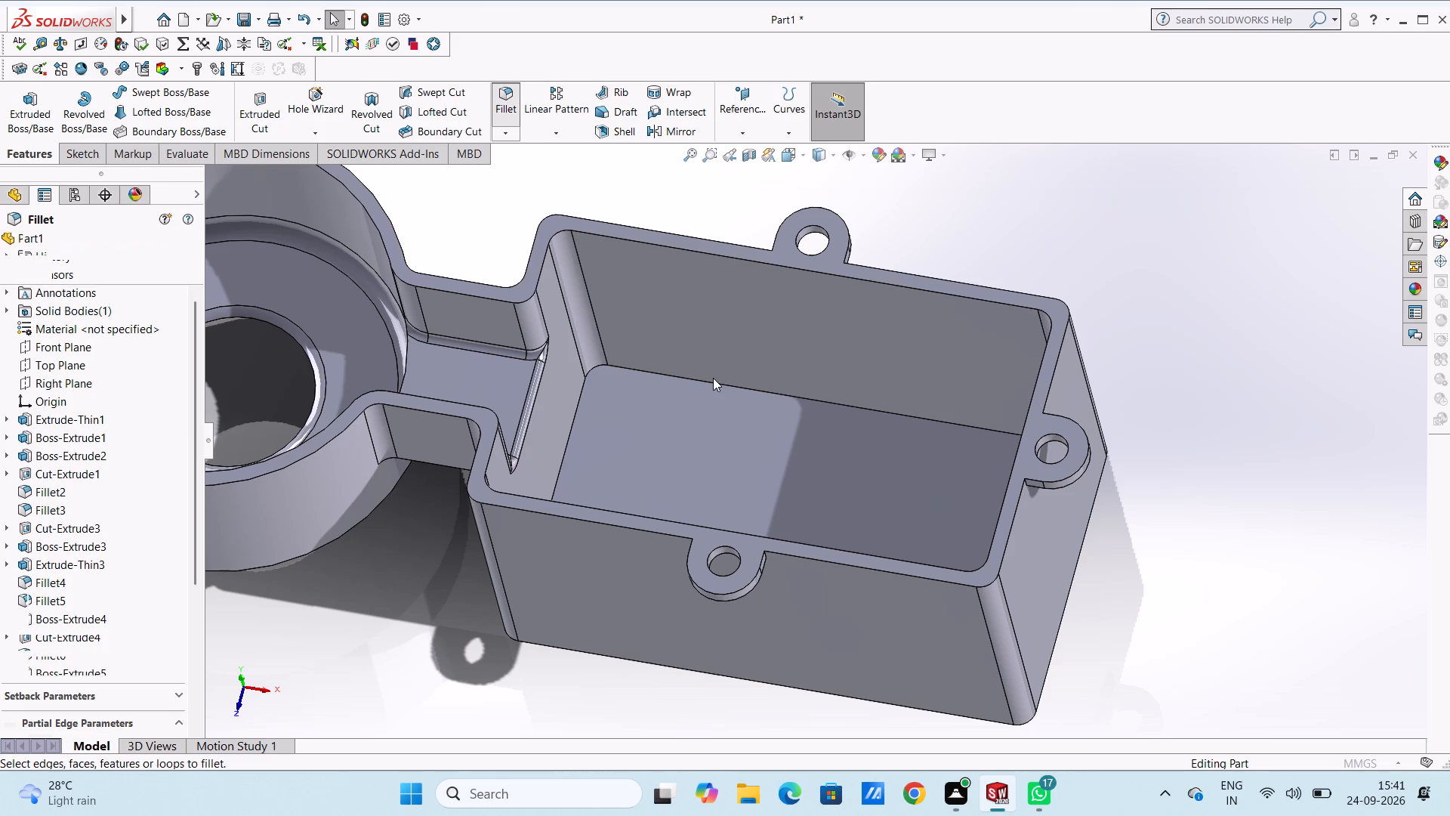
left_click(717, 385)
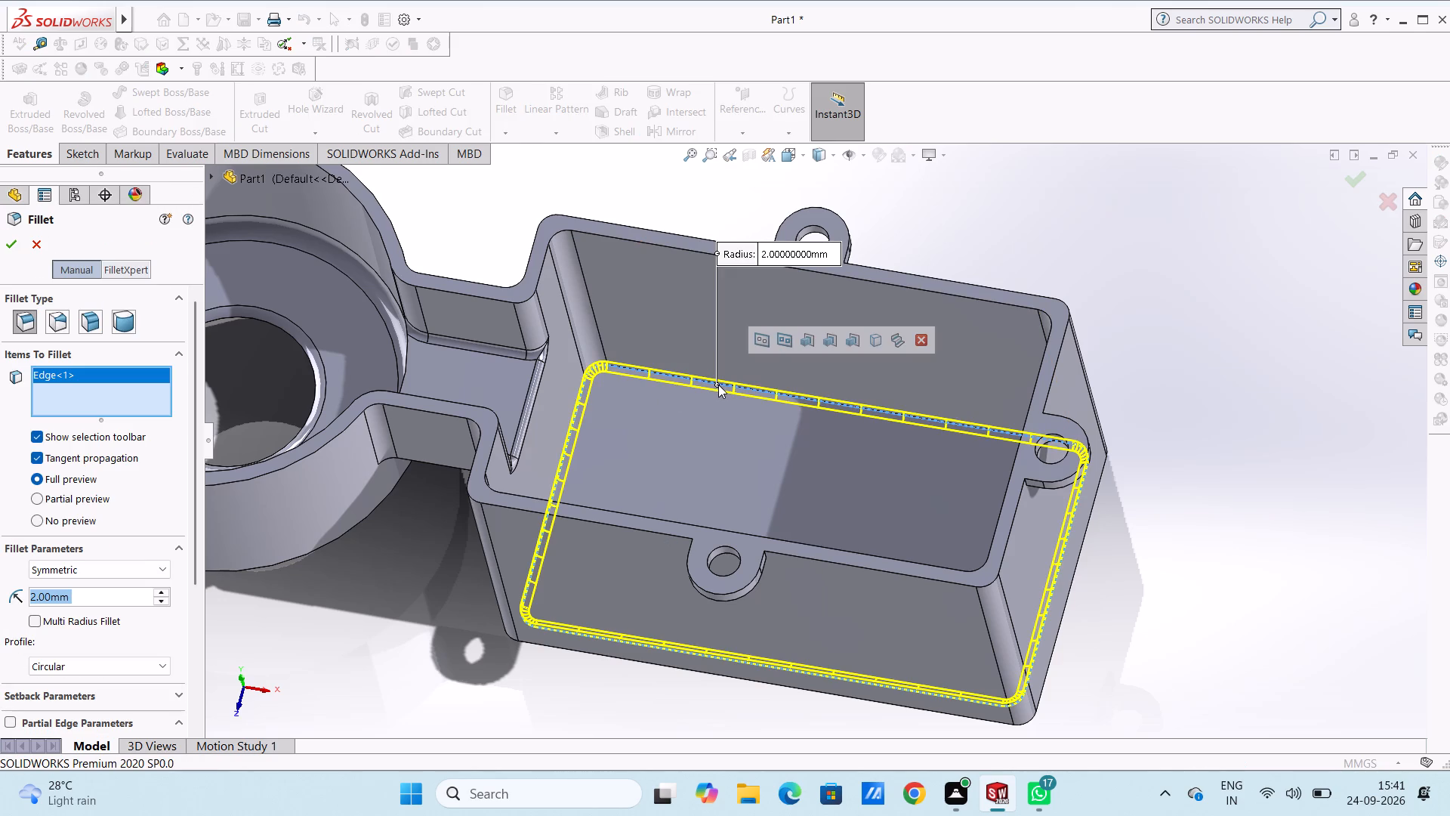
left_click(13, 249)
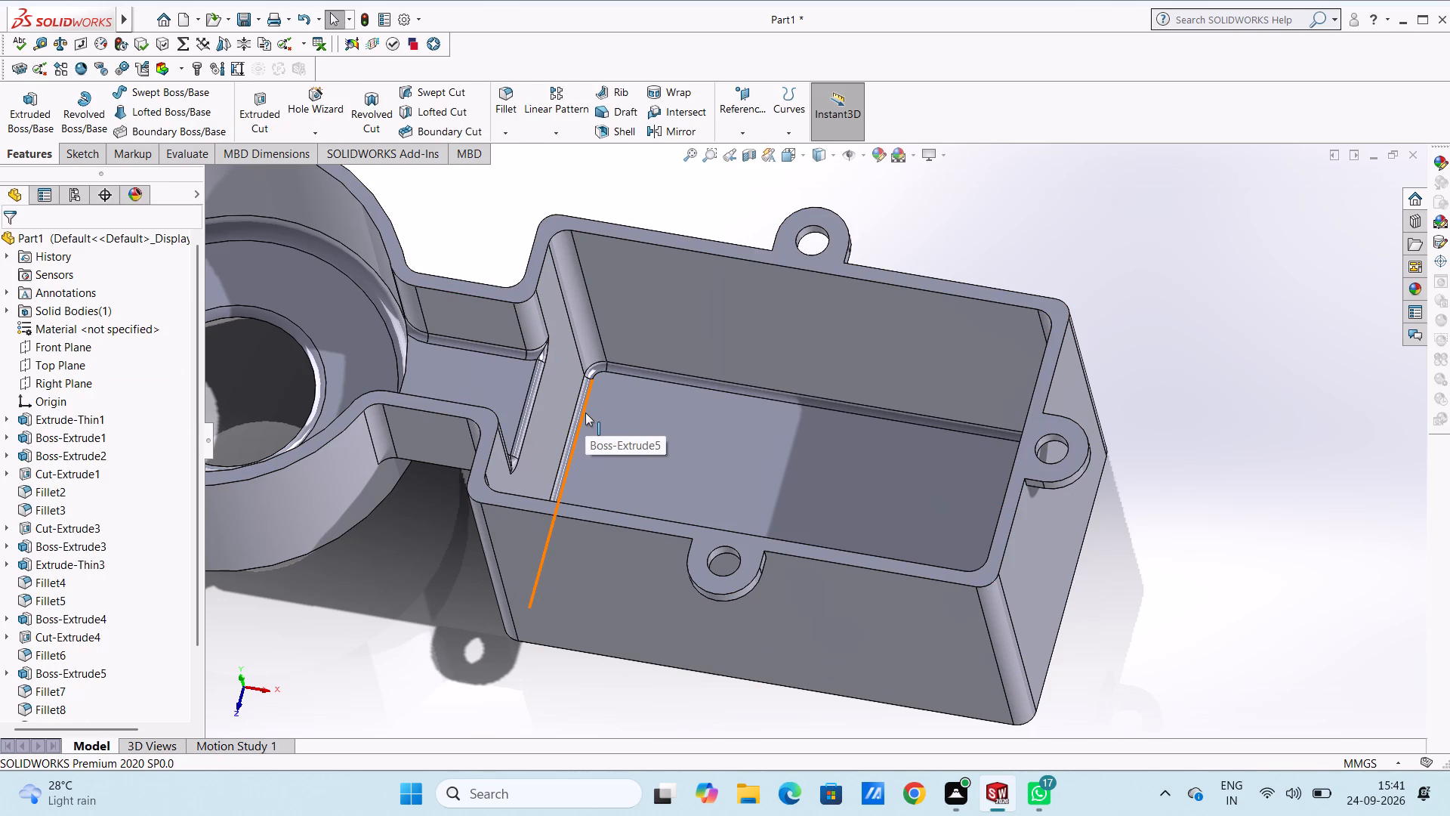
Sketch two circles of 15 mm radius on the box's inner floor, level with the origin, one towards each end.
scroll(585, 413, "up", 2)
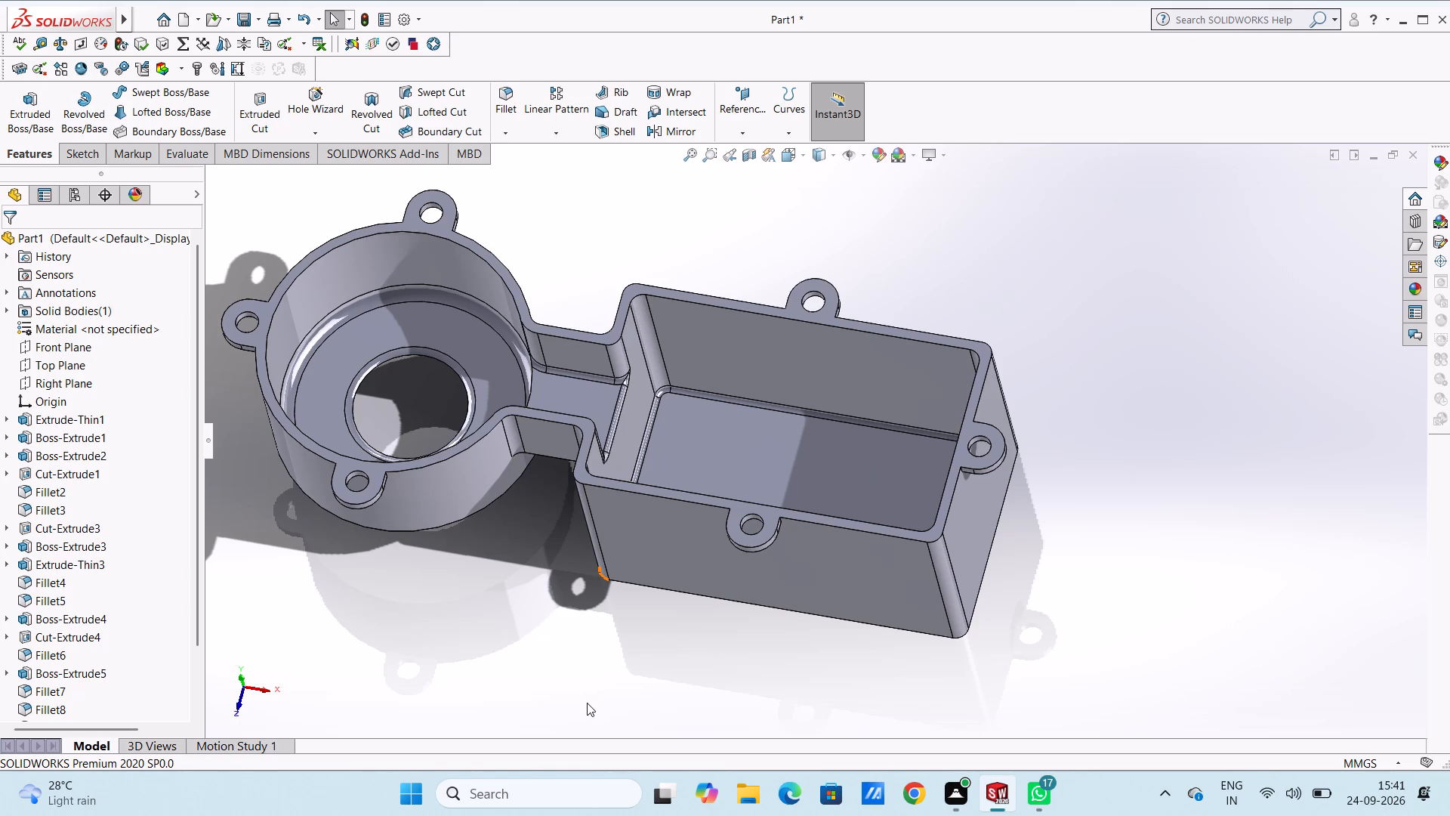
key("ctrl+5")
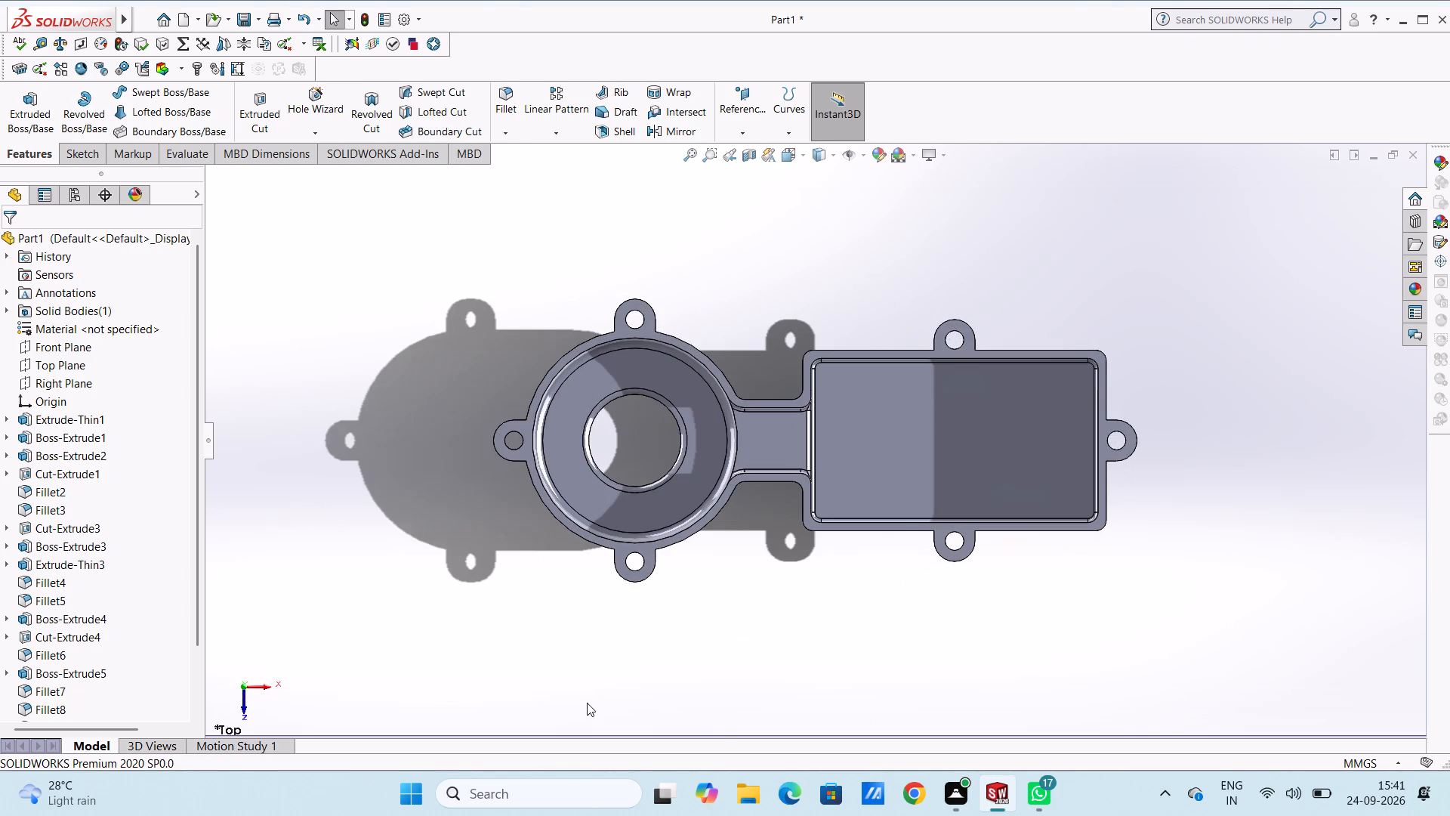
left_click(964, 457)
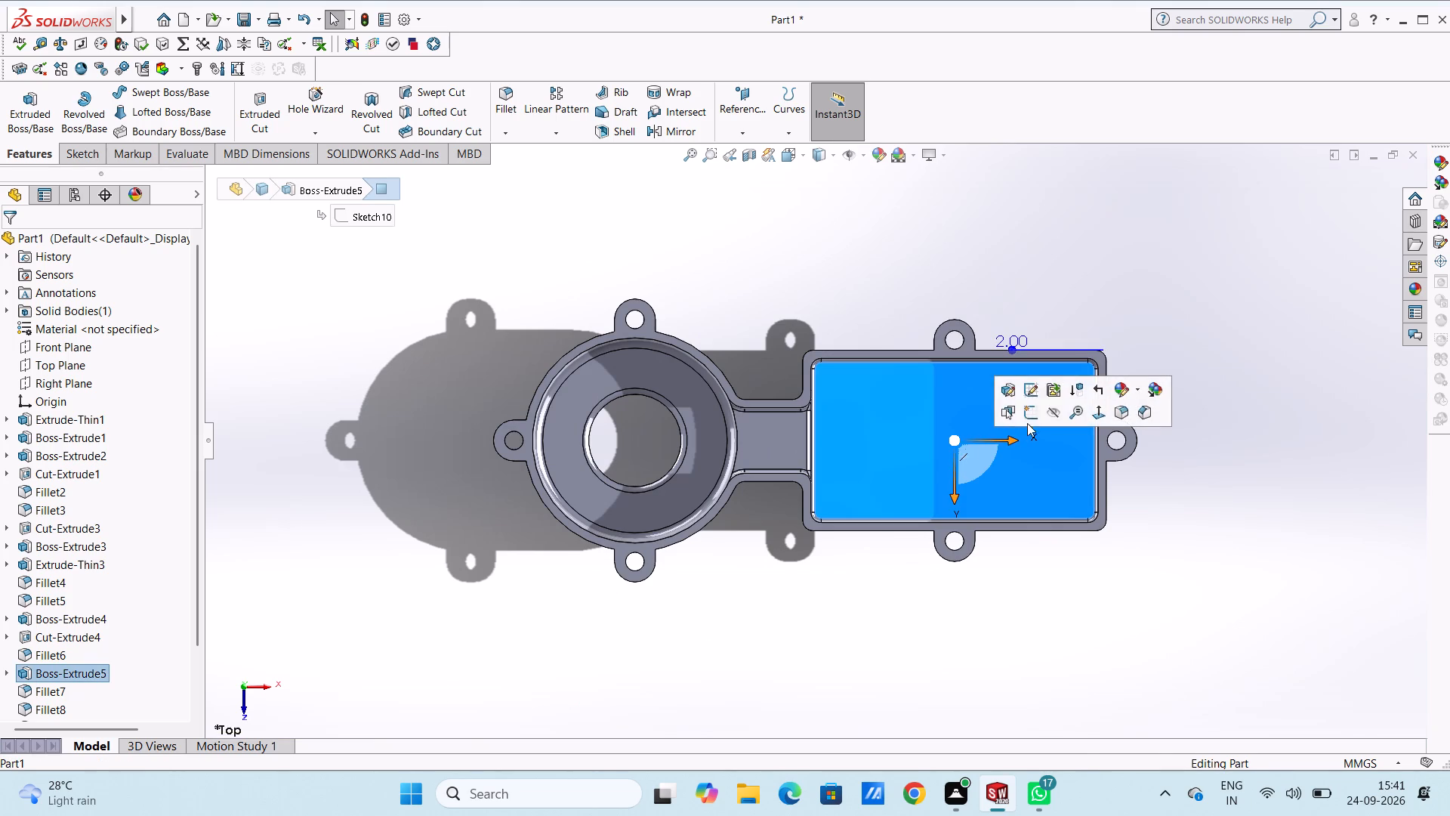
left_click(1028, 419)
left_click(842, 292)
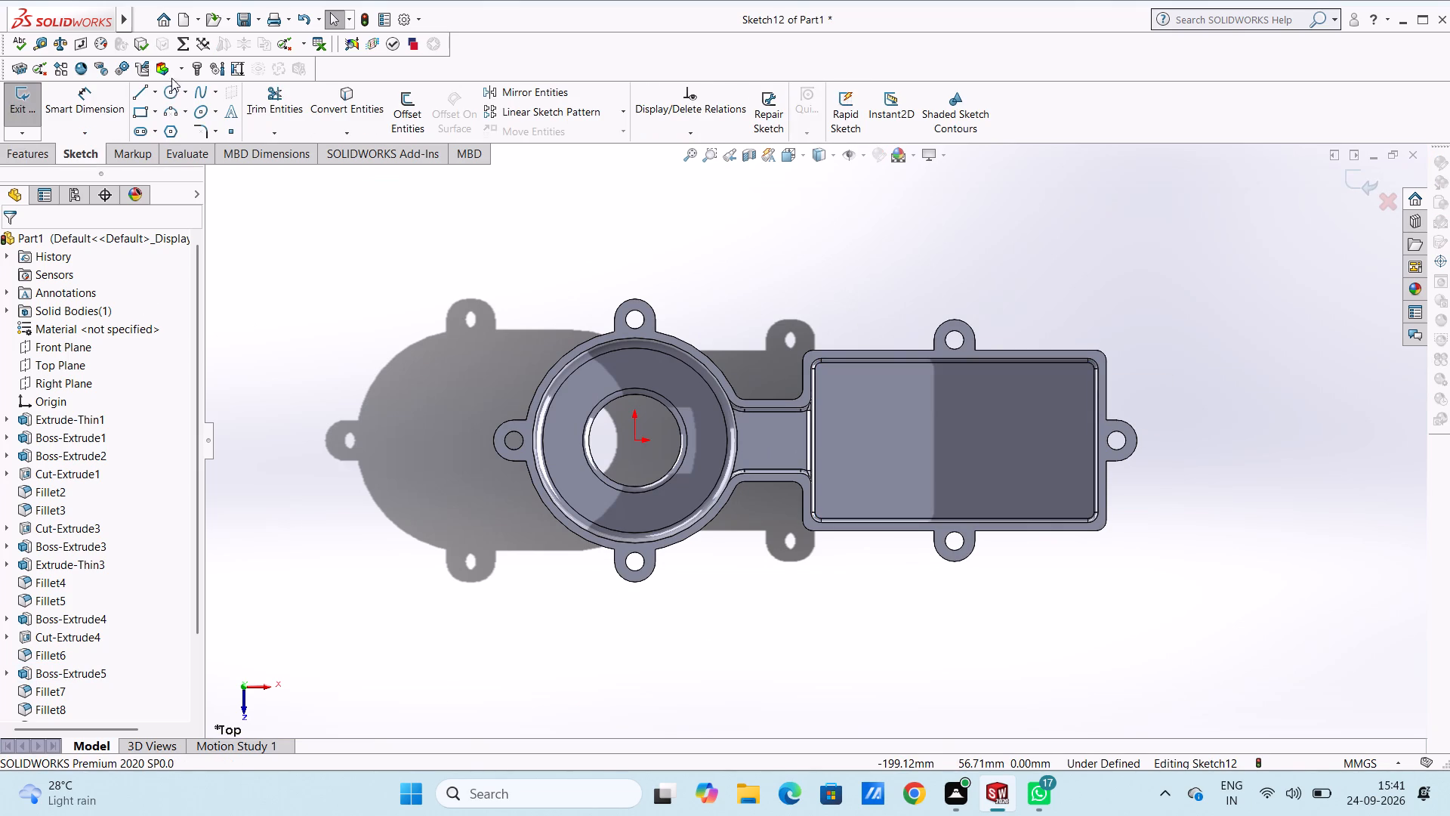
left_click(170, 87)
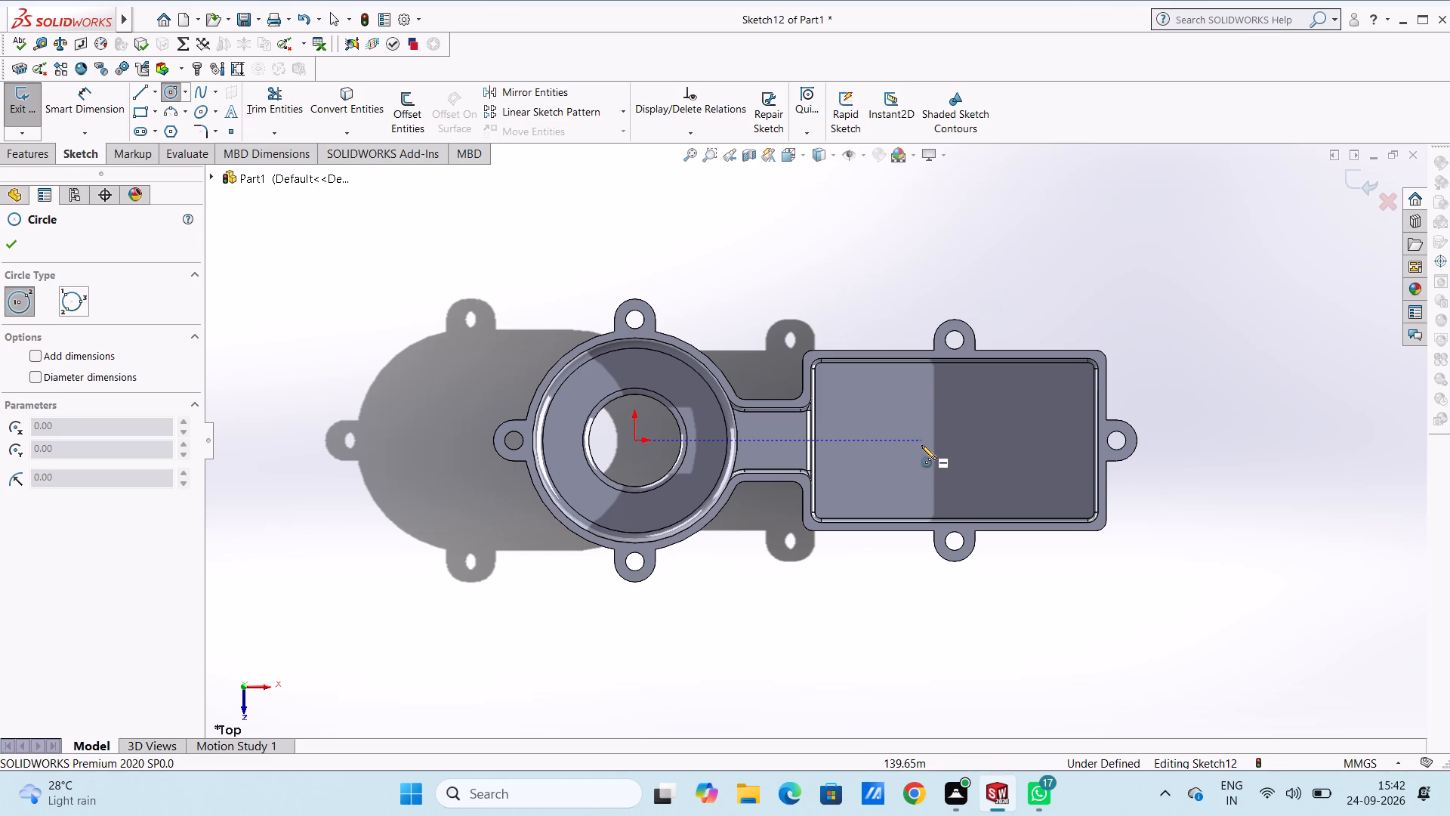
left_click(878, 438)
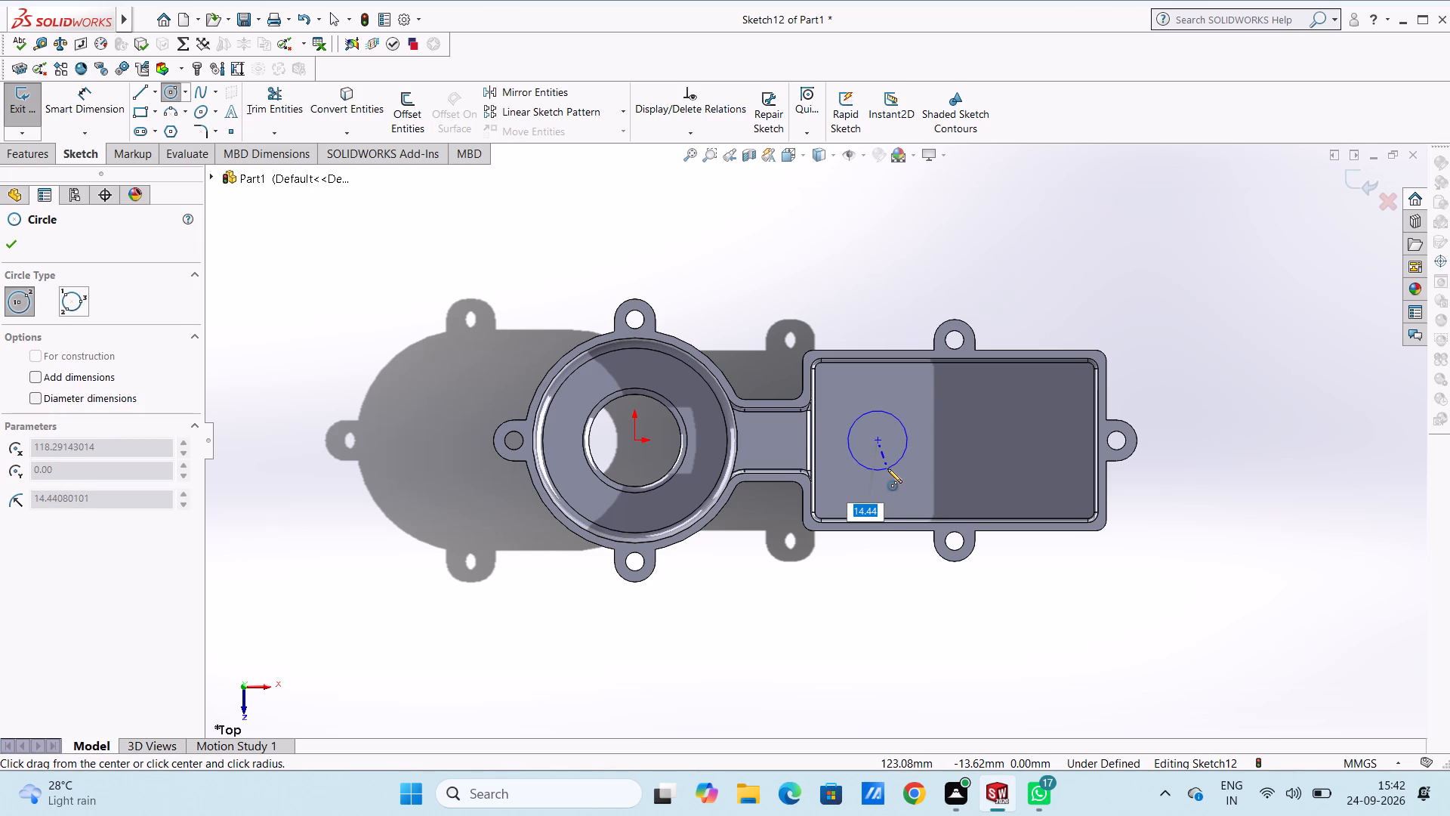
type("15")
key("Return")
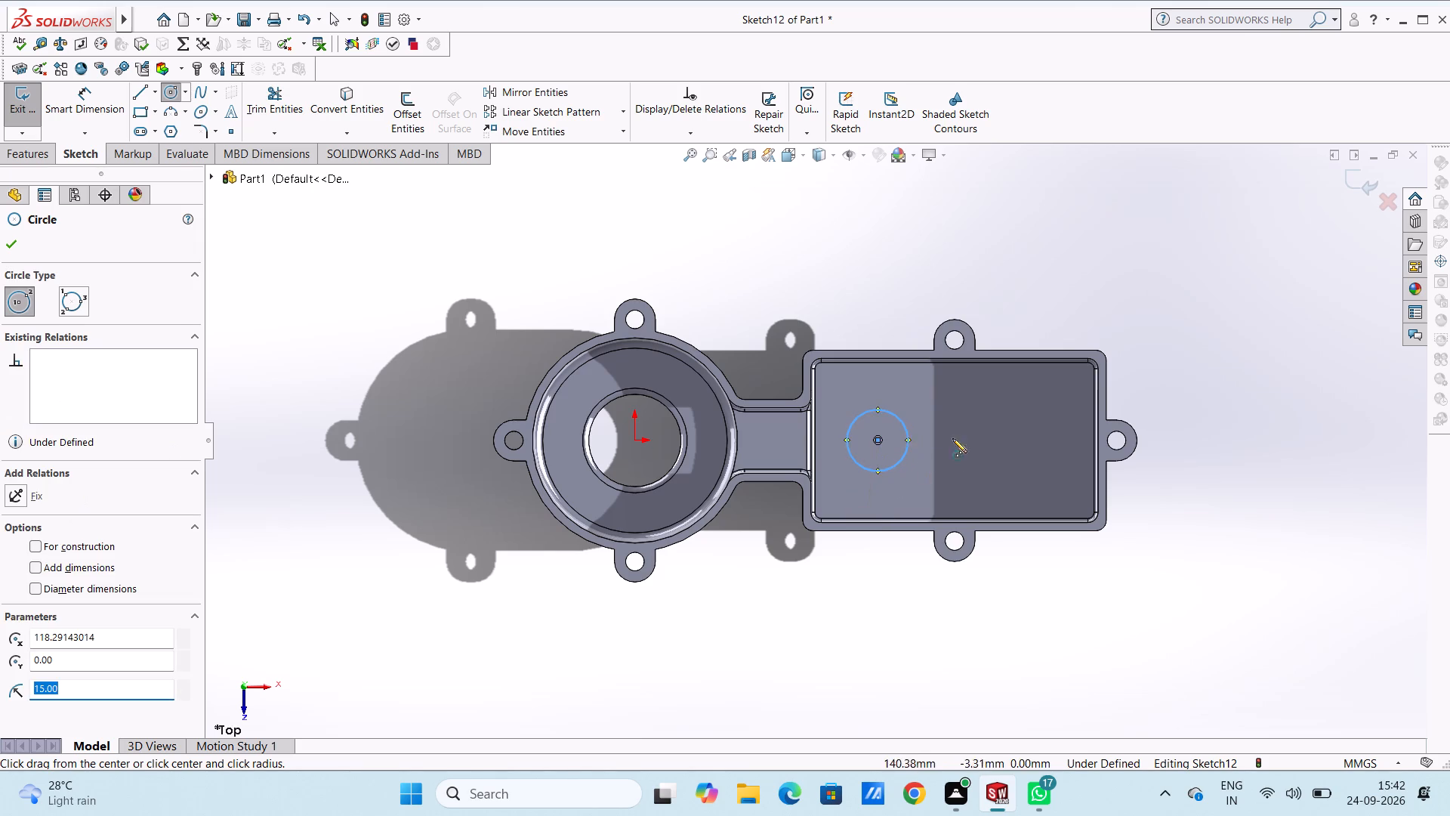
left_click(1025, 440)
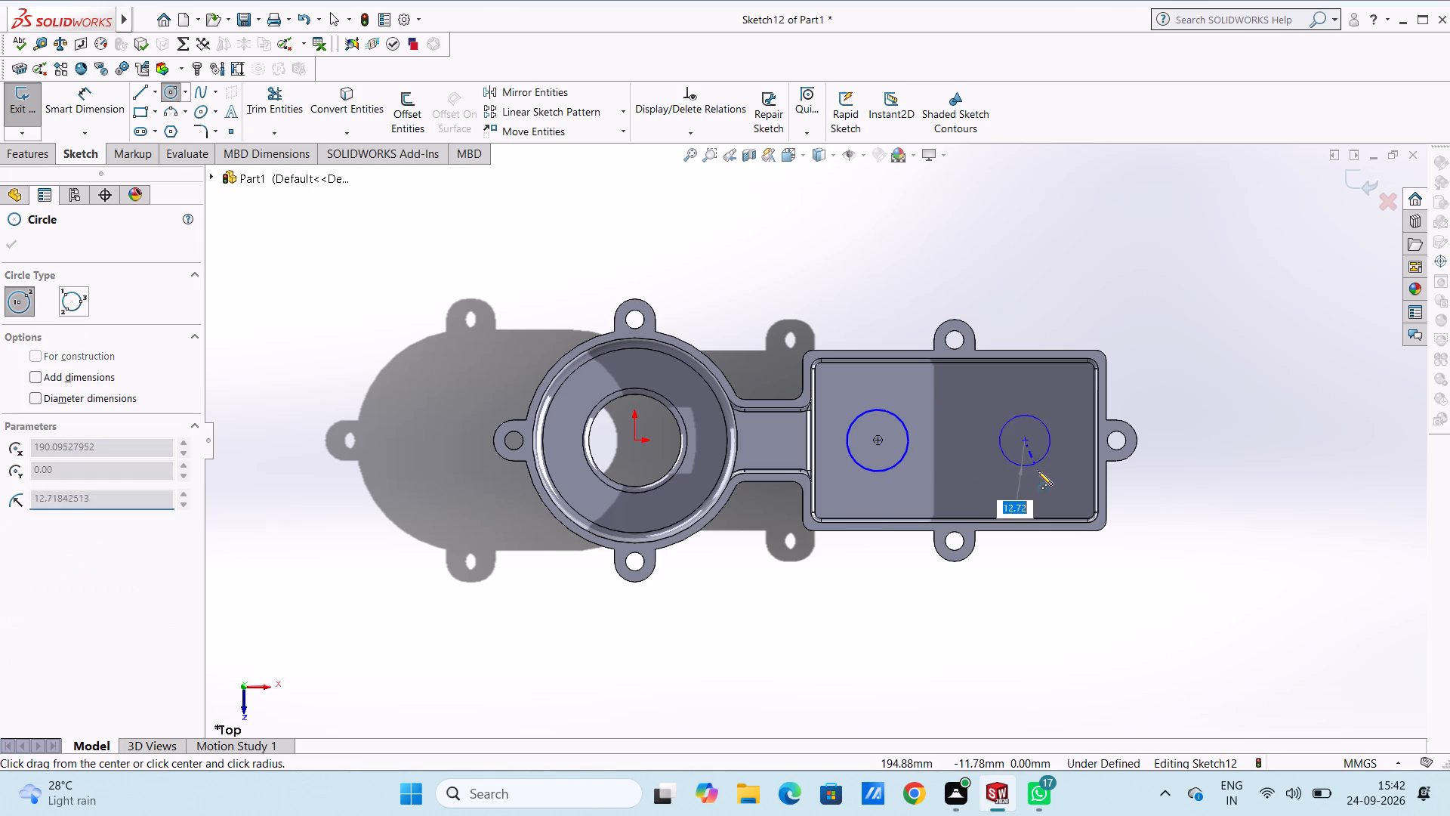
type("15")
key("Return")
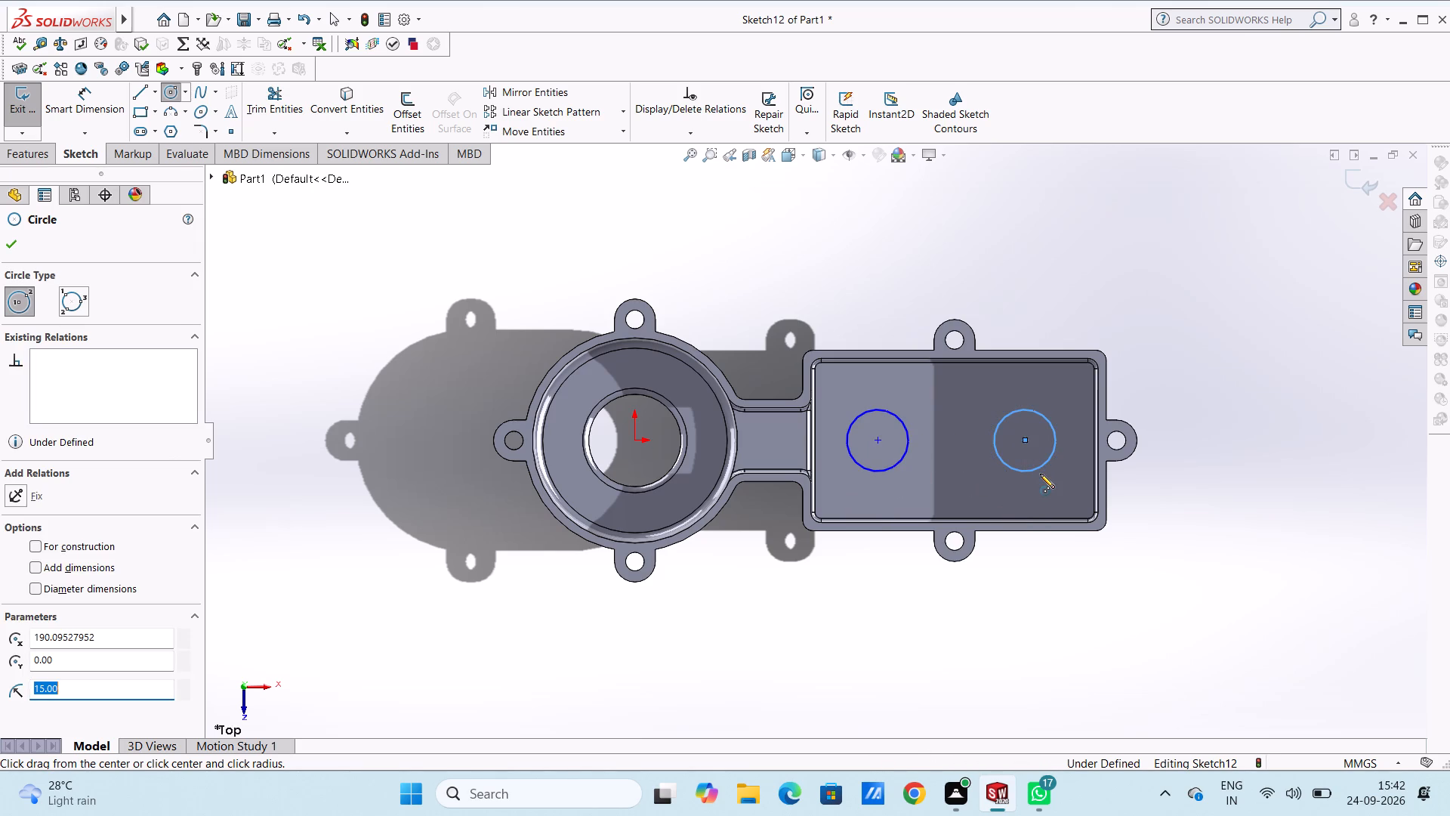
Dimension the diameters of both circles on the box floor.
left_click(76, 108)
left_click_drag(880, 410, 876, 403)
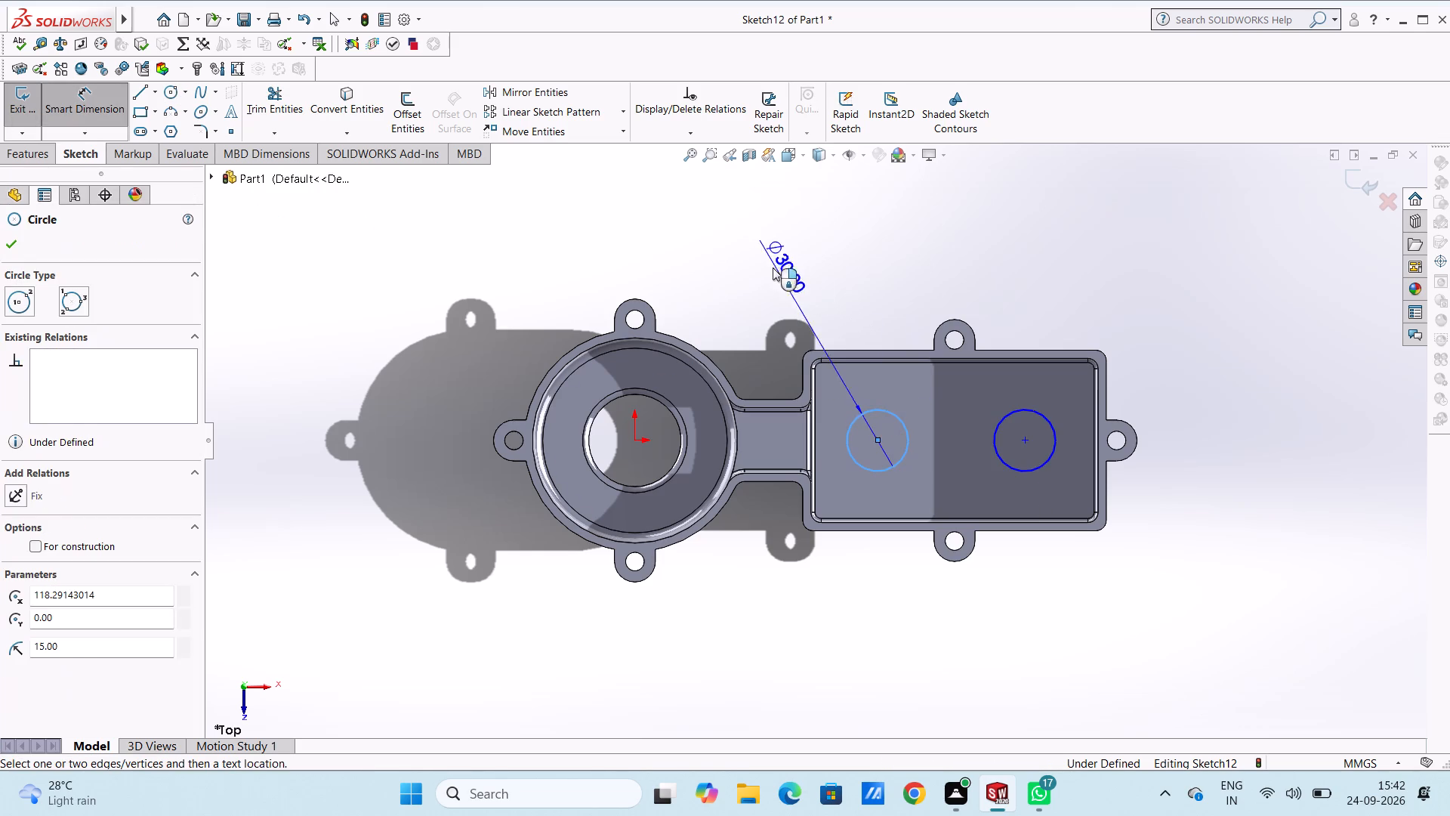
left_click(751, 260)
left_click(691, 237)
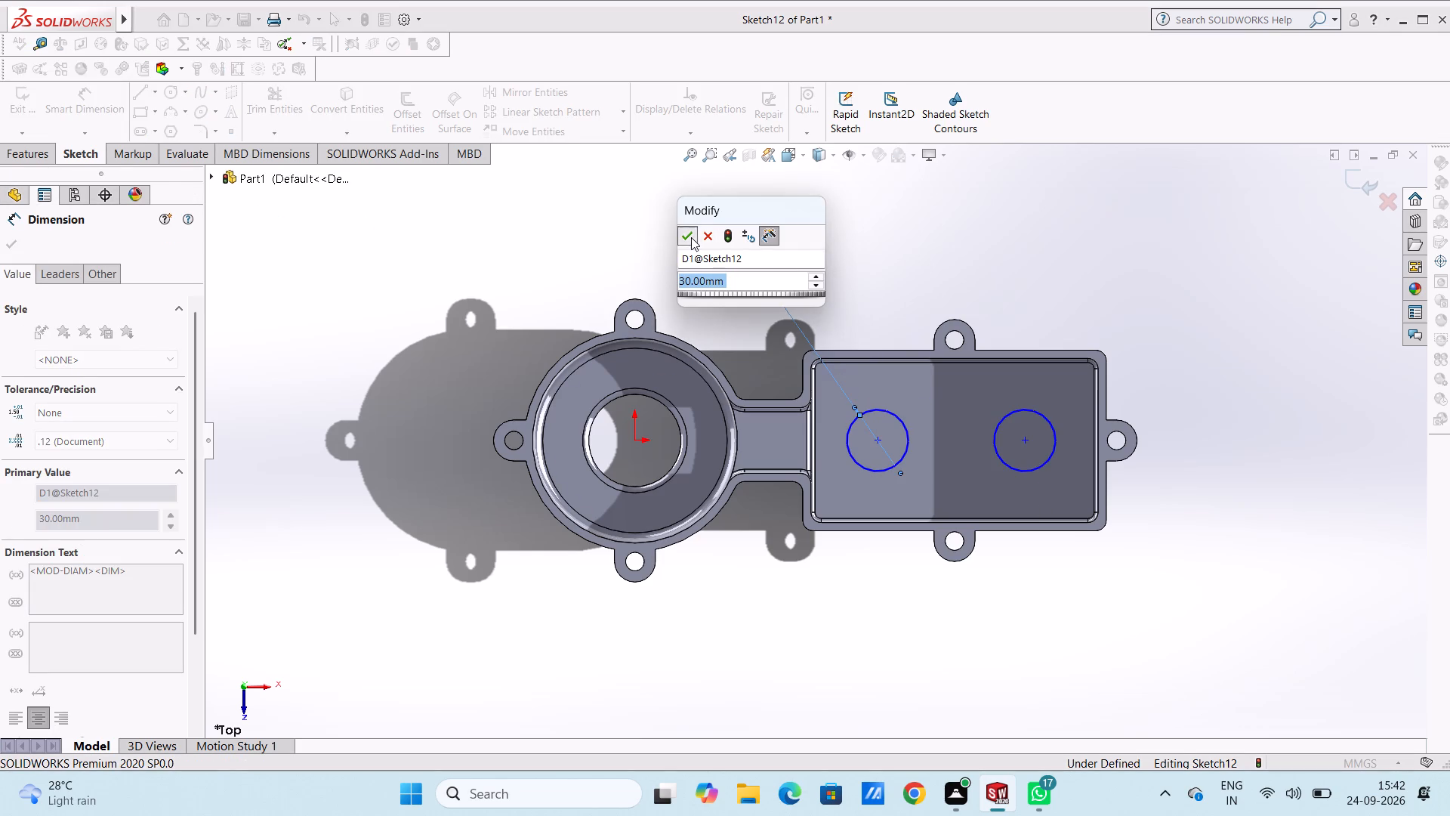
left_click(659, 228)
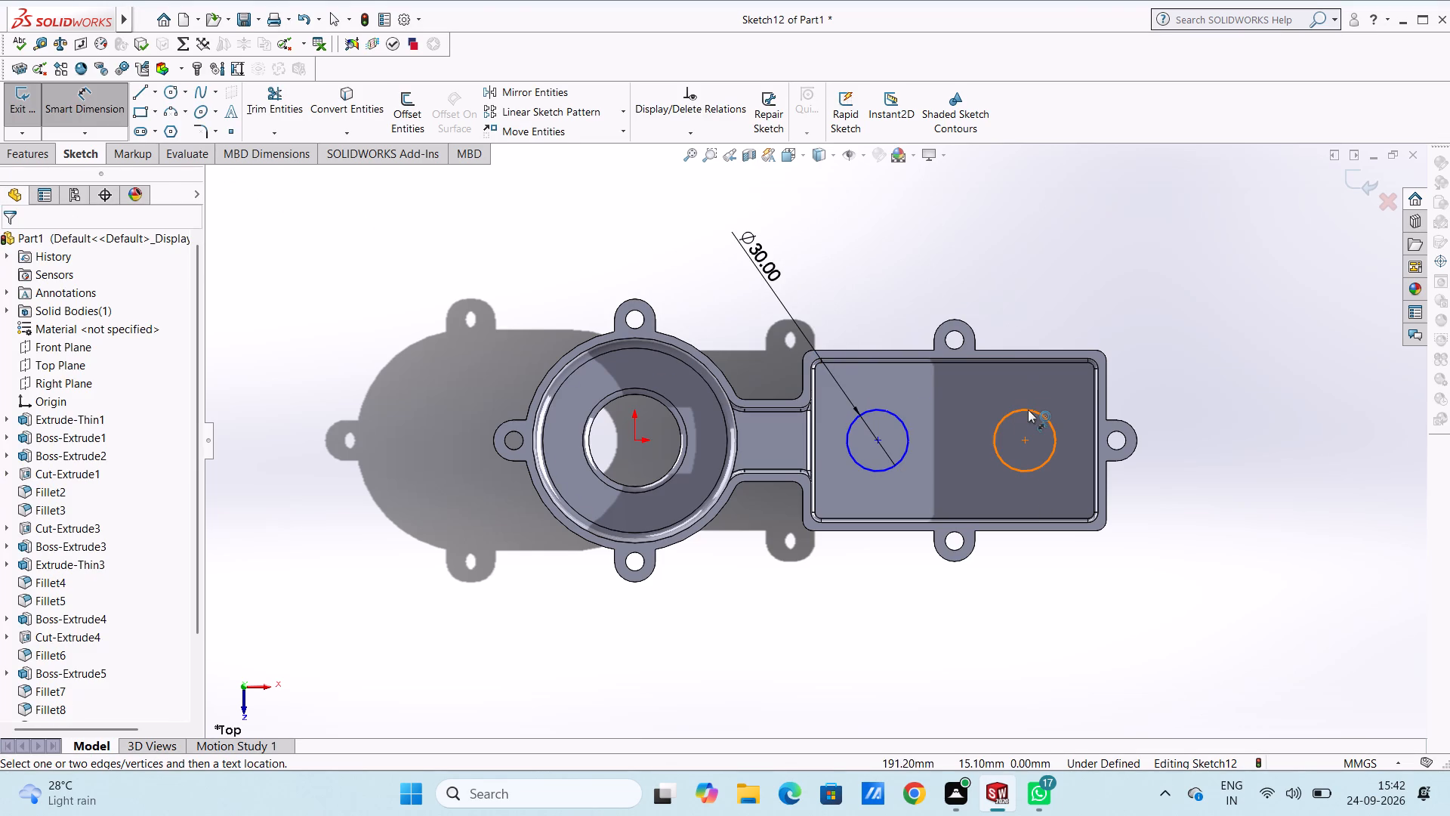
left_click(1028, 410)
left_click(1164, 245)
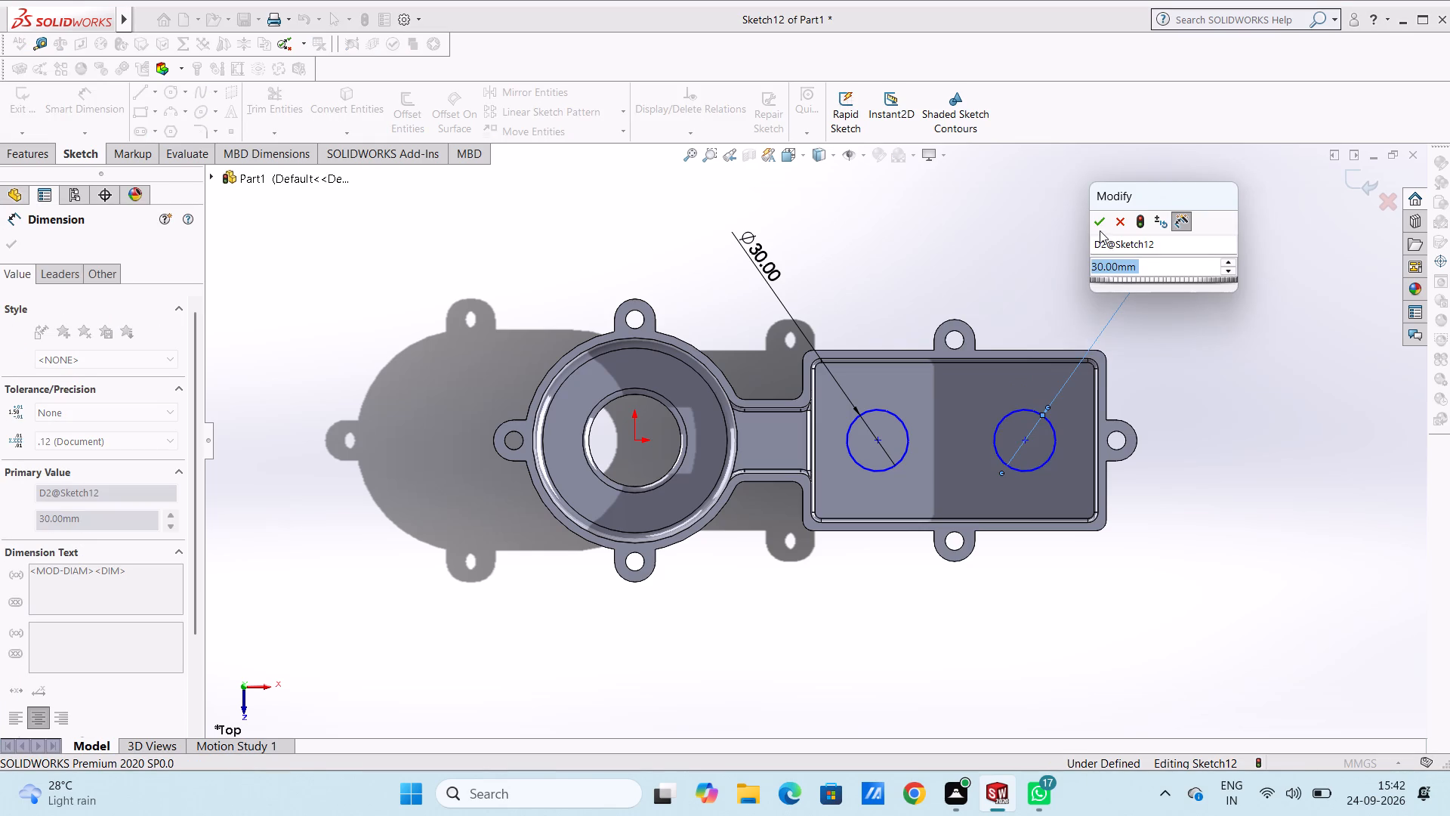
left_click(1099, 229)
left_click(1092, 230)
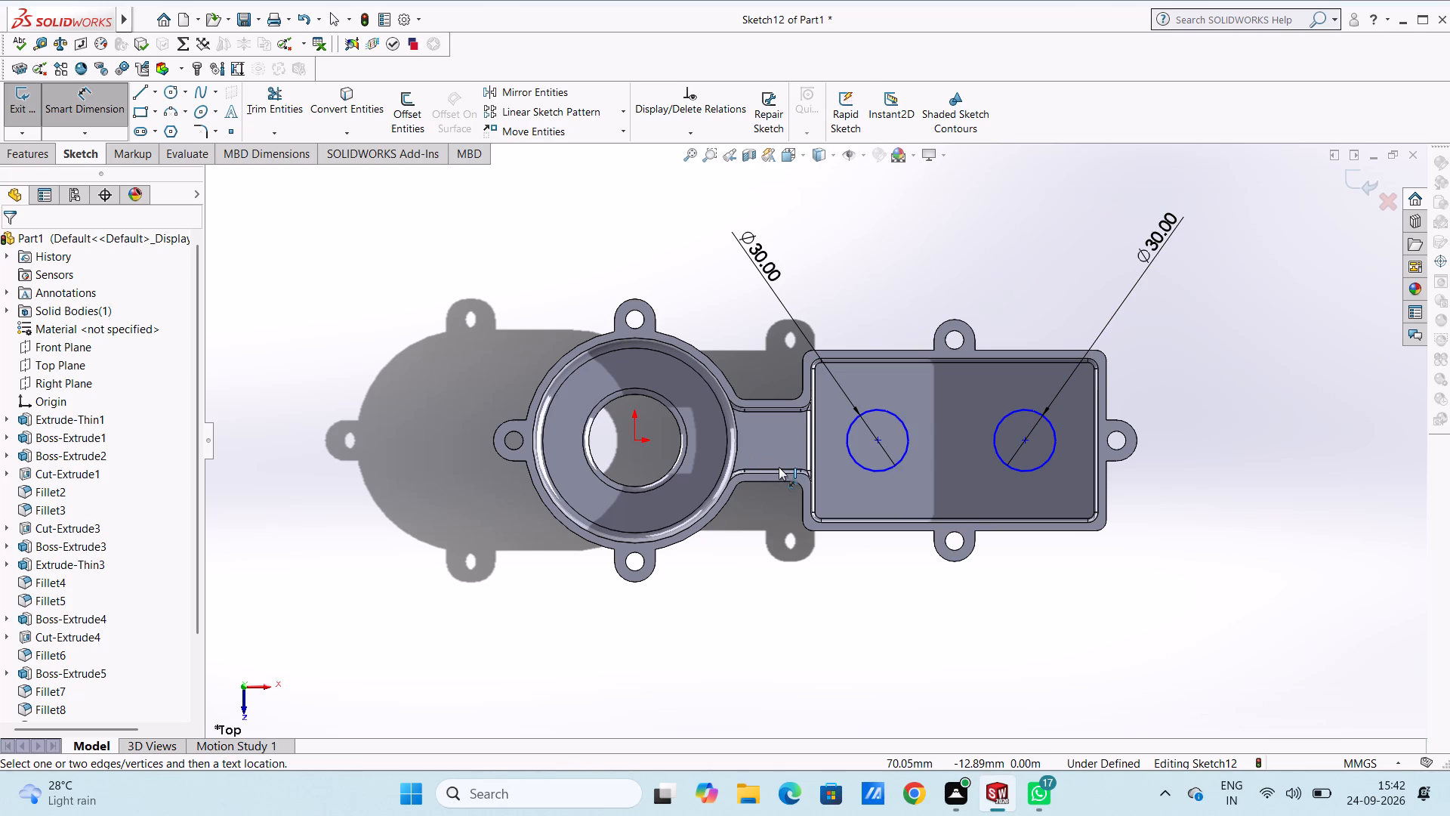
Set the distance from the origin to the centre of the circle nearer the channel to 125 mm.
left_click(634, 438)
left_click(876, 439)
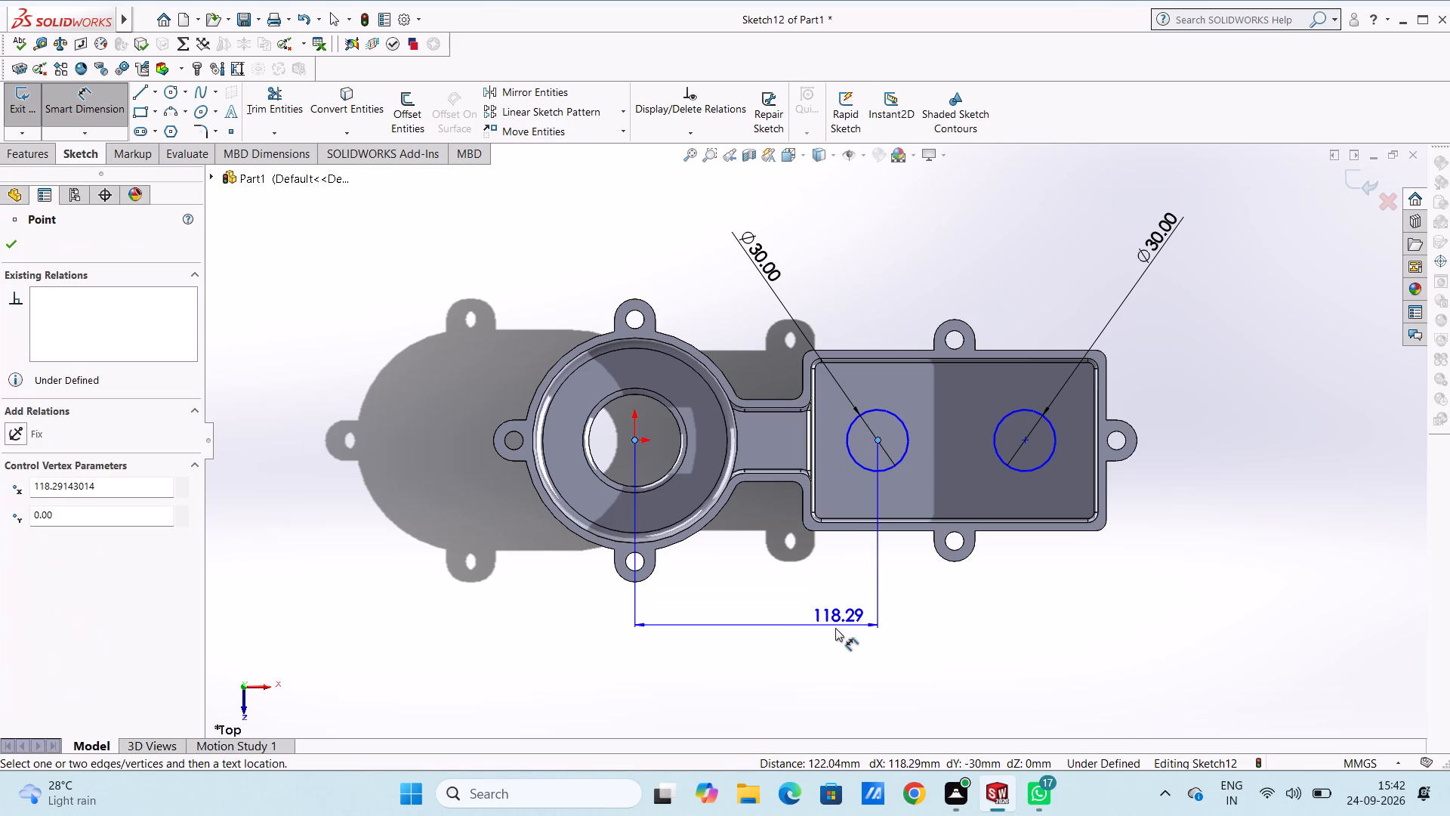
left_click(794, 638)
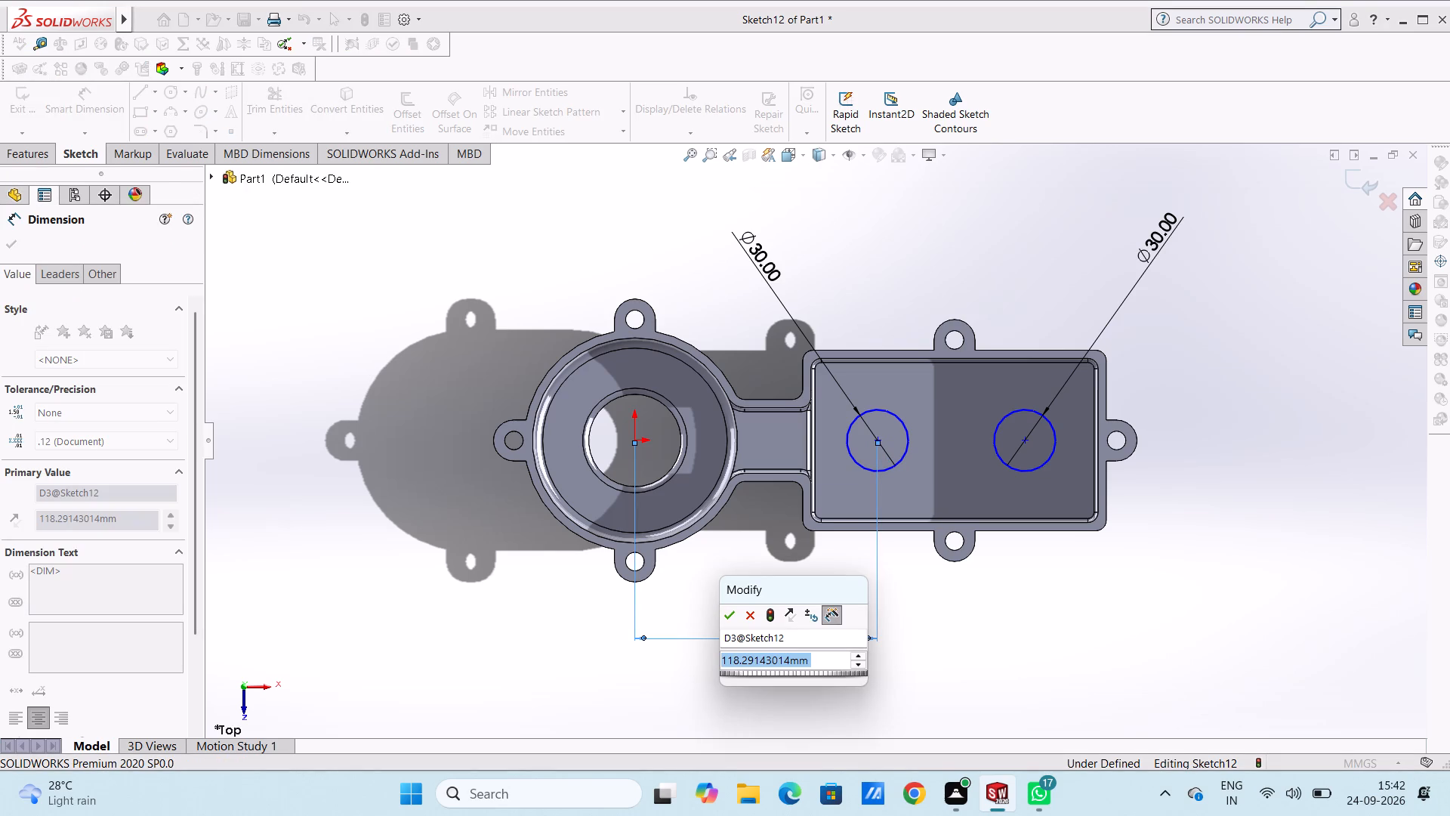
type("125")
key("Return")
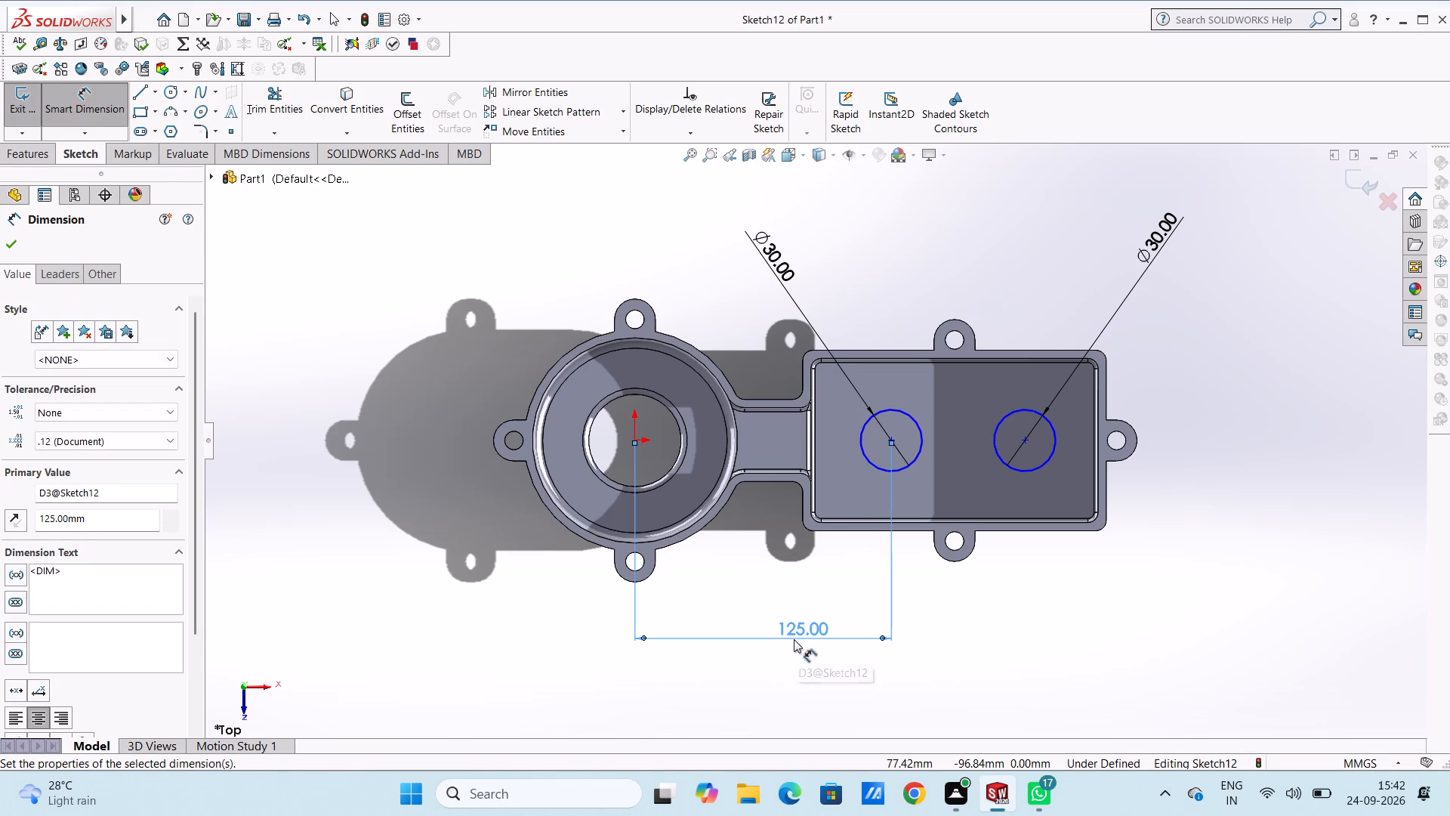
left_click(859, 280)
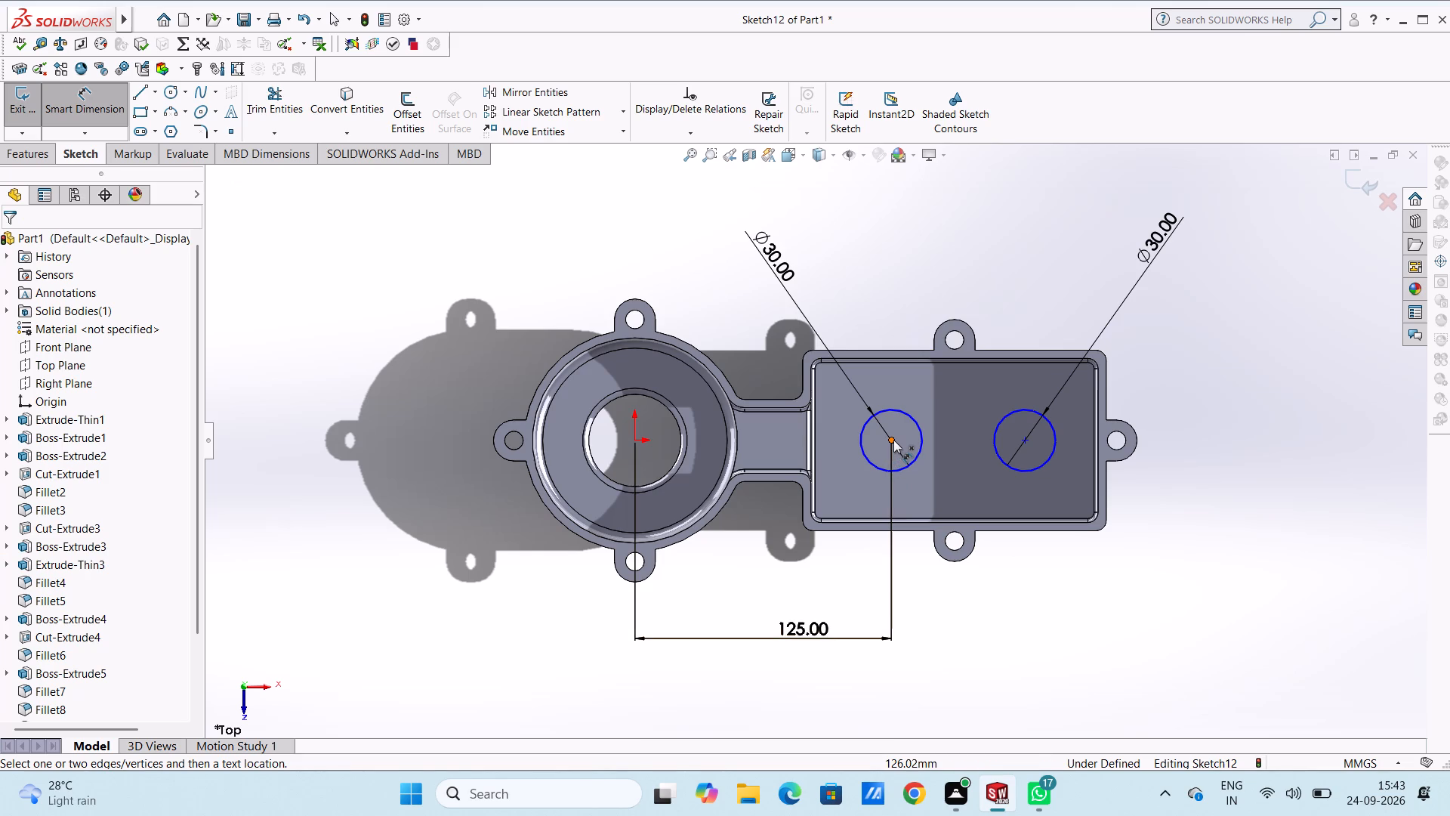
Set the distance between the centres of the two floor circles to 70 mm.
left_click(893, 440)
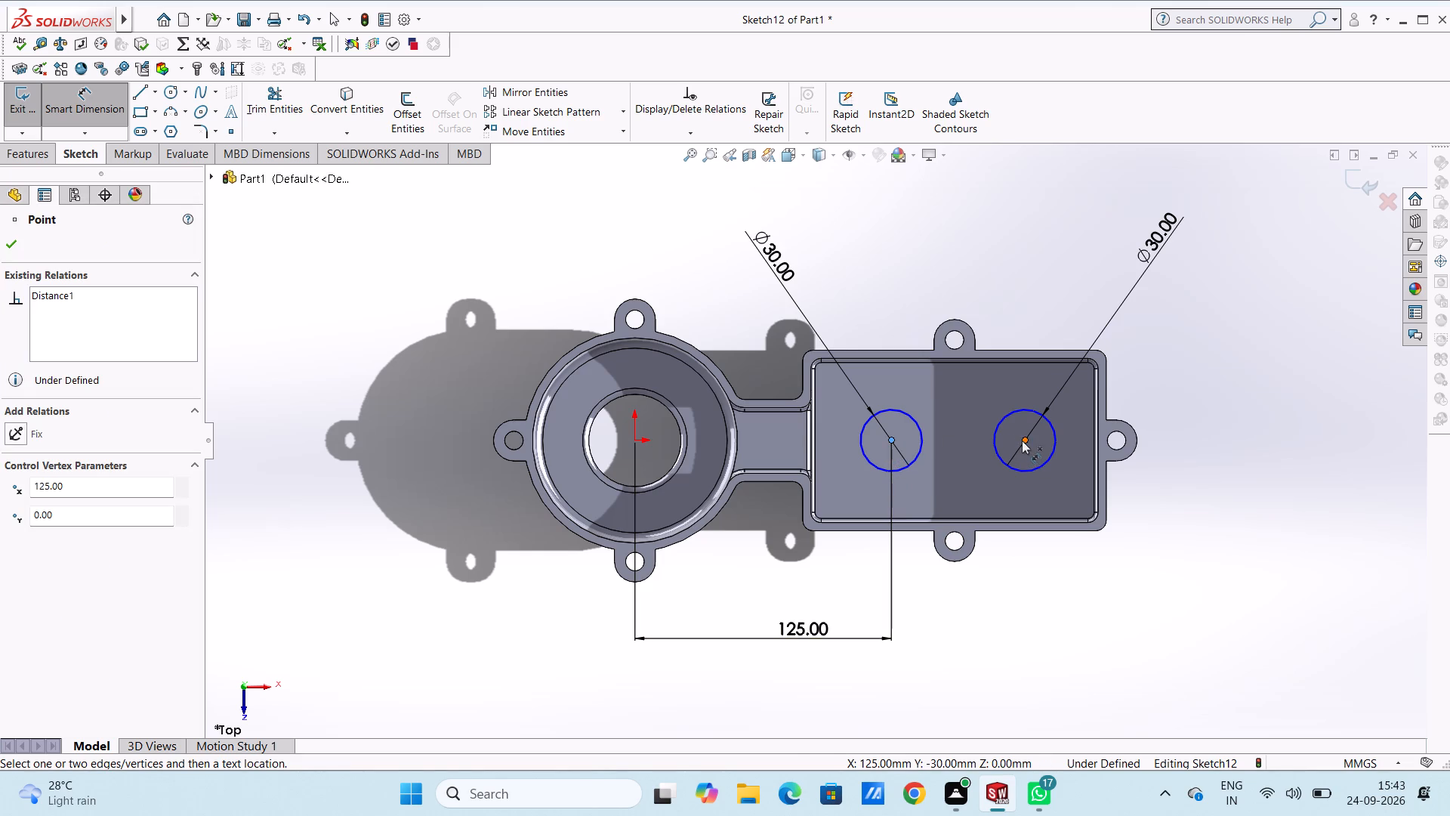
left_click(1022, 440)
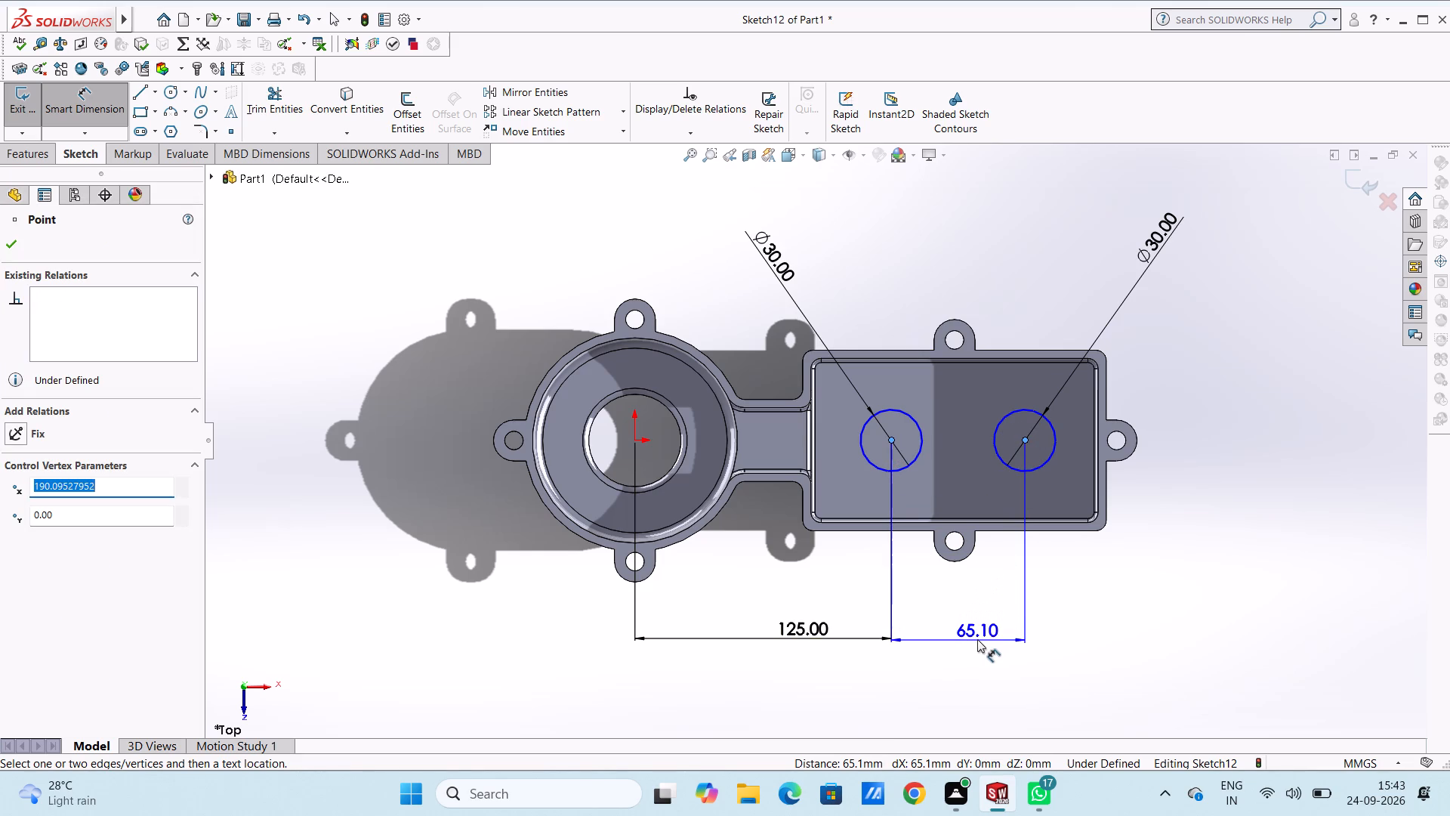
left_click(977, 637)
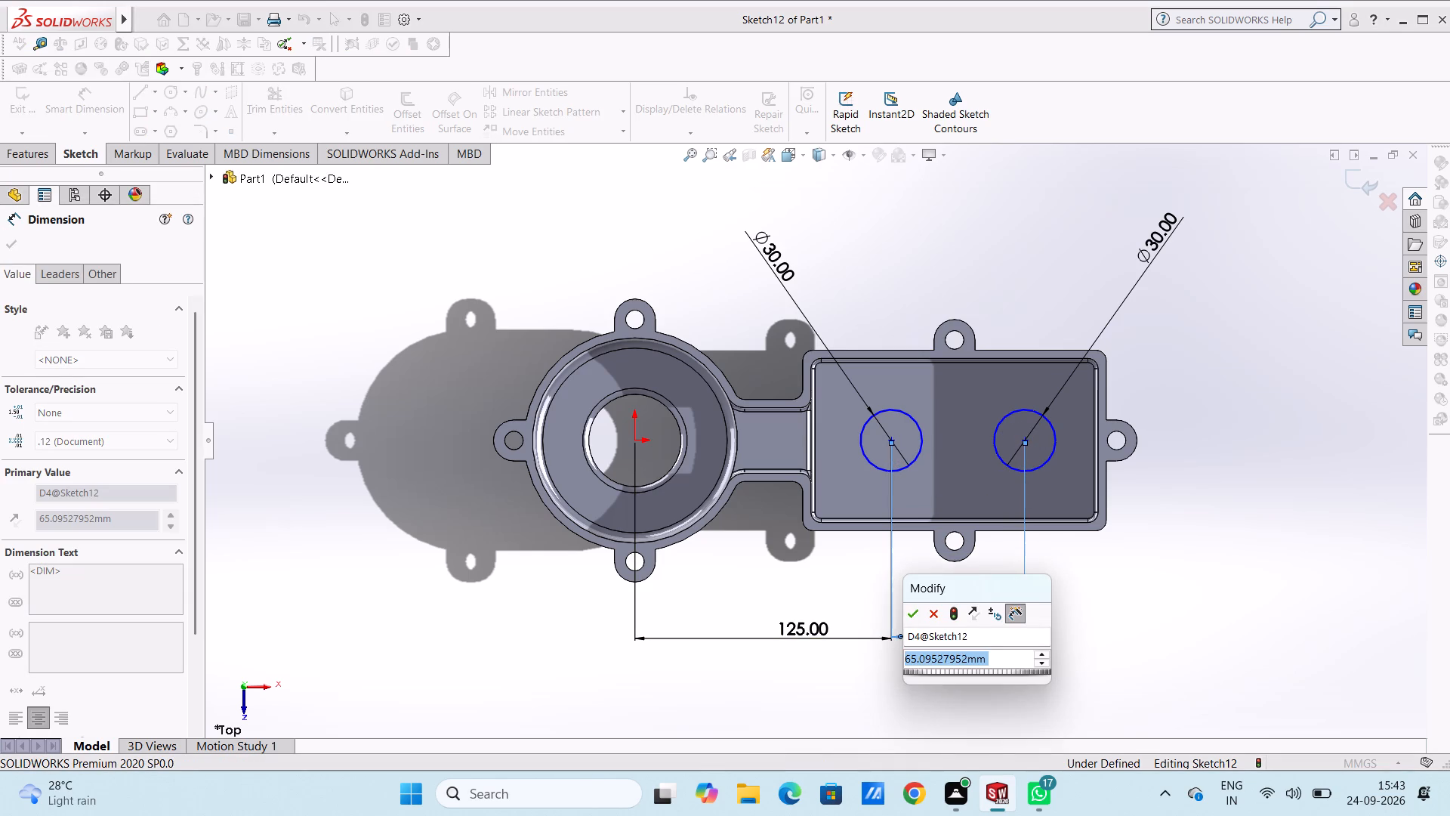
type("70")
key("Return")
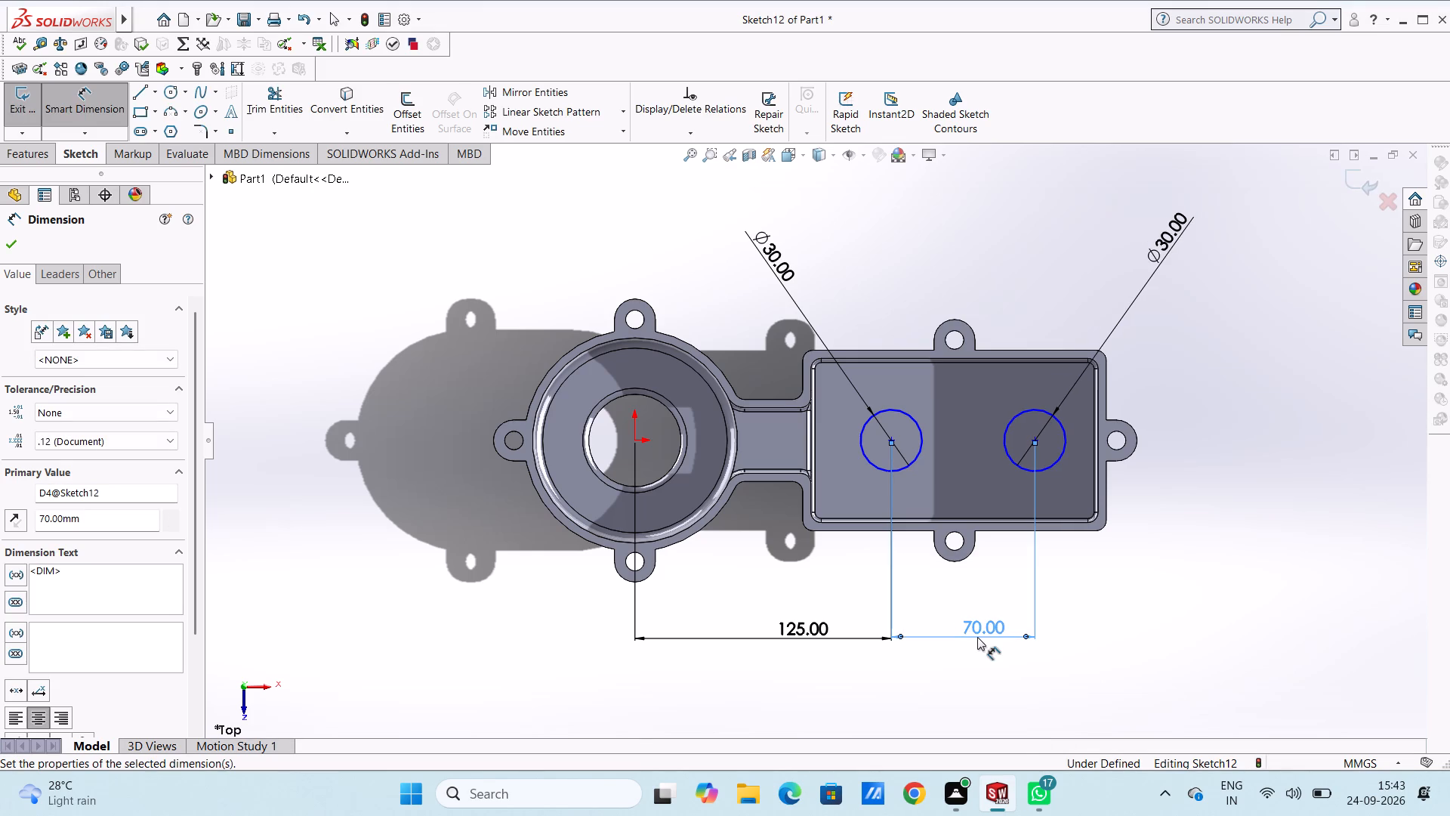
left_click(976, 246)
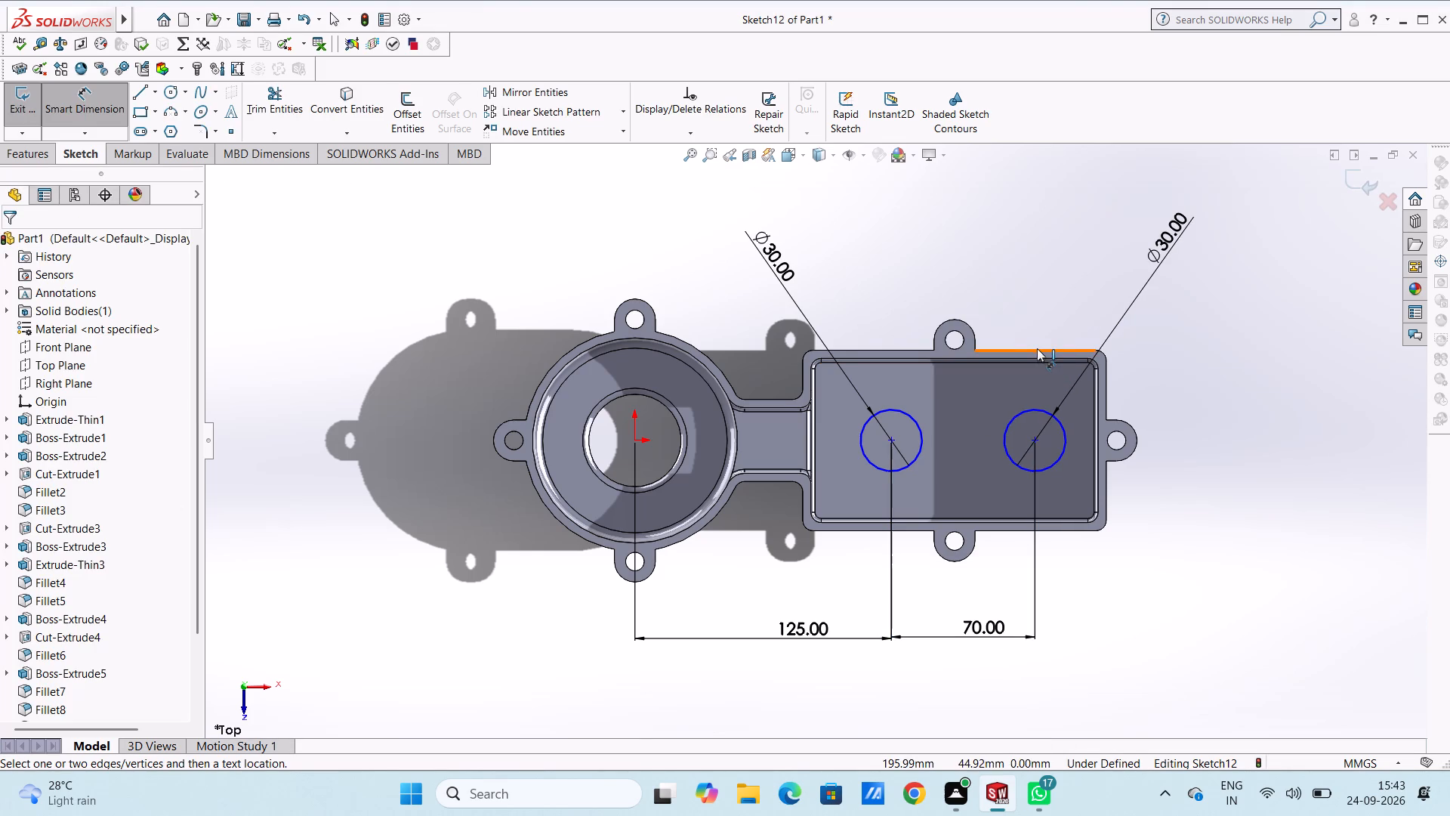
Dimension the centre of the circle farther from the channel to the box's outer back edge and outer end edge.
left_click(1037, 348)
left_click(1032, 441)
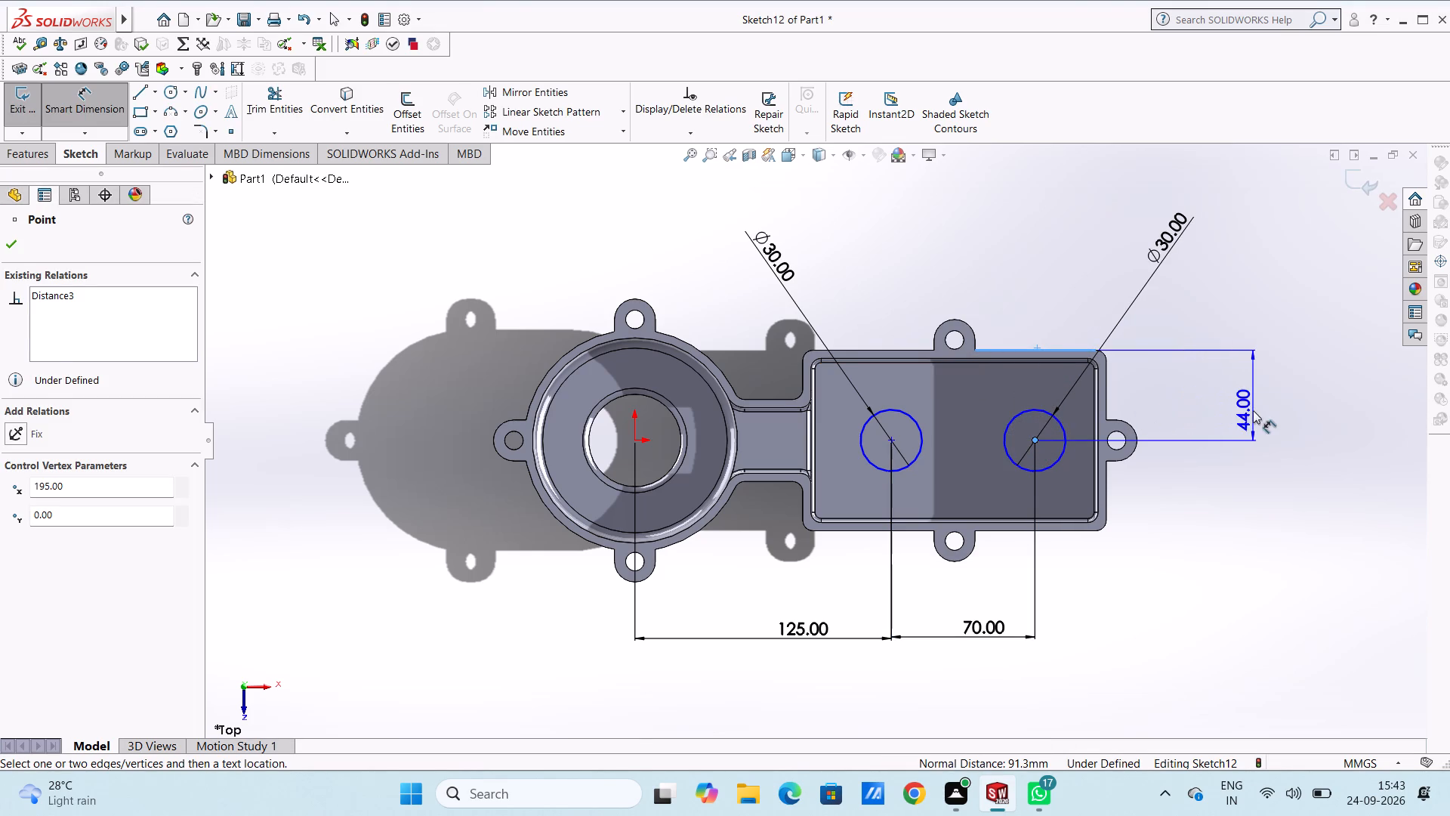
left_click(1255, 410)
left_click(1191, 388)
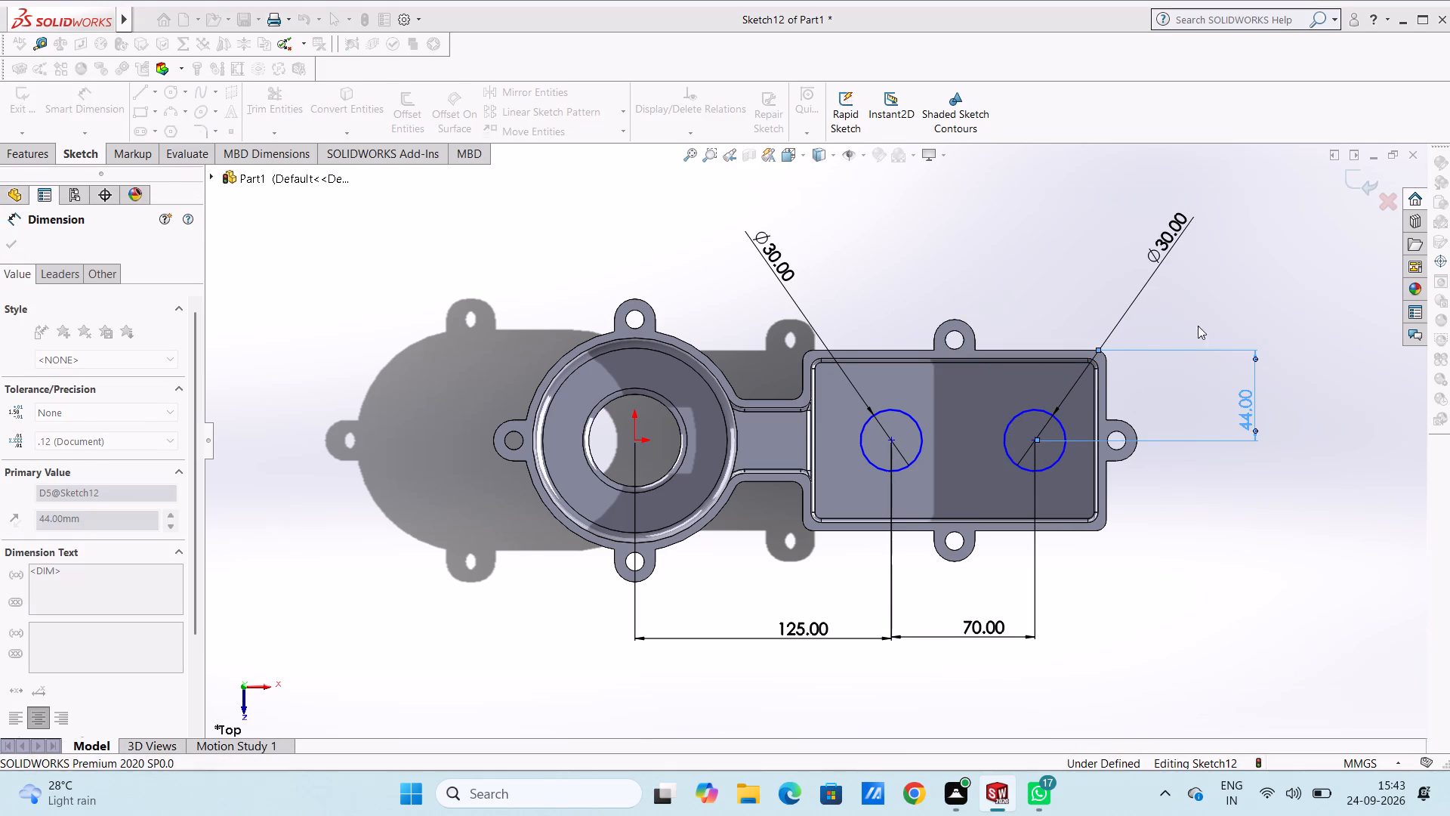
left_click(1199, 305)
left_click(1035, 441)
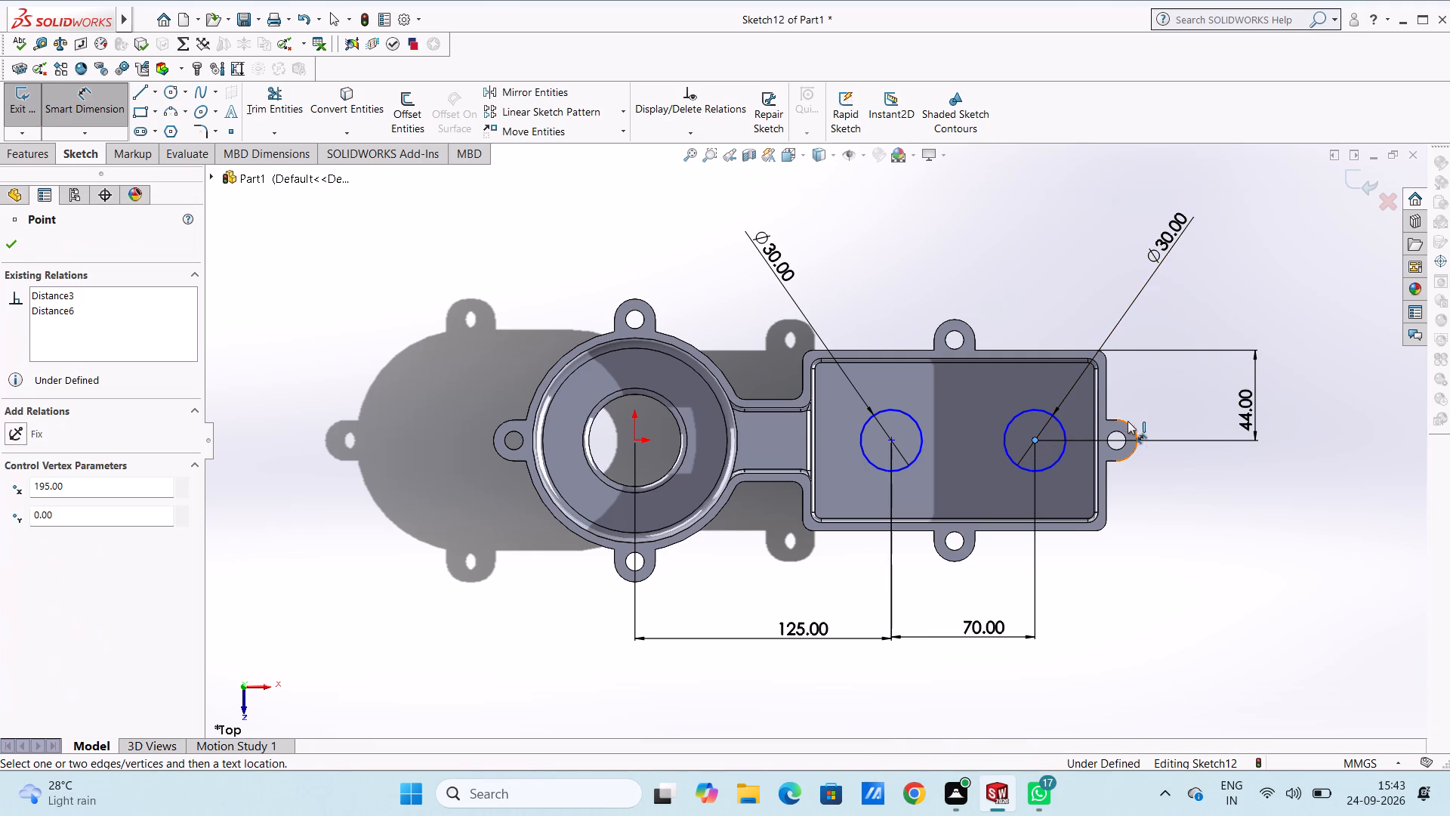
left_click(1106, 416)
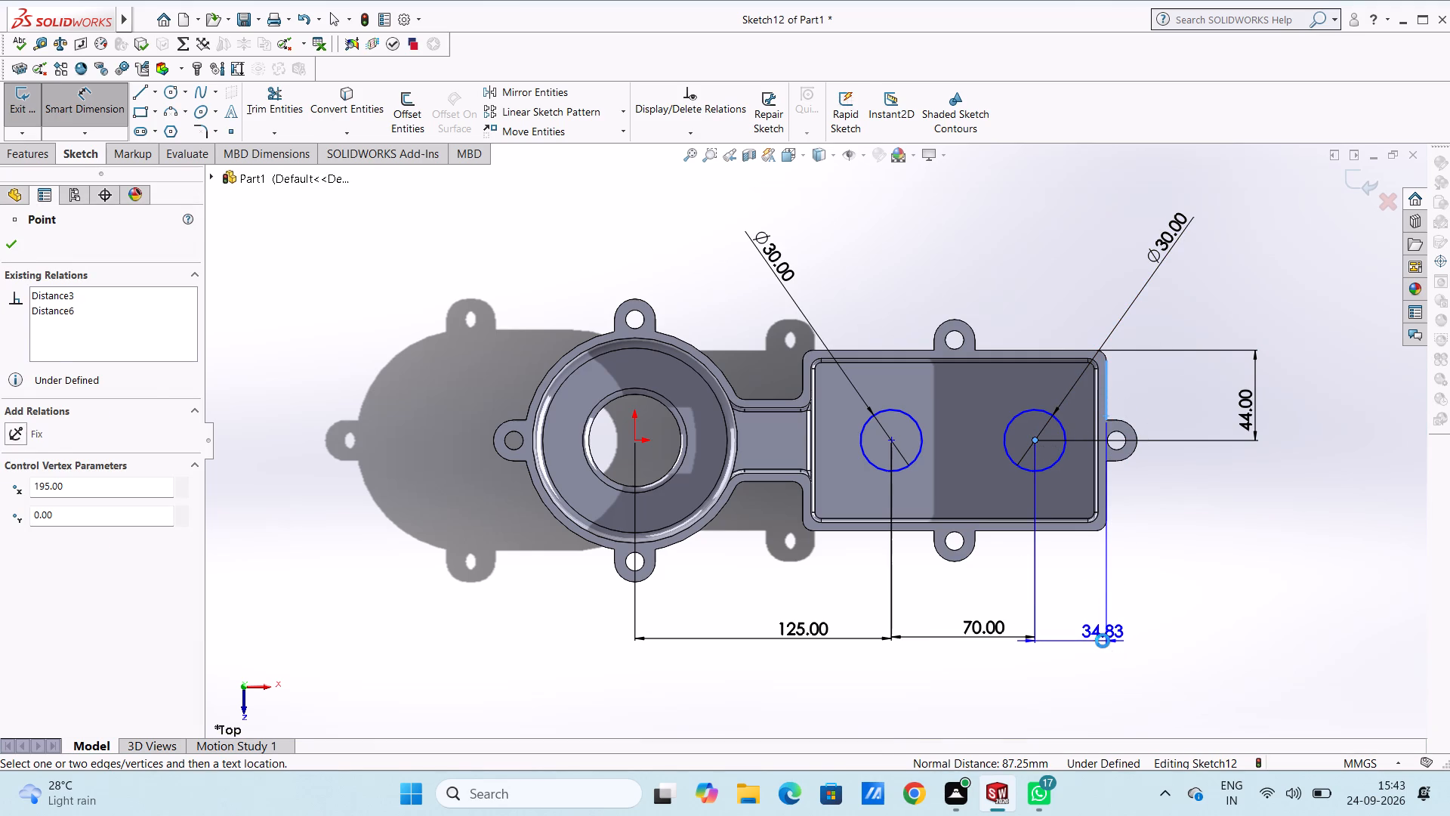
left_click(1103, 641)
left_click(1040, 613)
left_click(1079, 561)
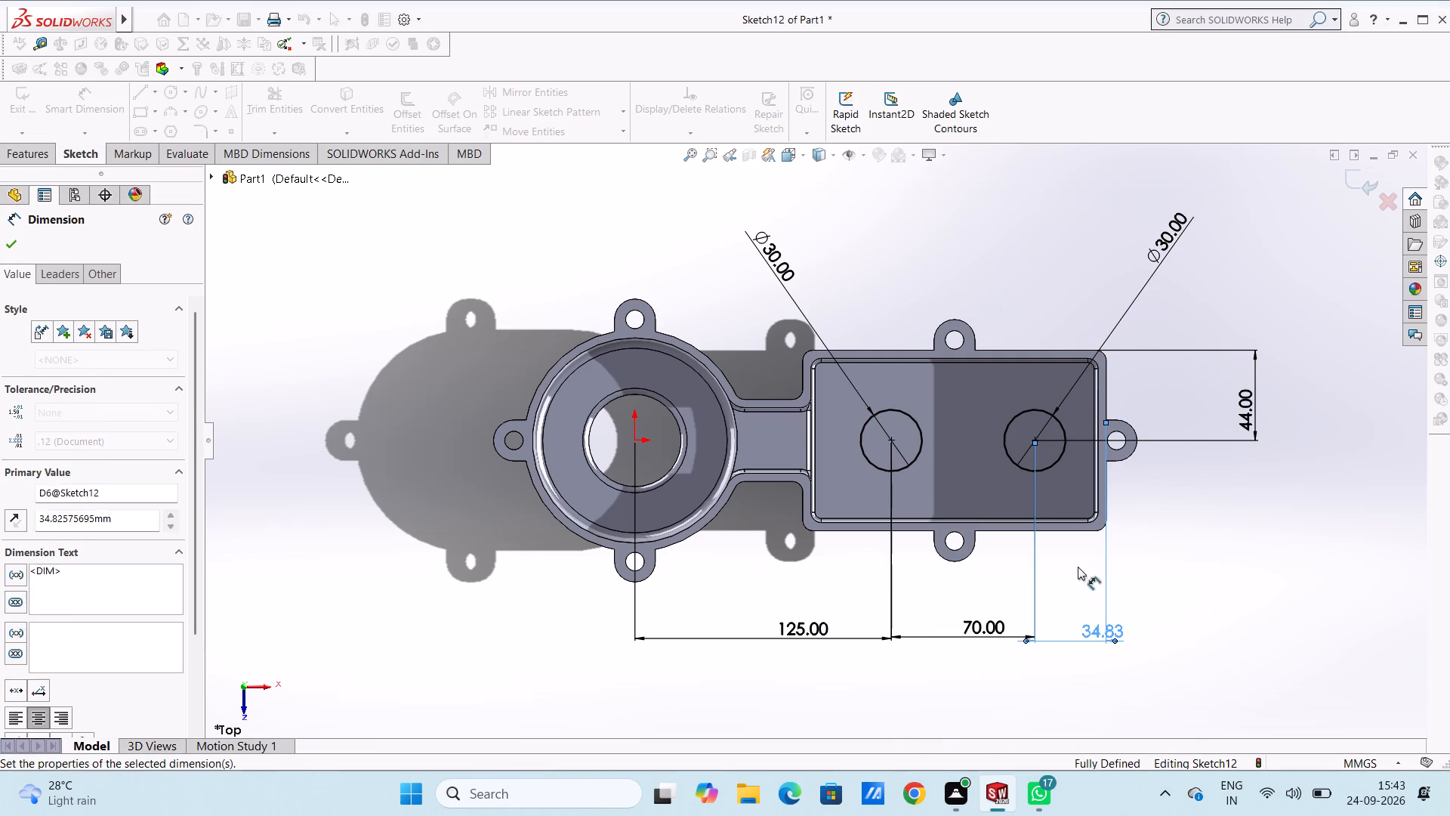
Extrude the two circles on the box floor 80 mm as thin-walled tubes, with a 4 mm wall thickness directed inward.
middle_click_drag(1208, 572, 1192, 566)
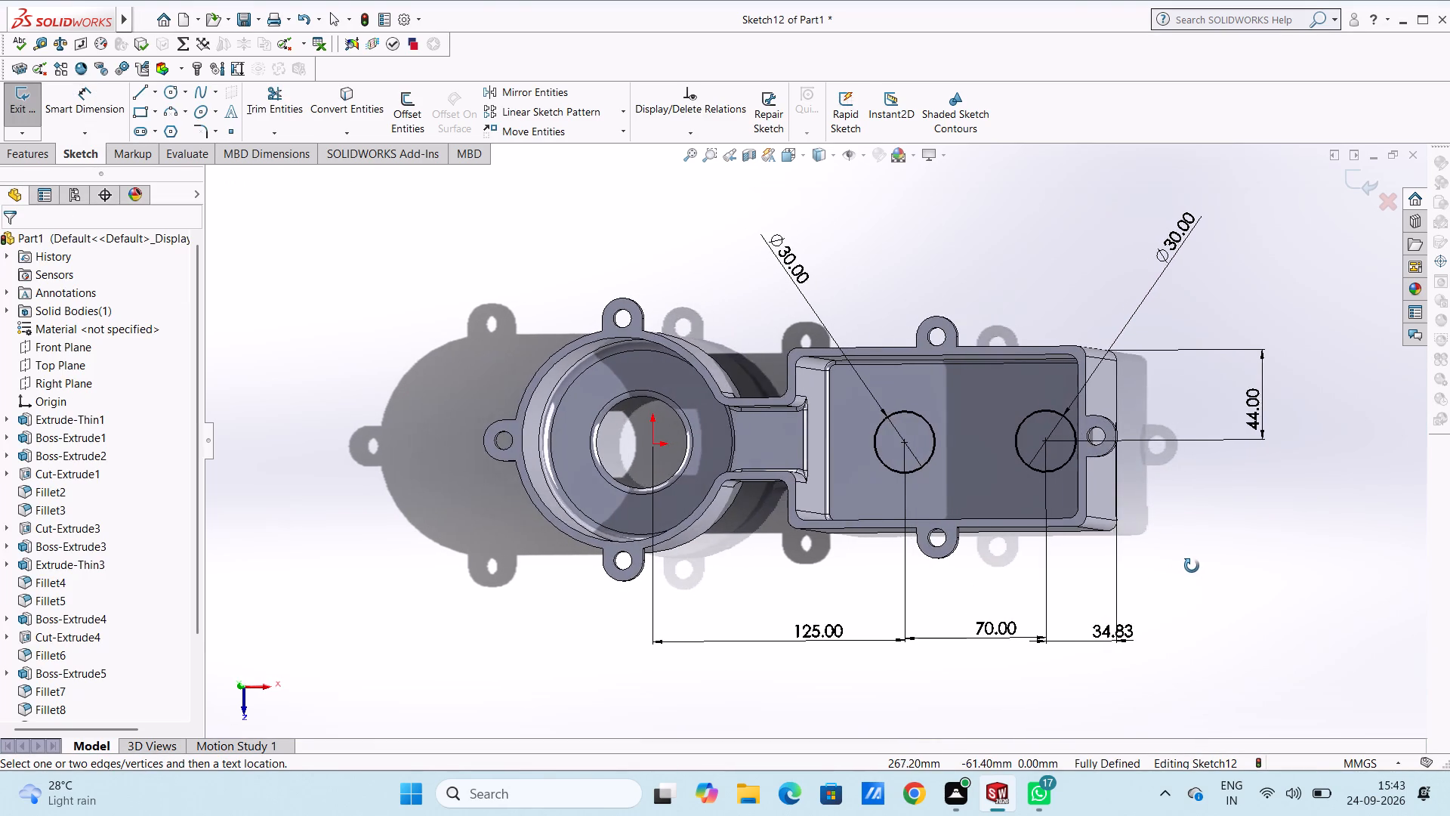
middle_click_drag(1192, 566, 1189, 576)
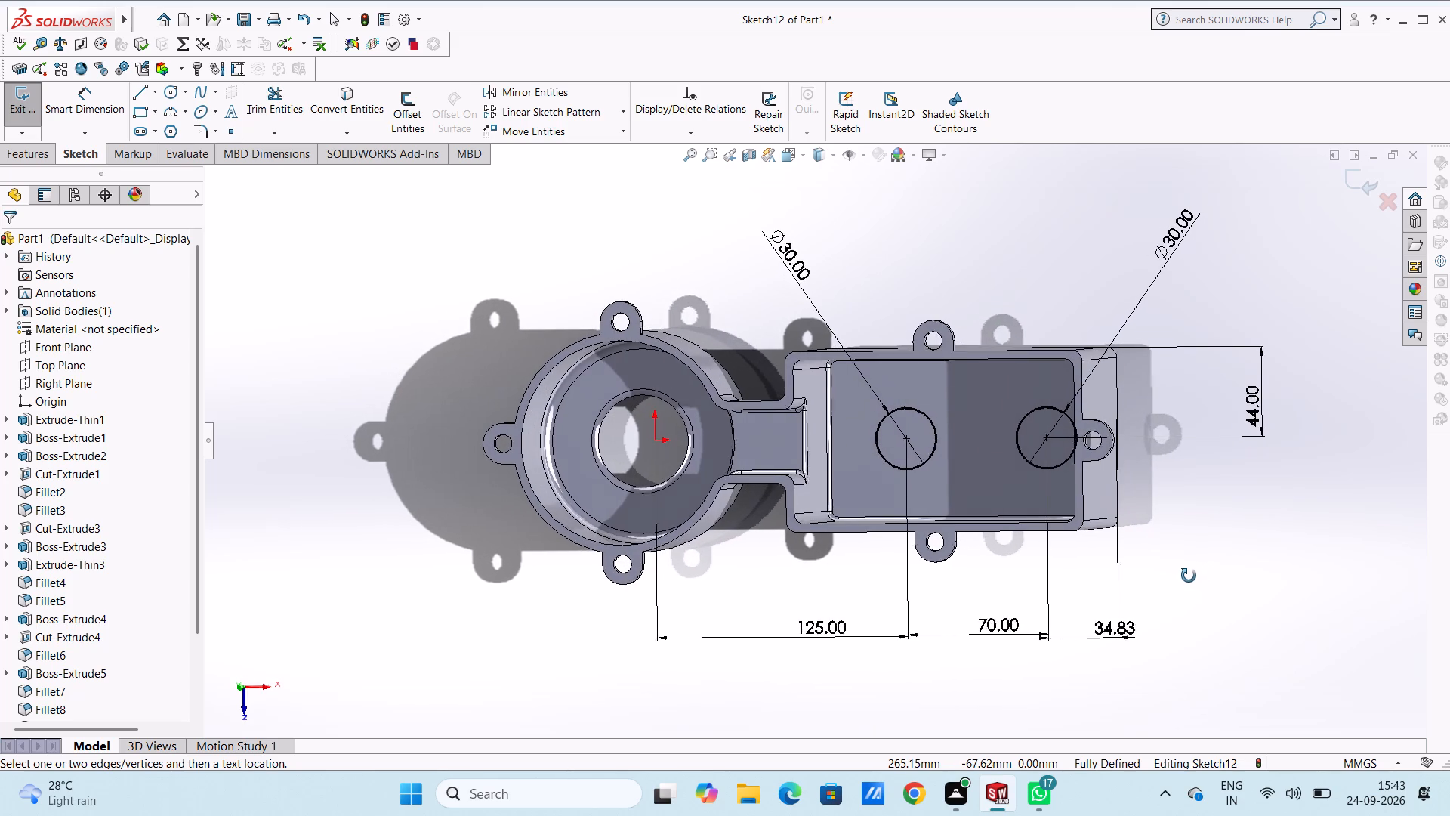
middle_click_drag(1189, 576, 1195, 578)
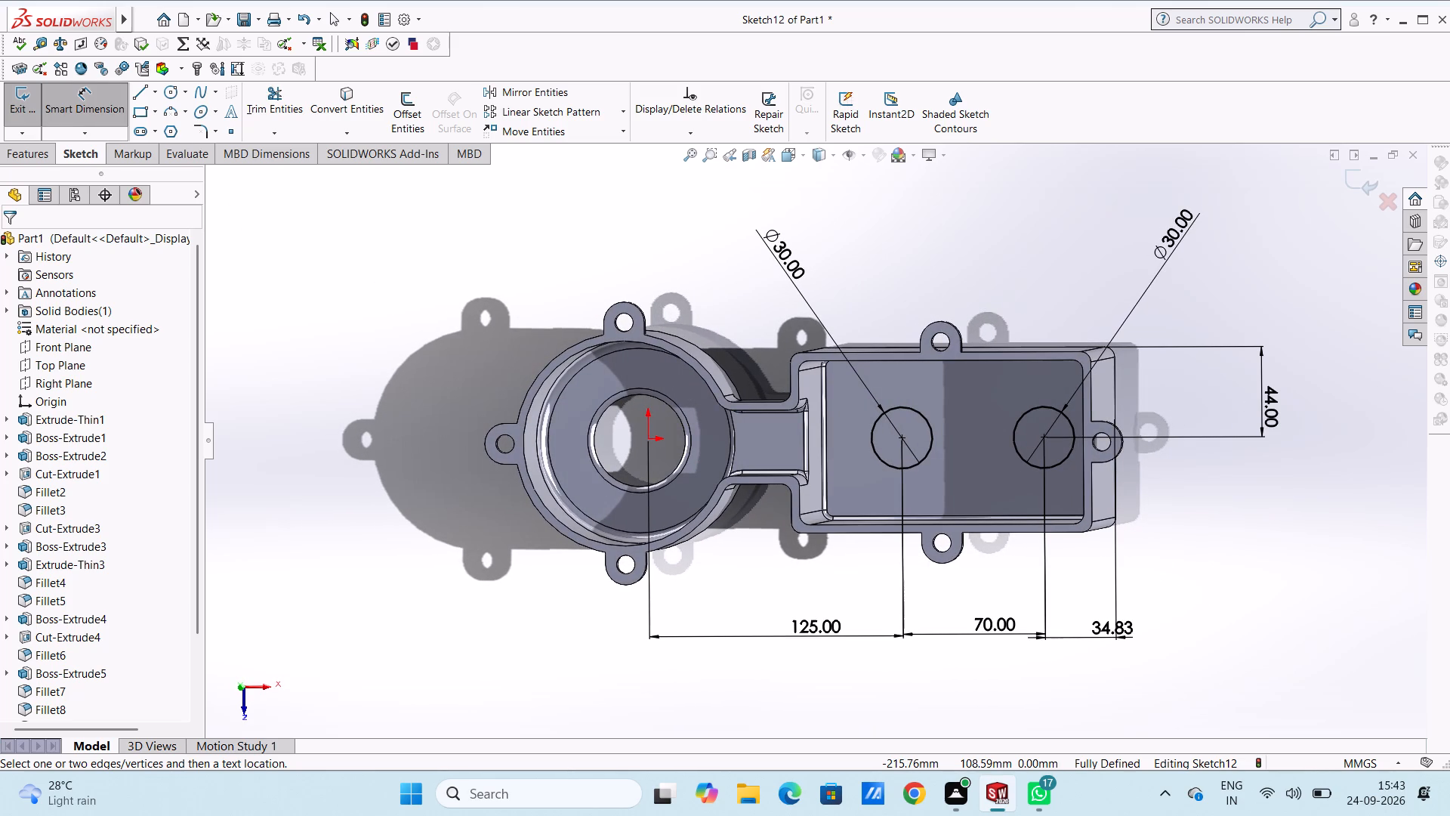
left_click(14, 153)
left_click(27, 113)
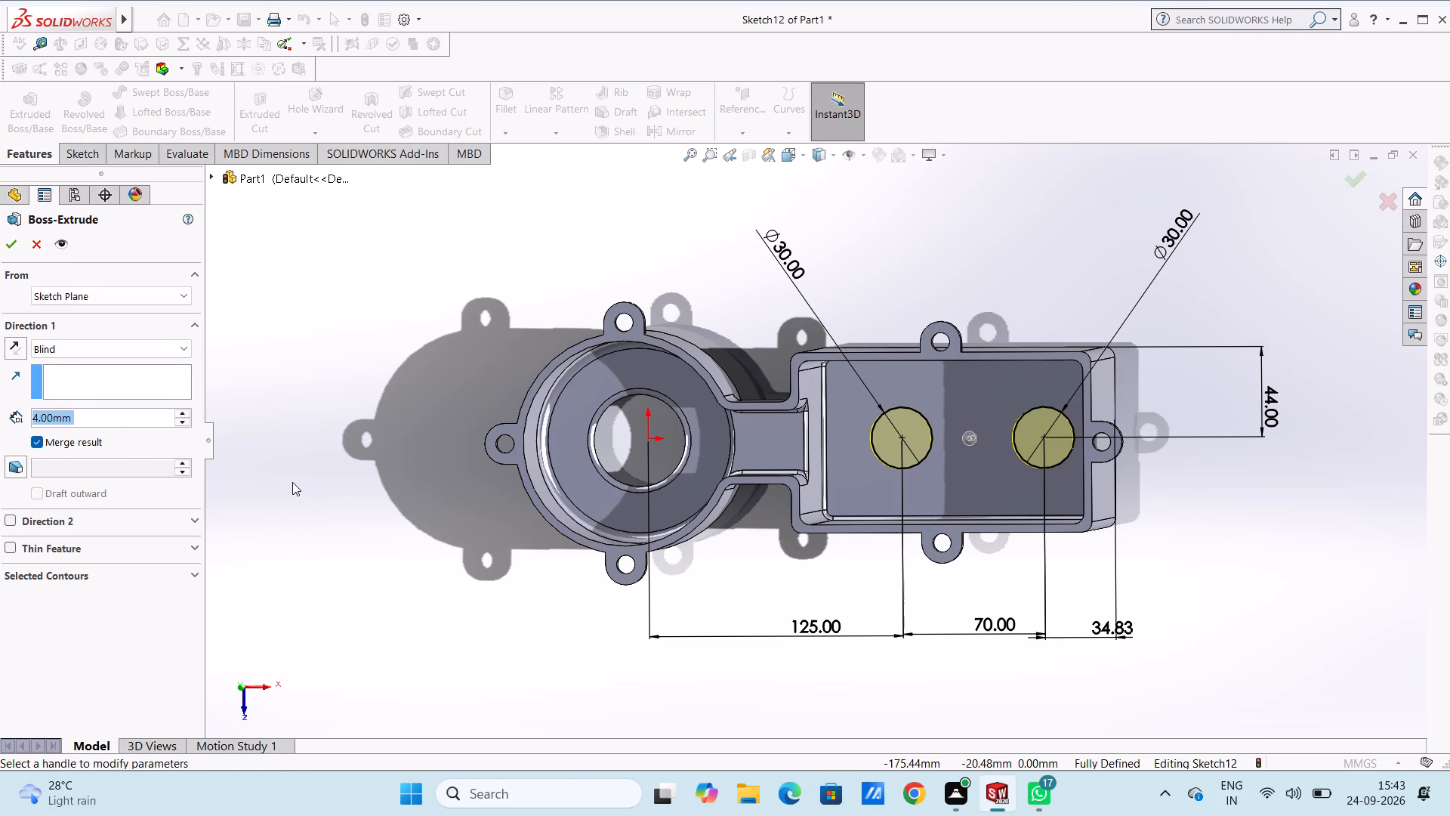
type("80")
key("Return")
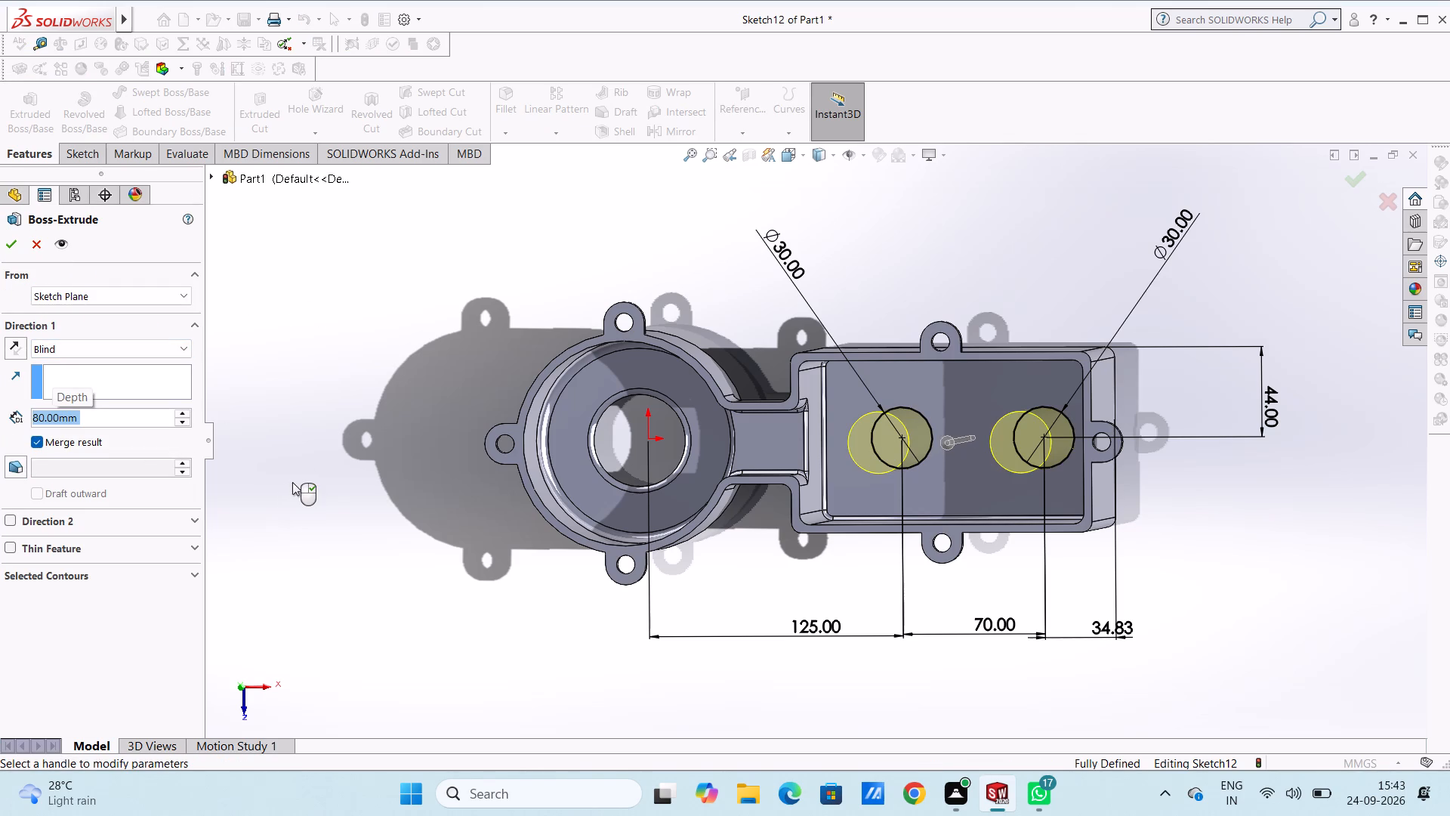
middle_click_drag(340, 478, 336, 172)
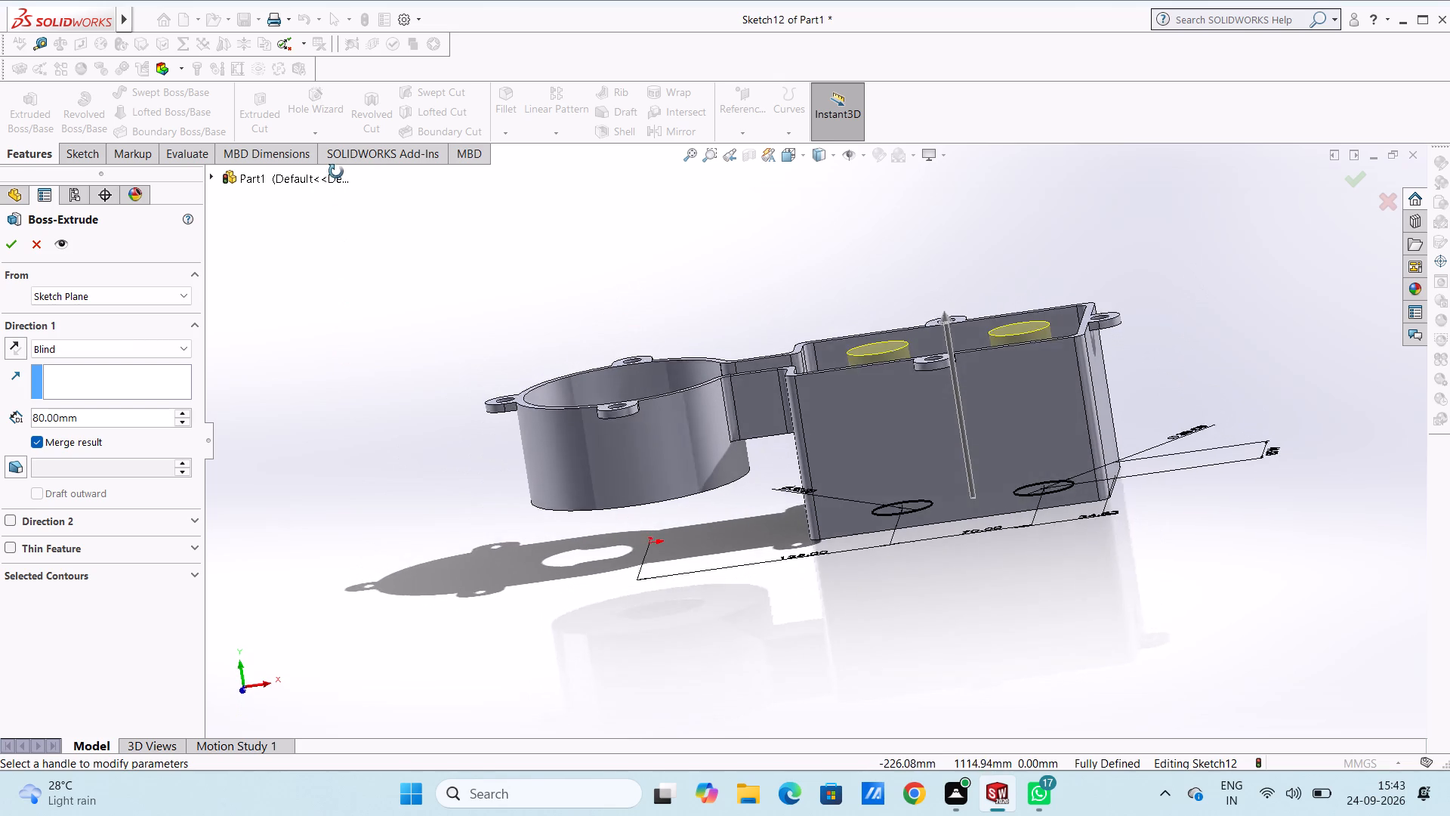
middle_click_drag(336, 172, 359, 298)
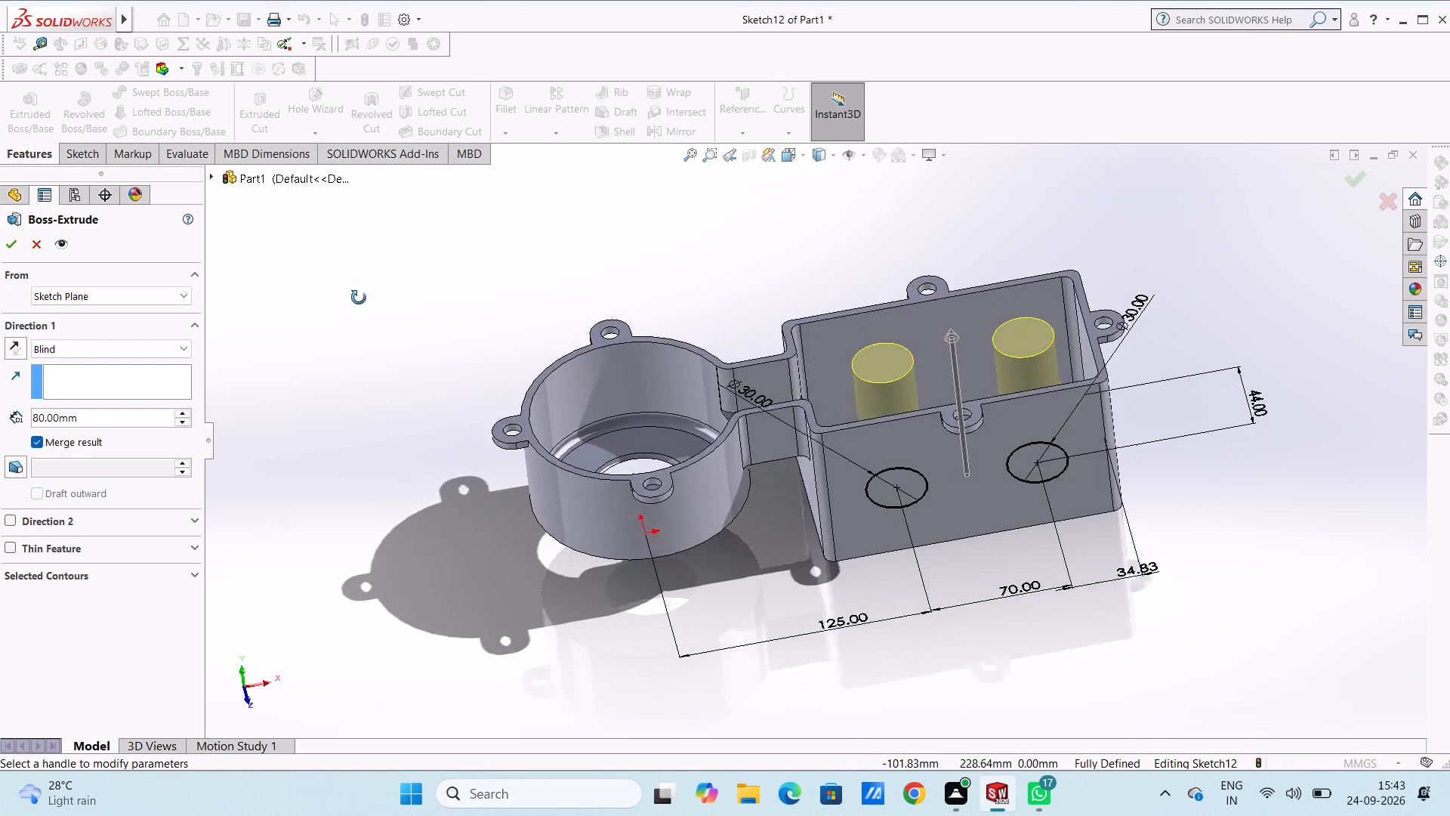
middle_click_drag(359, 298, 373, 494)
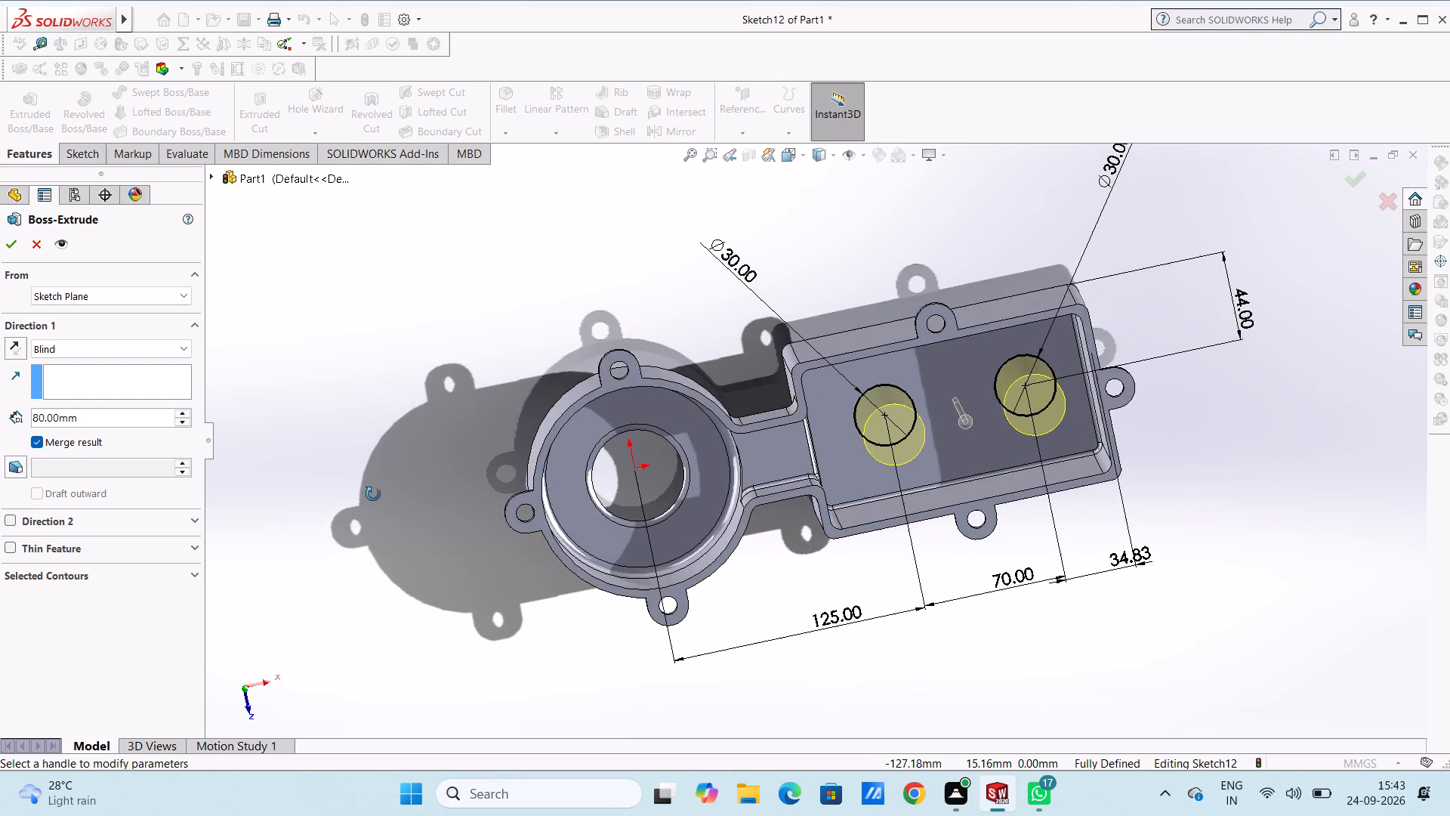
middle_click_drag(373, 494, 362, 482)
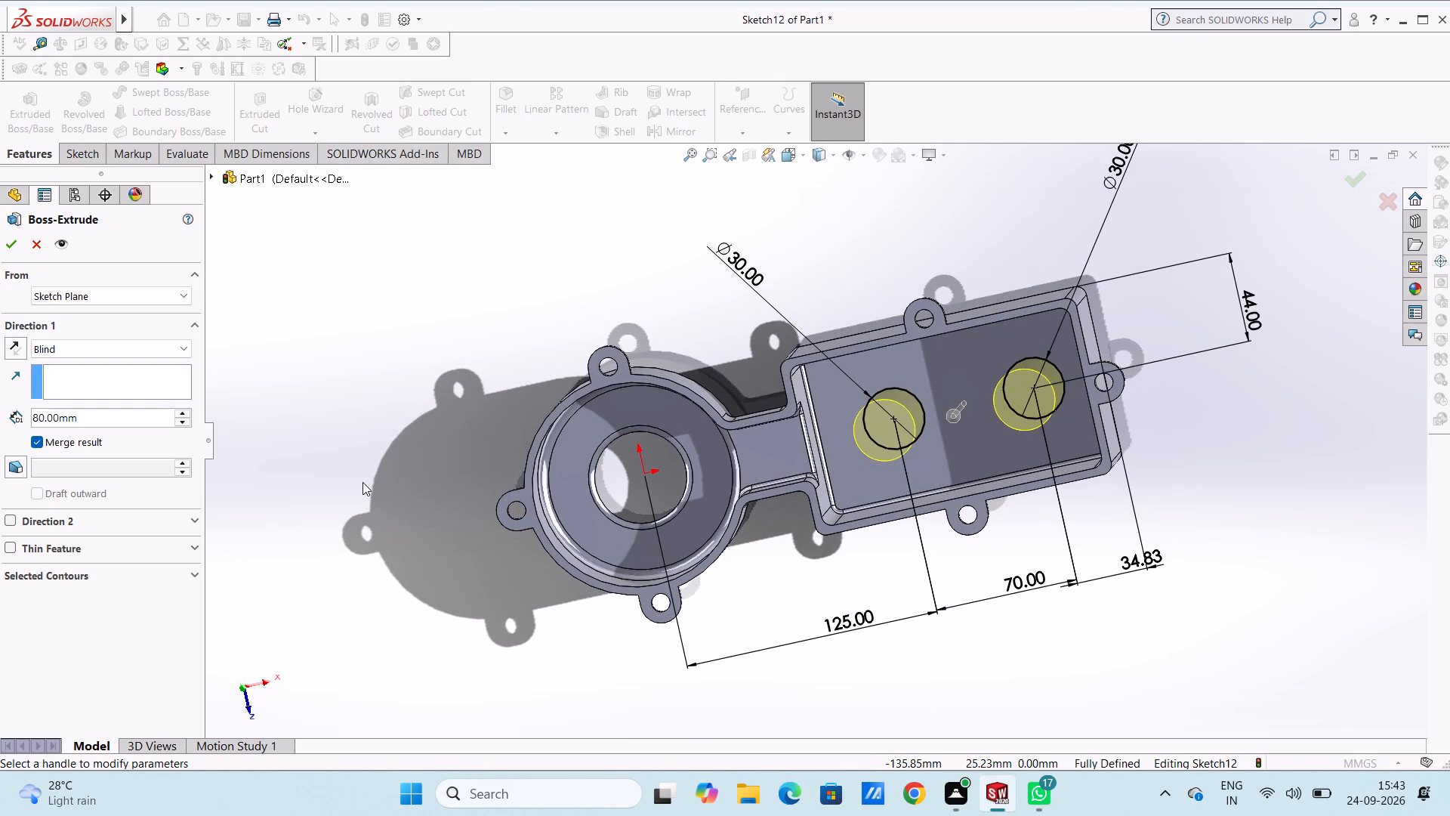
left_click(10, 547)
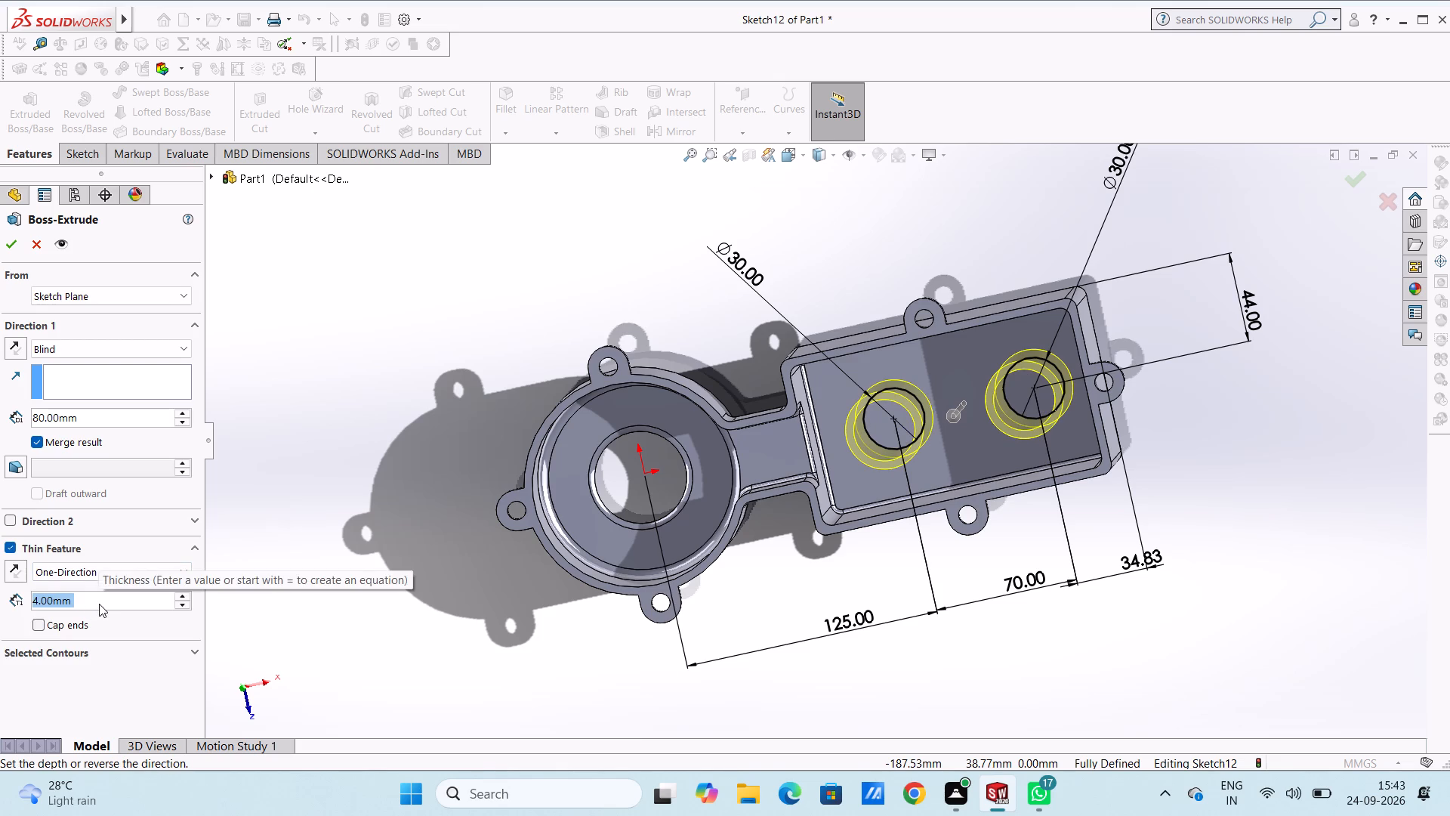
left_click(17, 572)
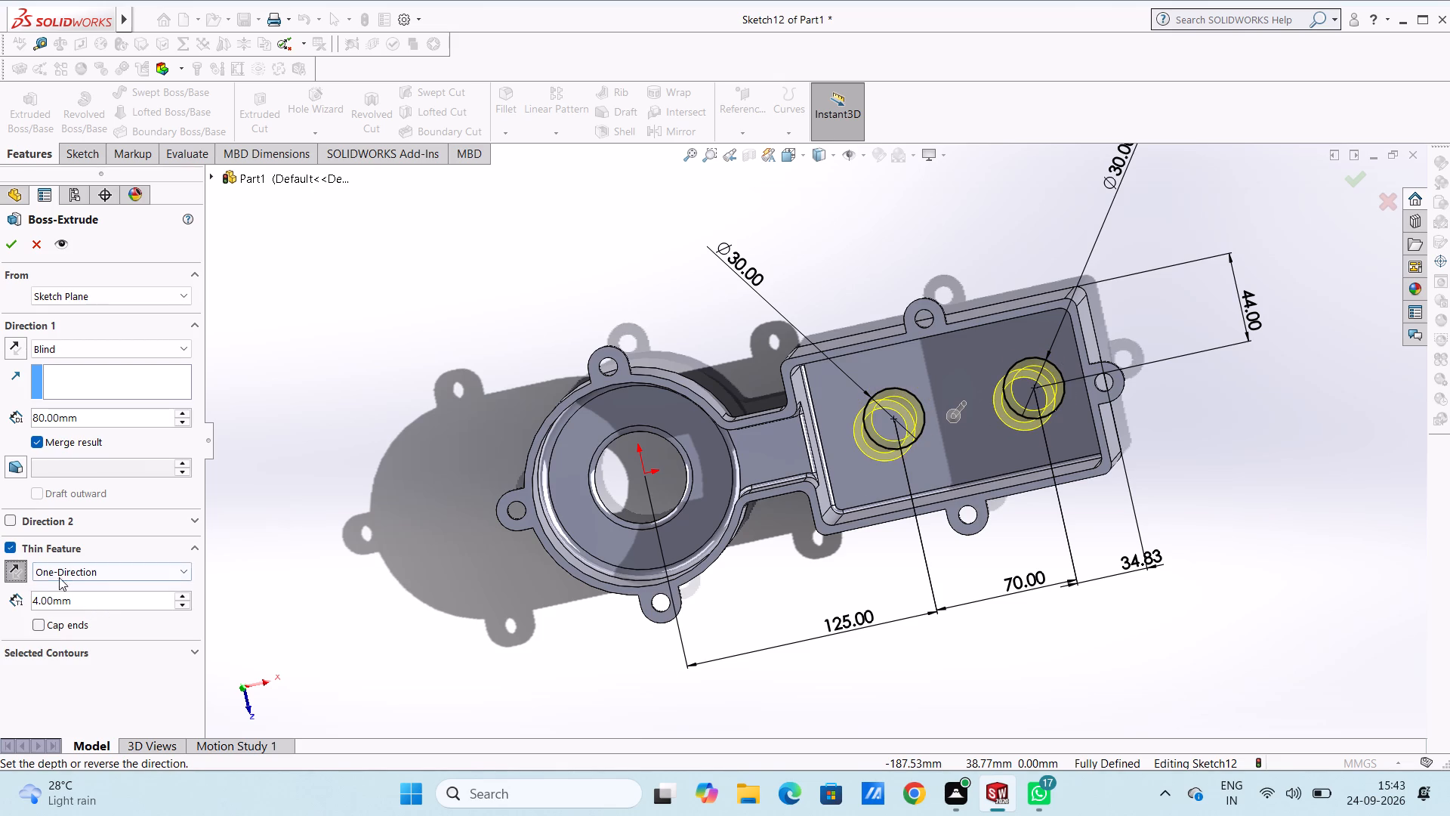
middle_click_drag(237, 534, 241, 500)
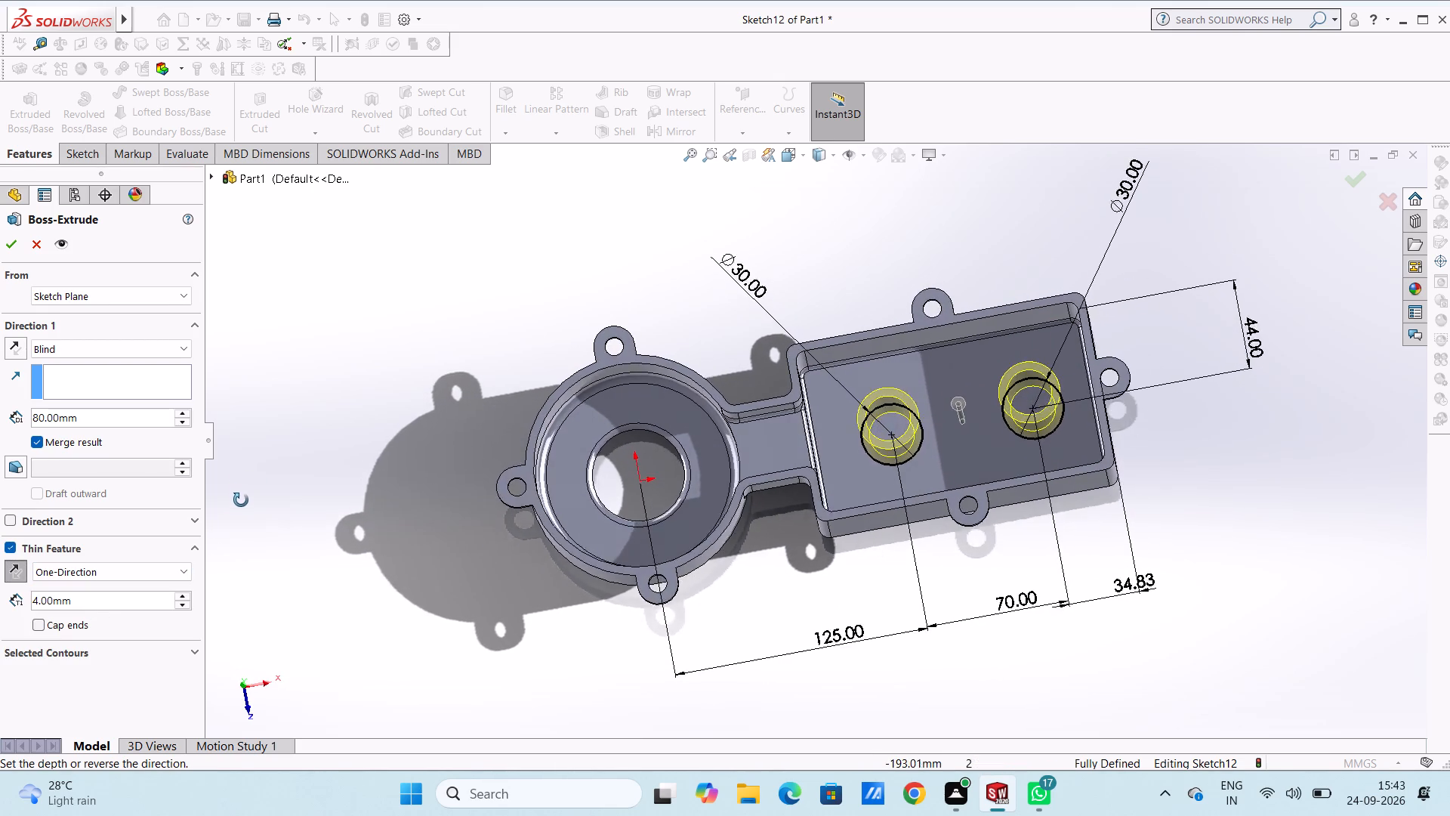
middle_click_drag(241, 500, 242, 519)
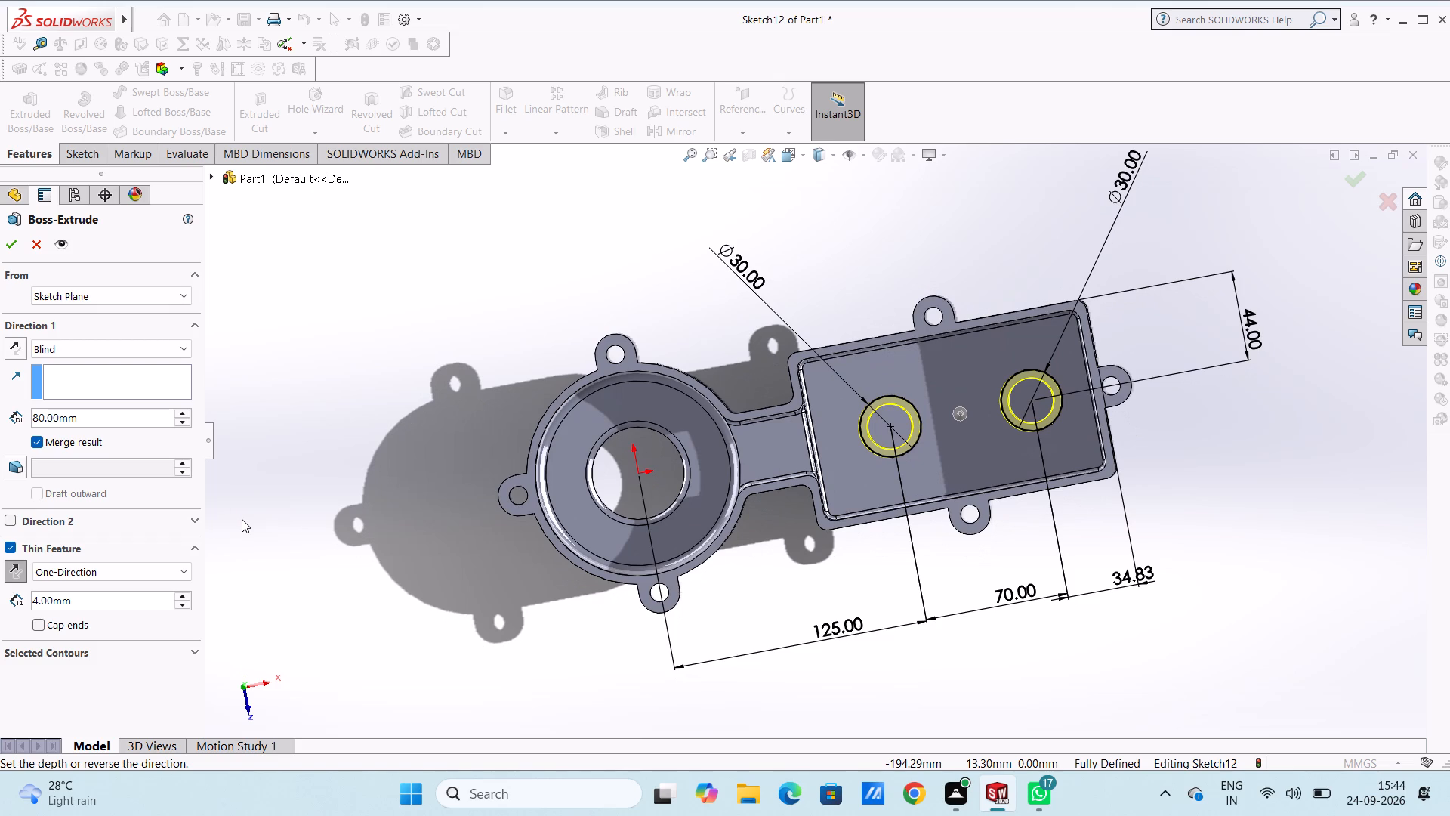
double_click(113, 606)
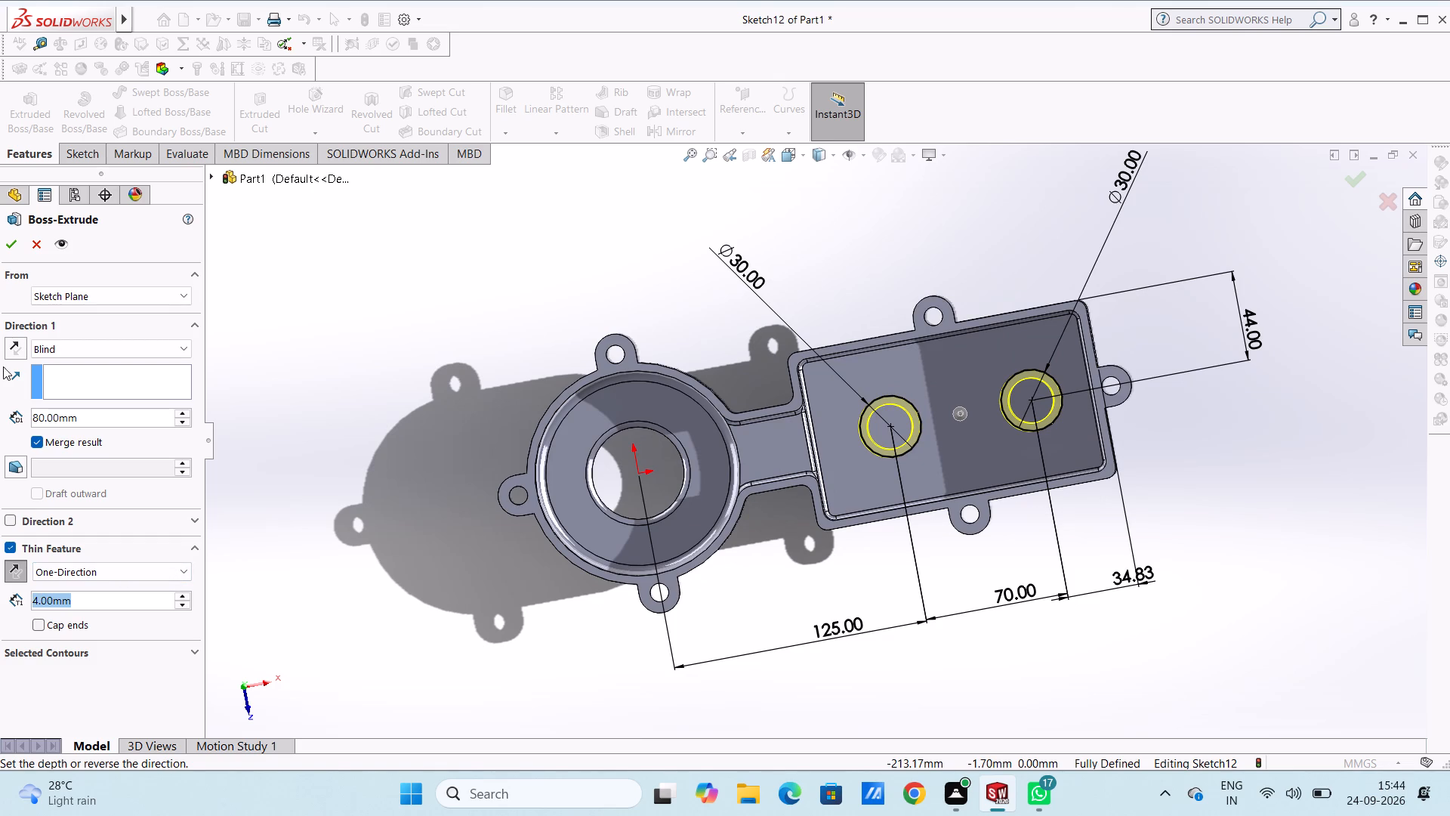
left_click(5, 248)
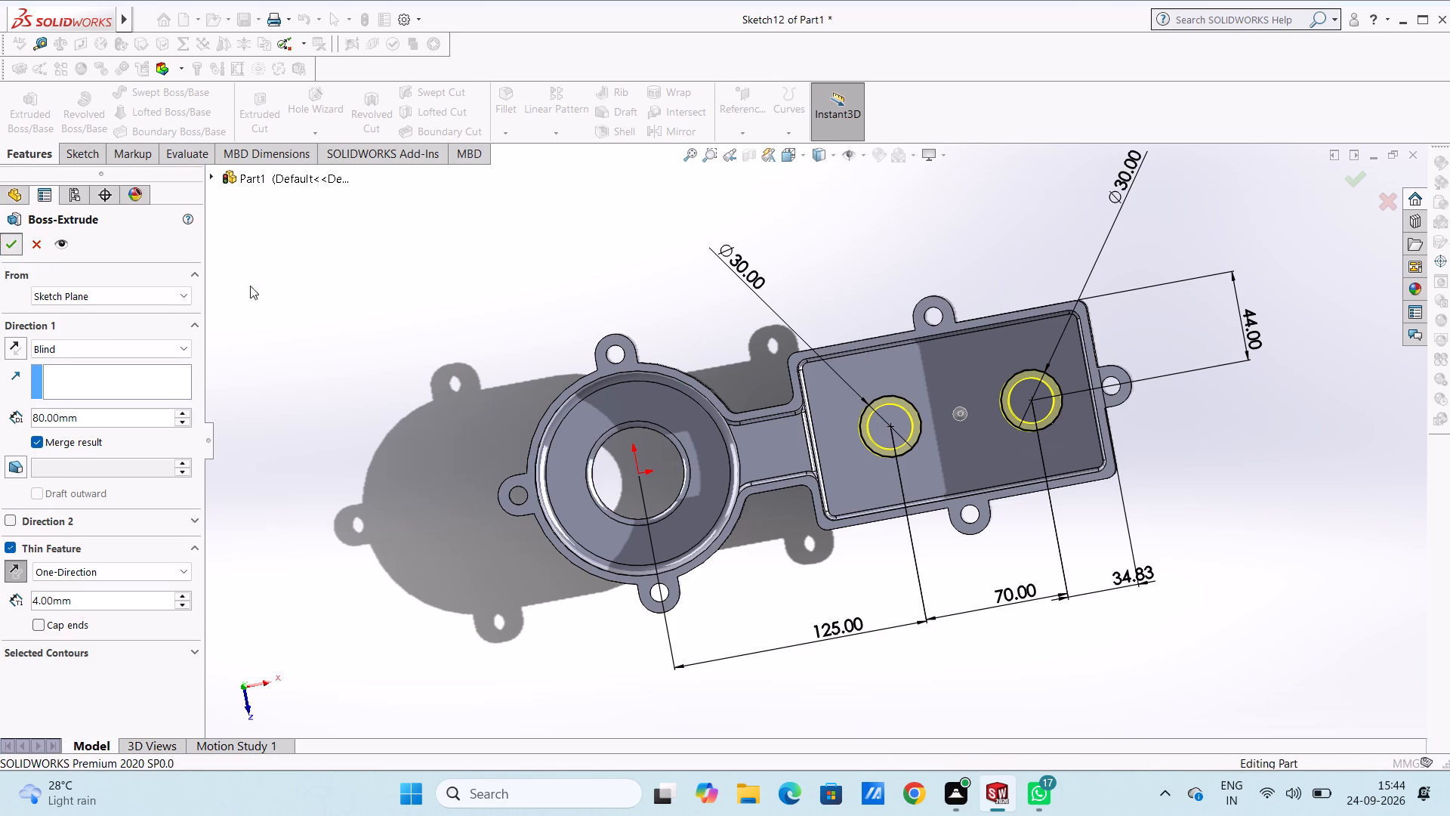
left_click(281, 298)
Fillet the base edge of the tube nearer the channel, where it meets the box floor, with a 2 mm radius.
middle_click_drag(276, 338, 240, 338)
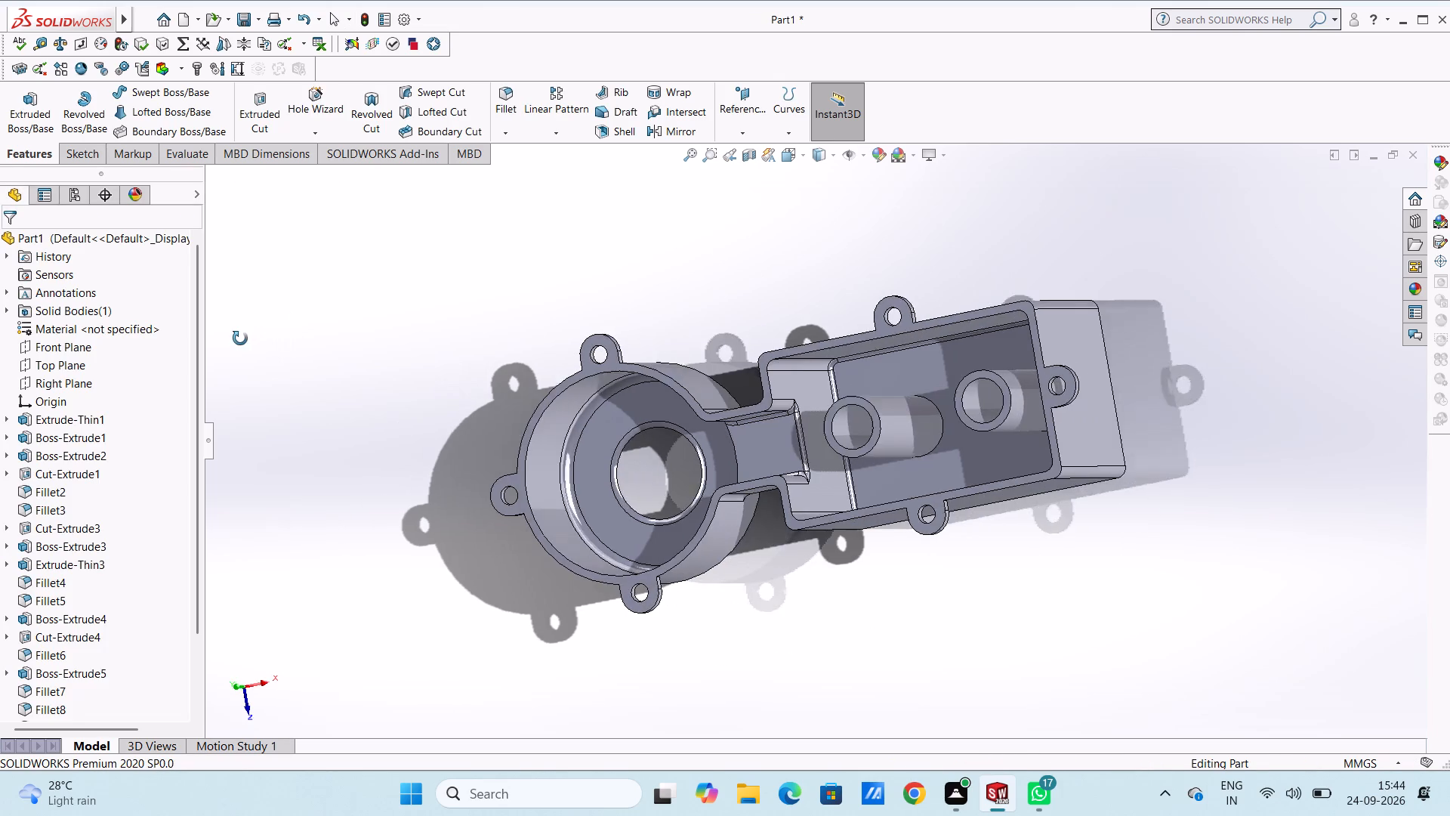
middle_click_drag(240, 338, 276, 400)
middle_click_drag(289, 446, 270, 422)
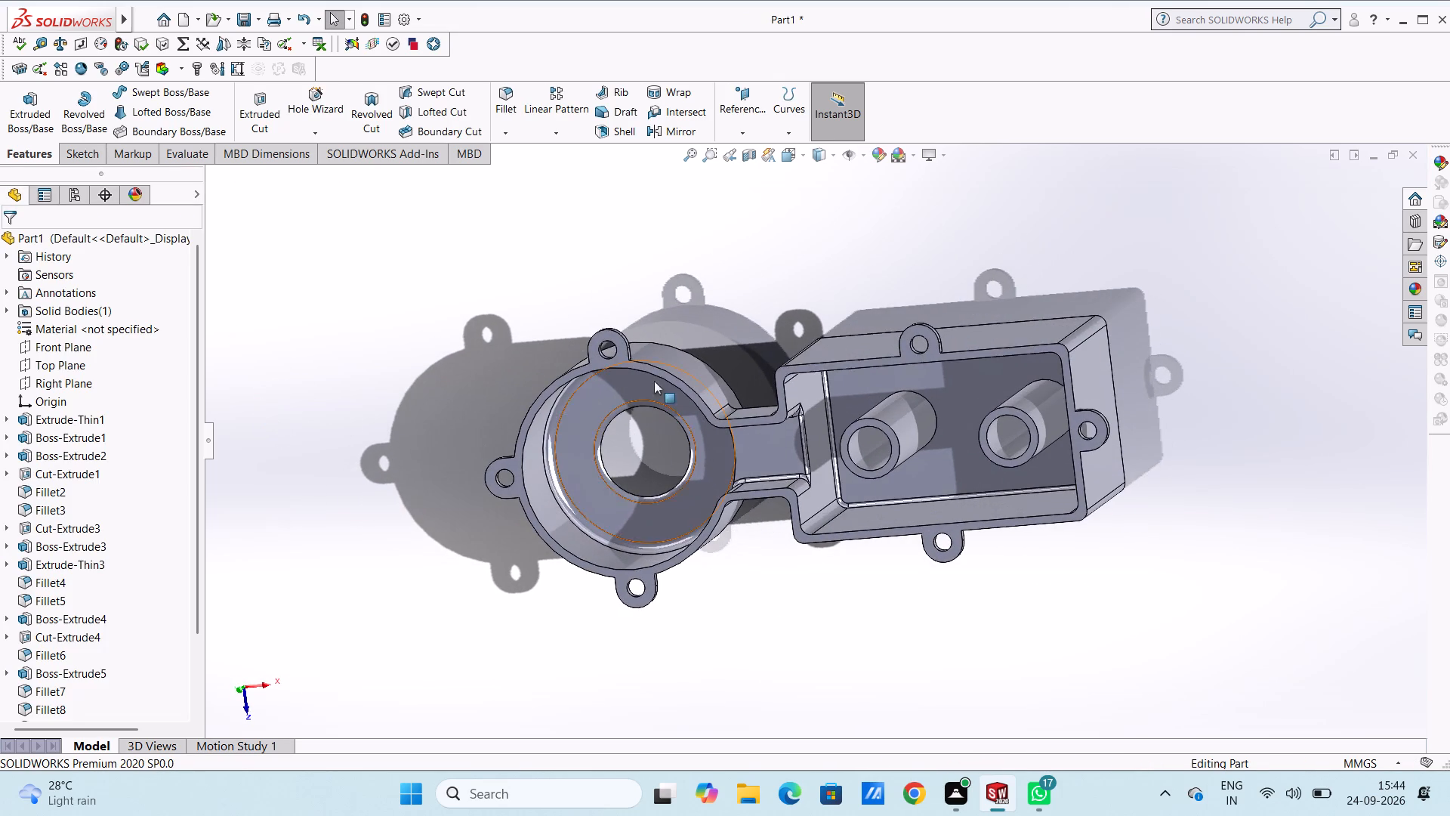
scroll(1036, 411, "down", 3)
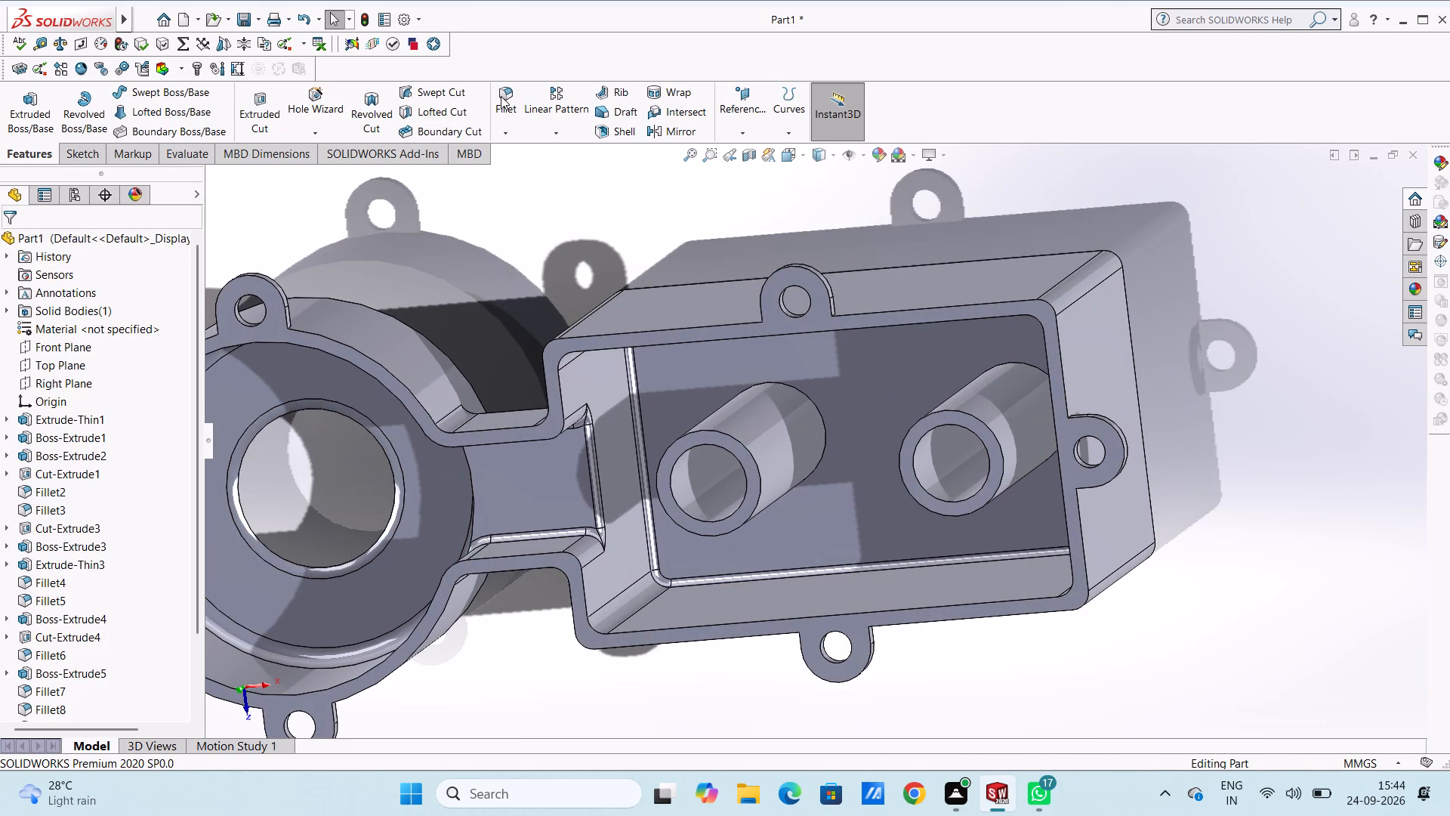
left_click(501, 96)
left_click(783, 383)
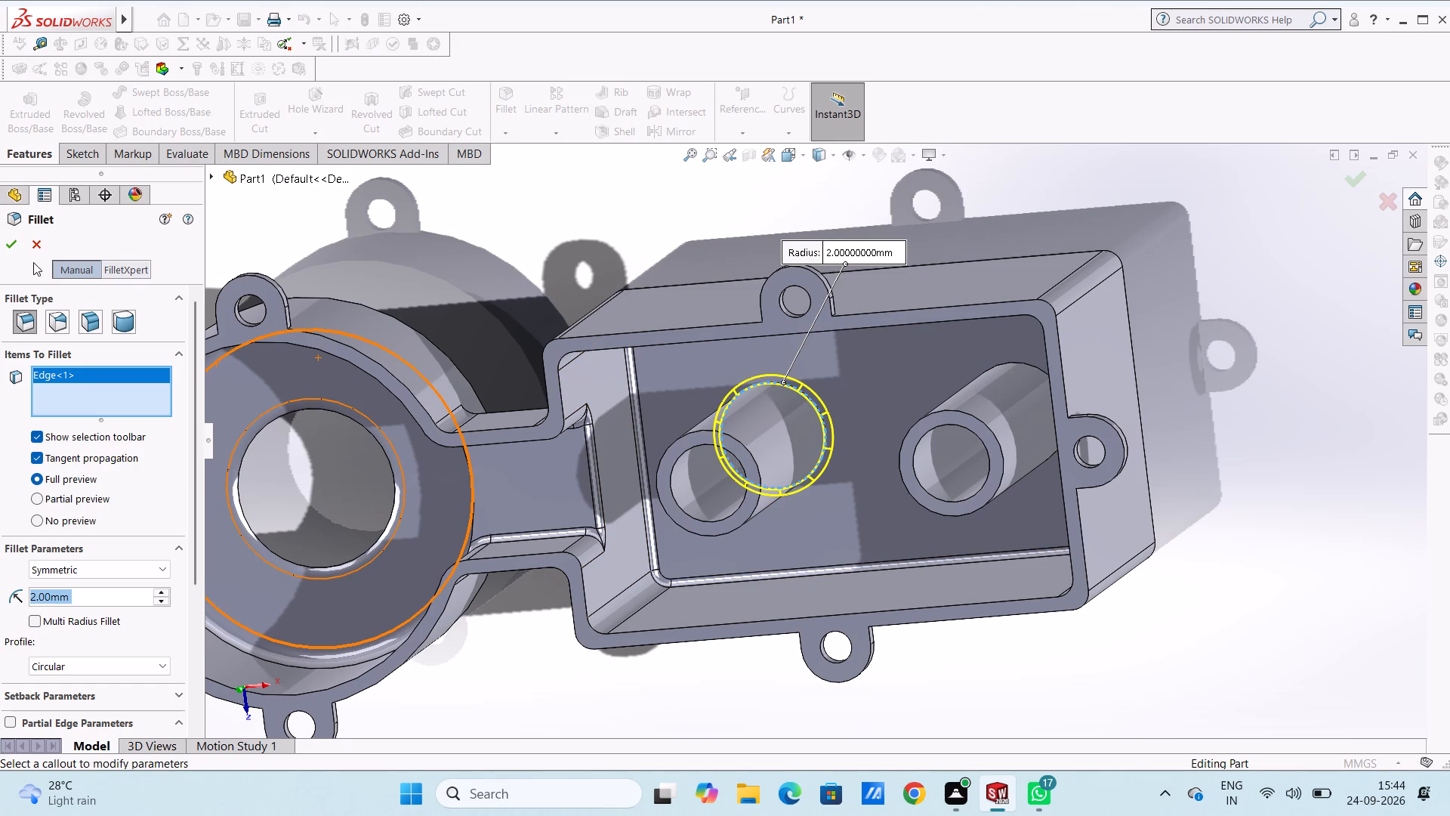
left_click(10, 240)
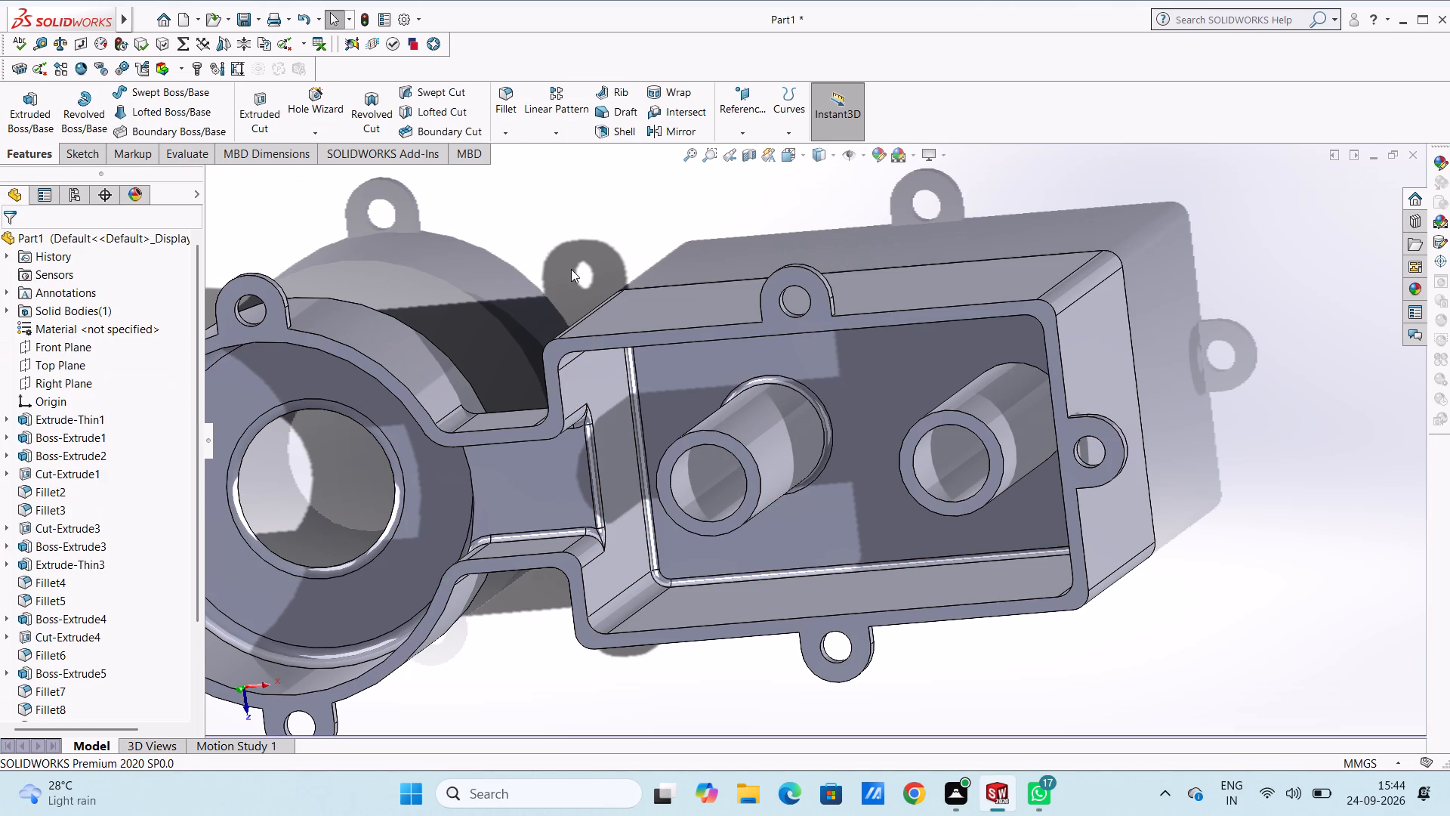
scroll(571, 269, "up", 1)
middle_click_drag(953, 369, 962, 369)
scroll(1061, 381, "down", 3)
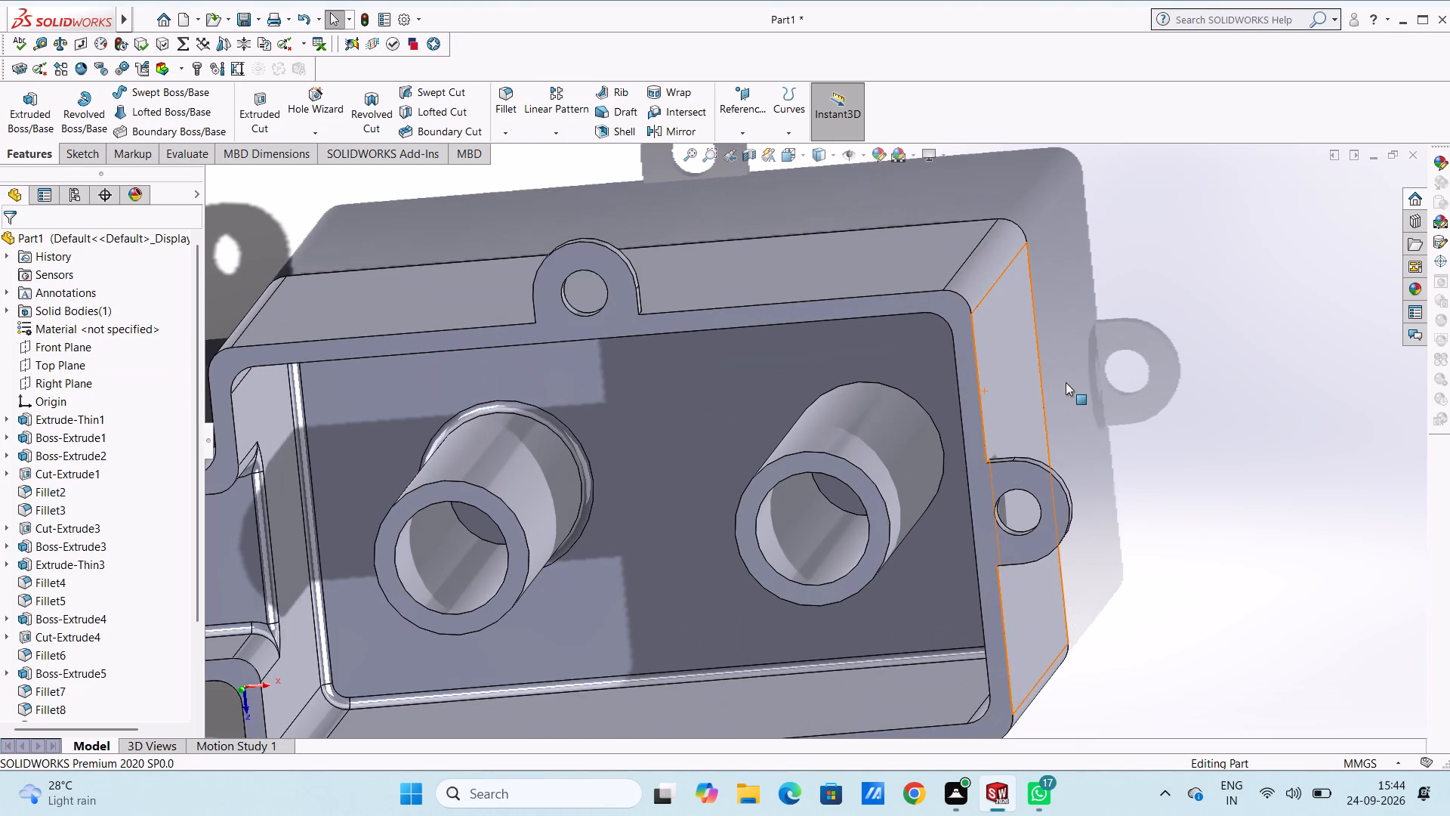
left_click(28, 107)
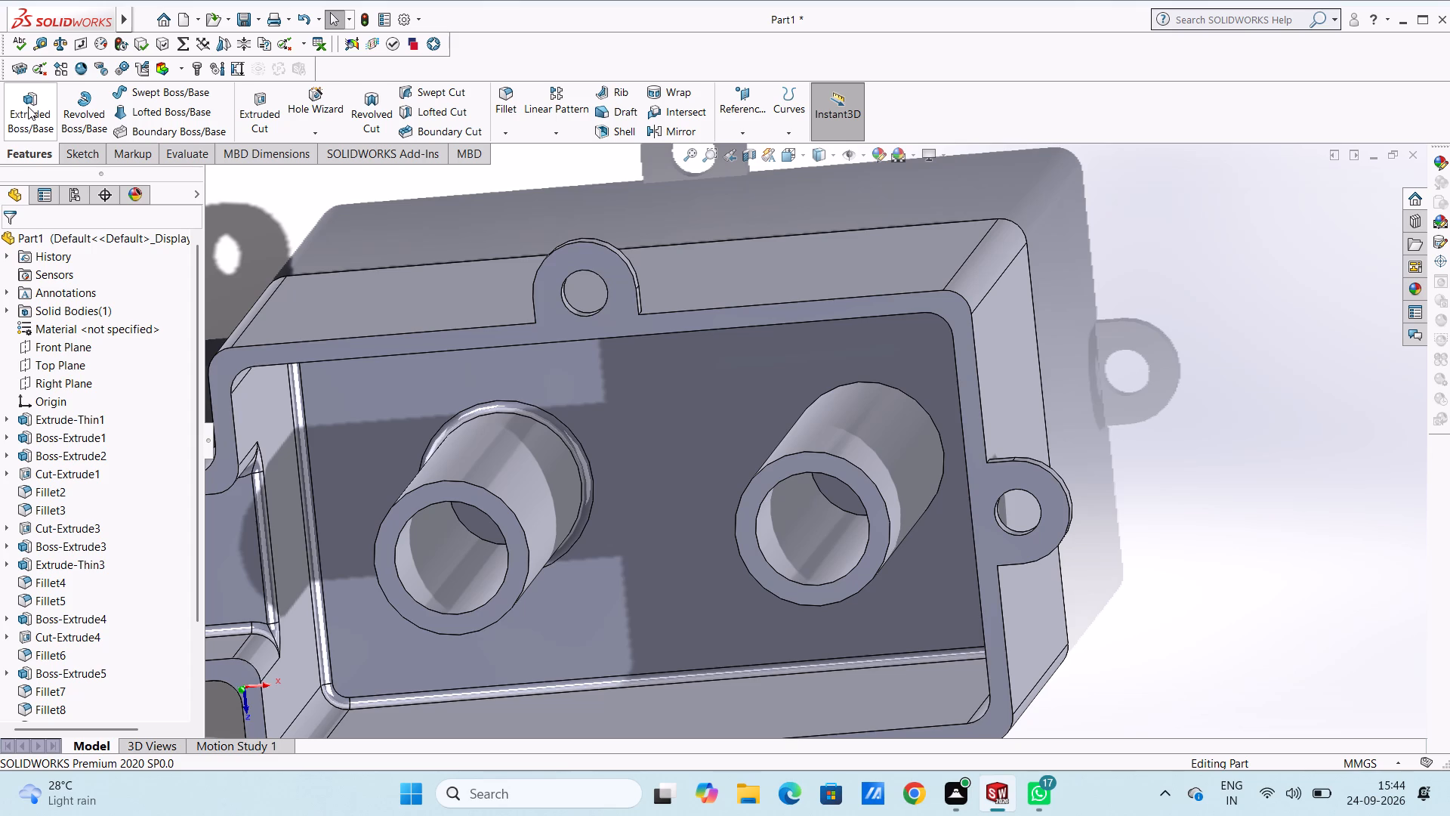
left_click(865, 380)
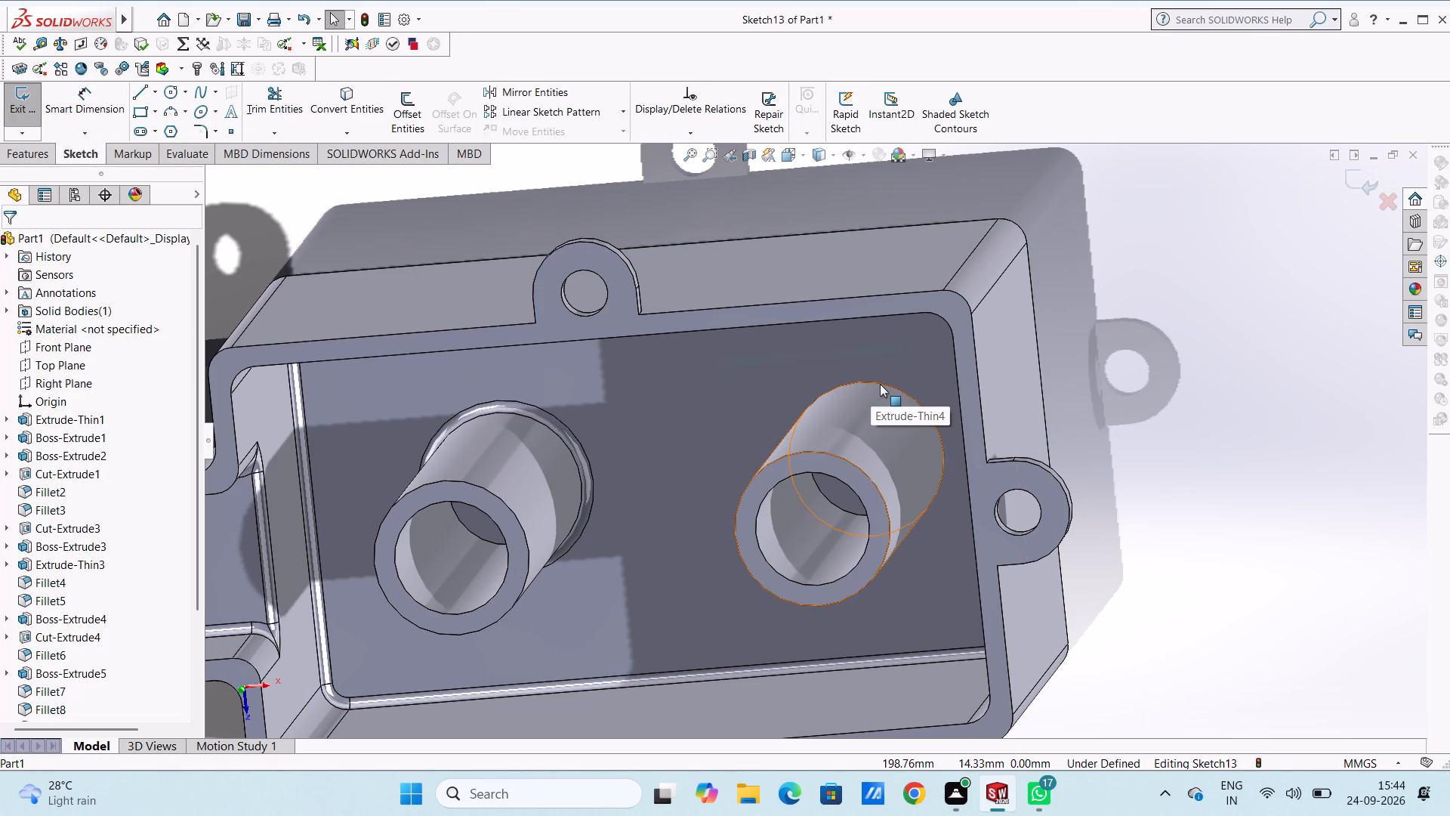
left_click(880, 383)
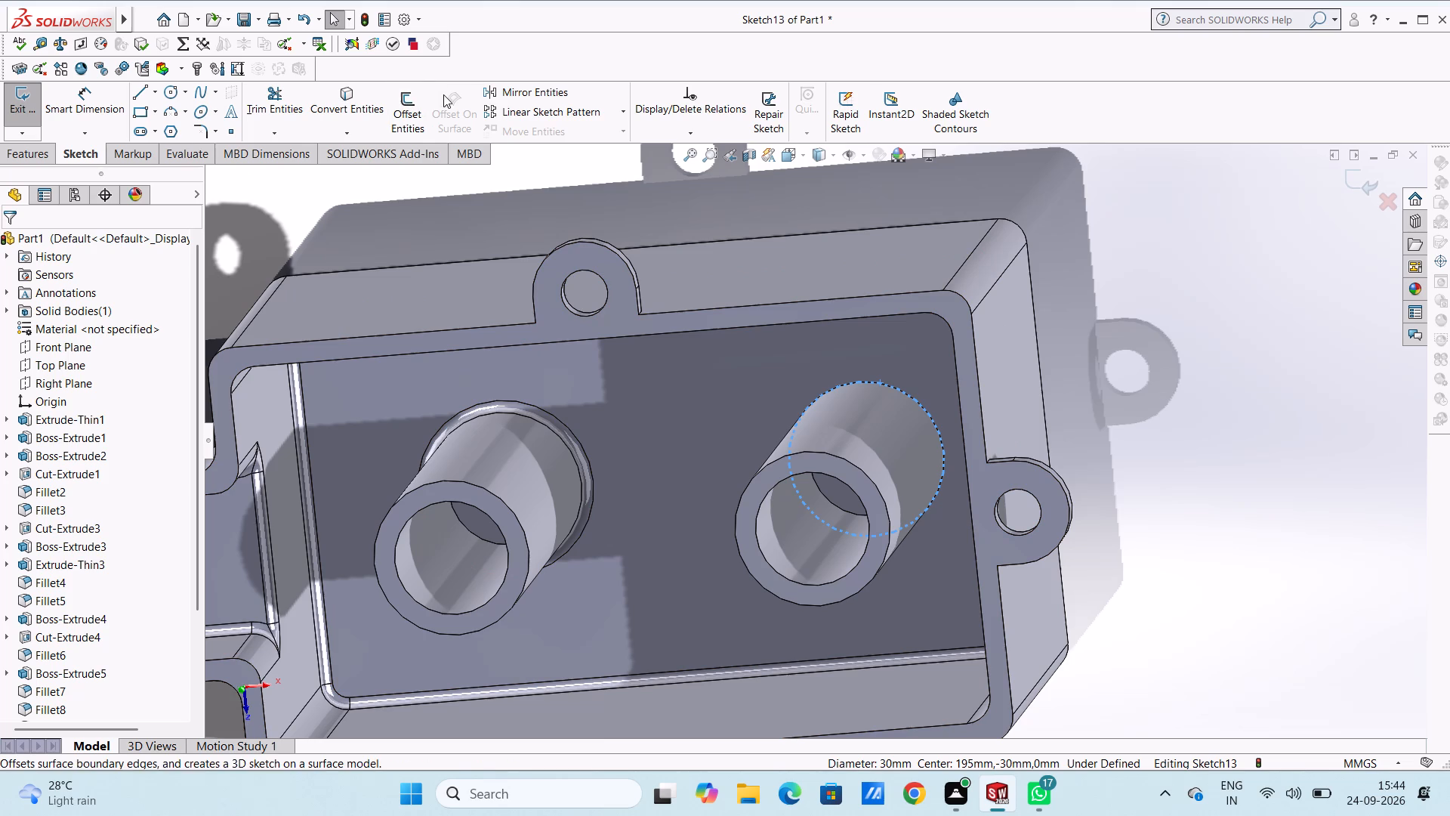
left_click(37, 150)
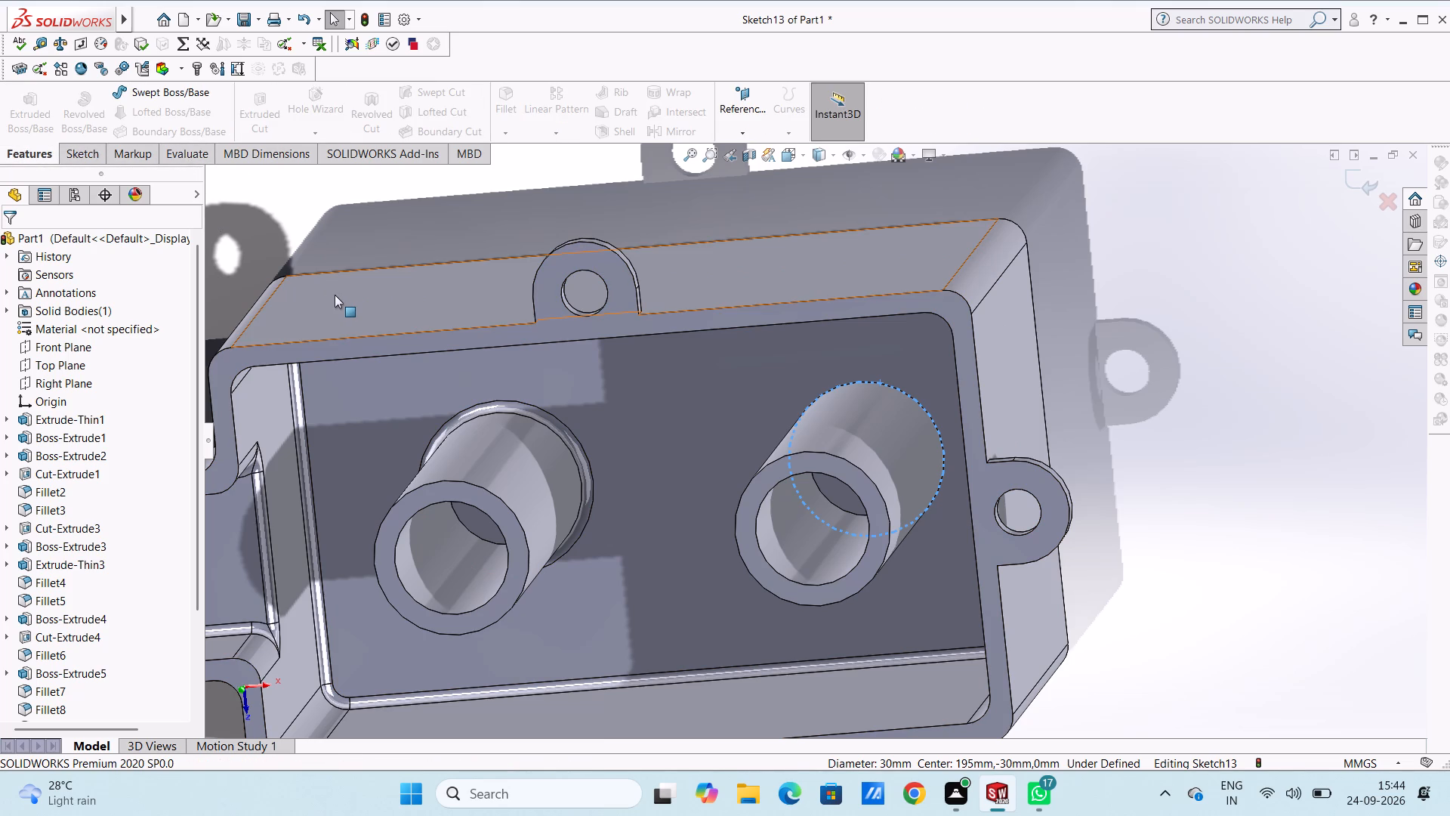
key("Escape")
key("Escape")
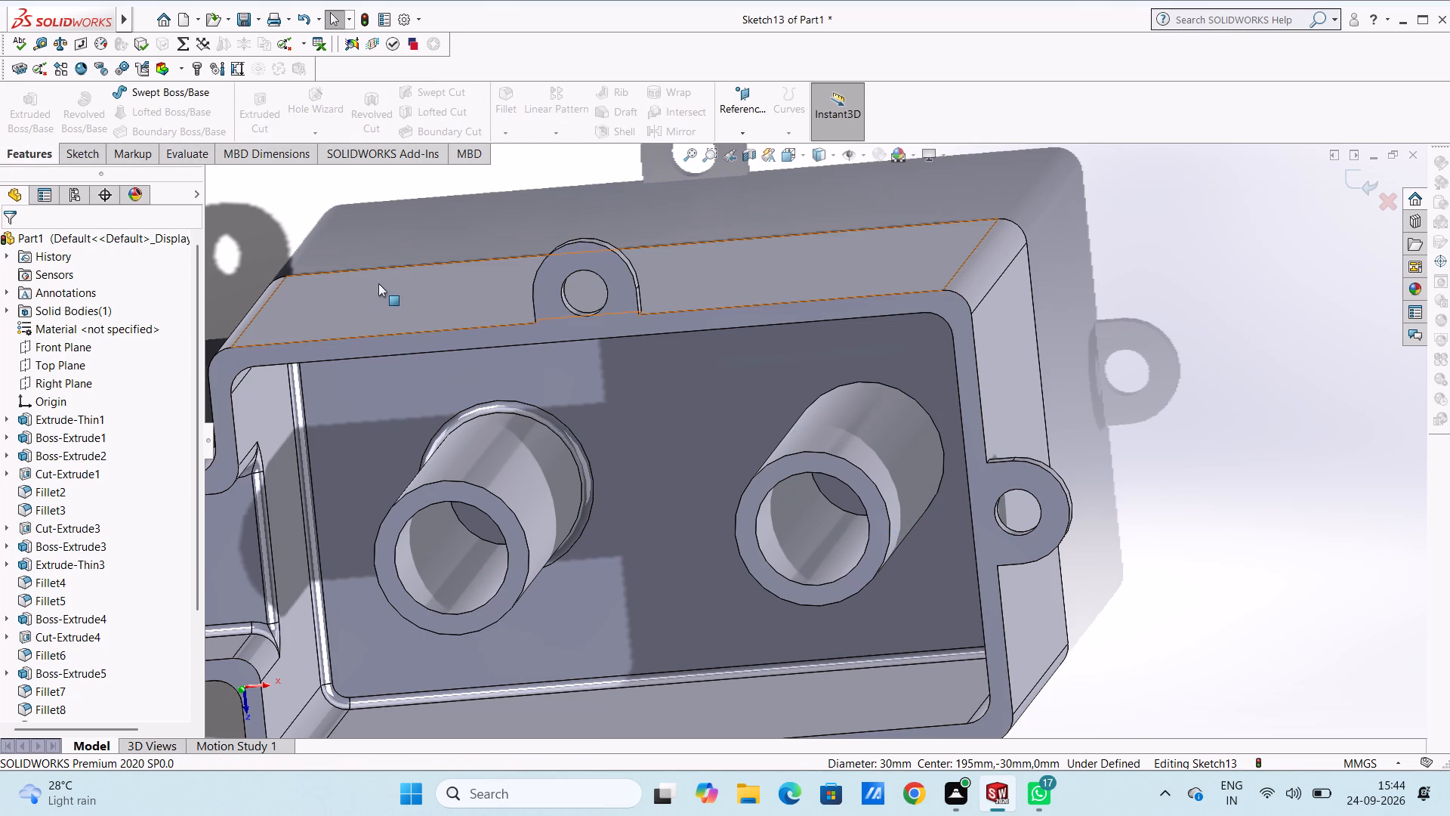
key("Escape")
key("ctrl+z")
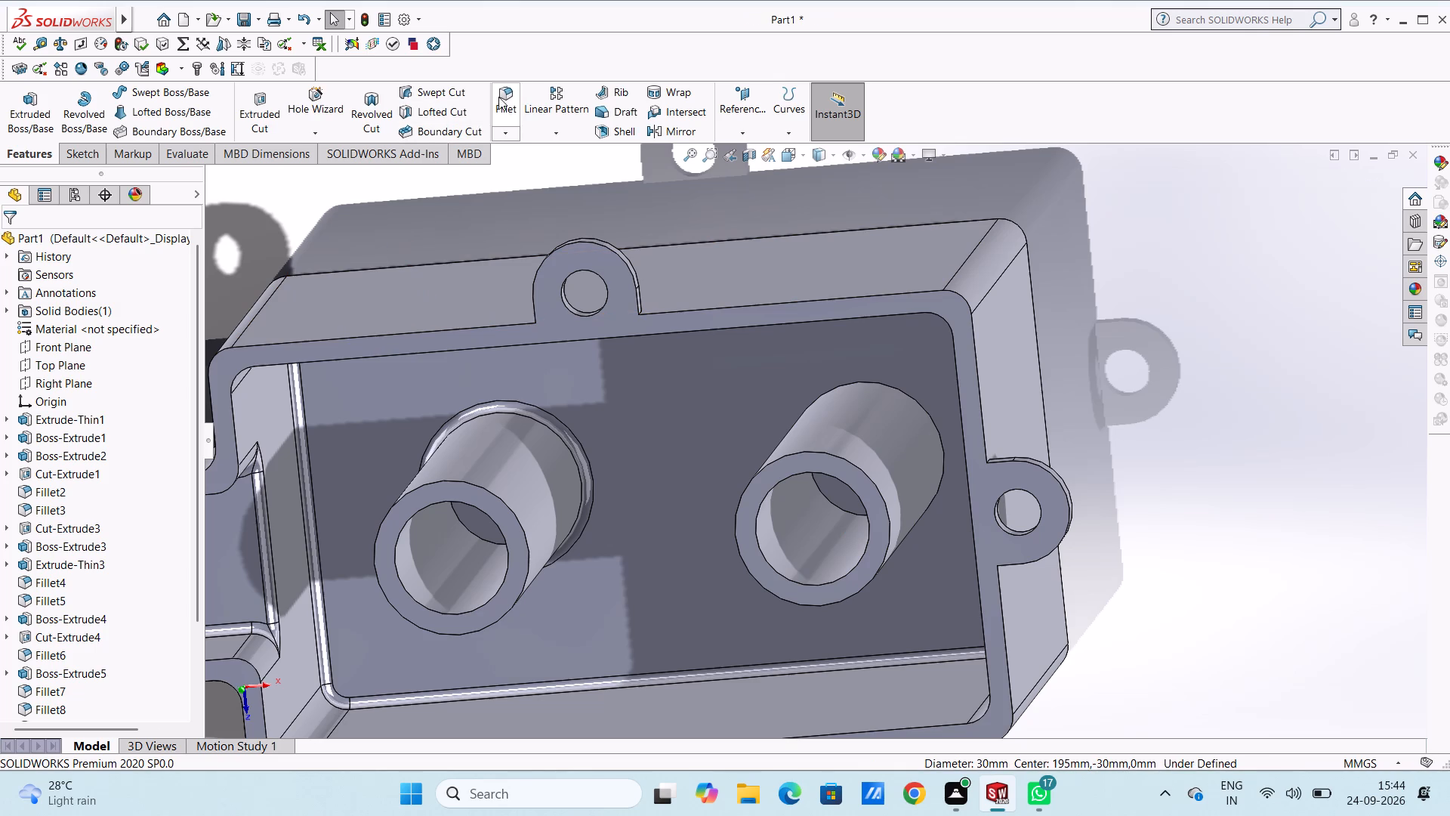
Fillet the base edge of the tube farther from the channel, where it meets the box floor, with a 2 mm radius.
left_click(505, 97)
left_click(886, 382)
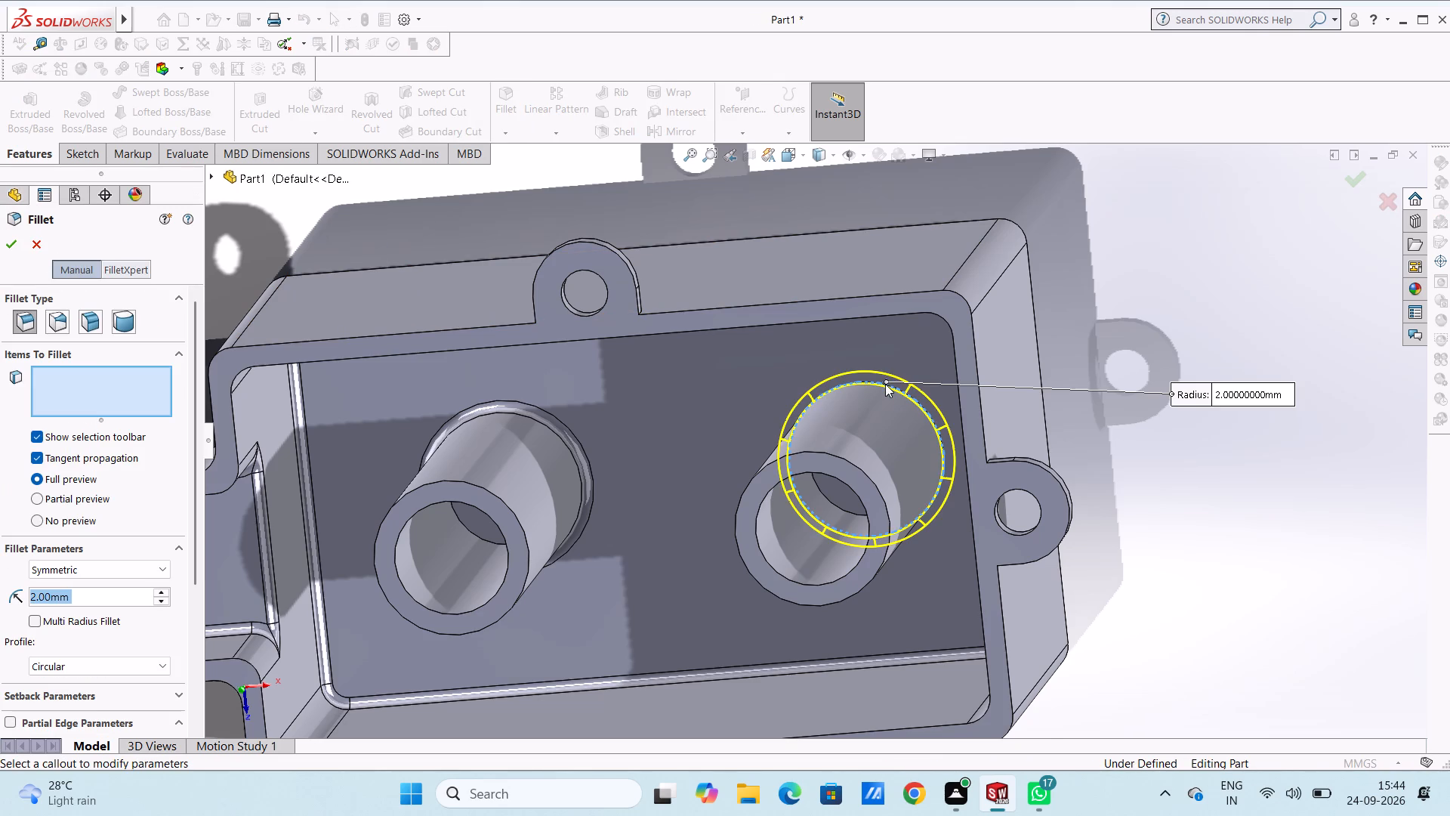
left_click(11, 252)
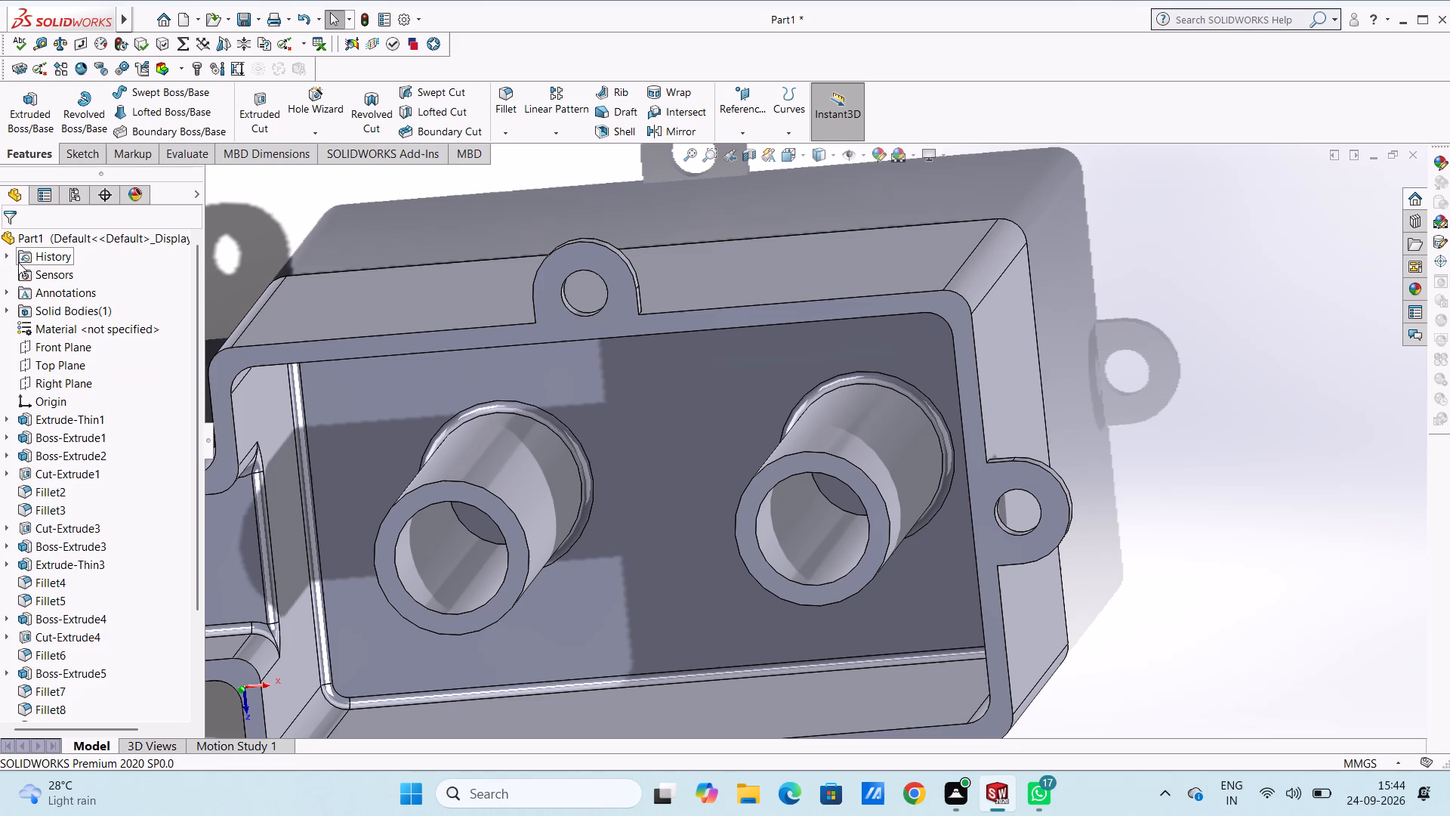
Start a sketch on the top face of the tube nearer the channel and draw a concentric circle of 12.5 mm radius.
scroll(238, 262, "up", 3)
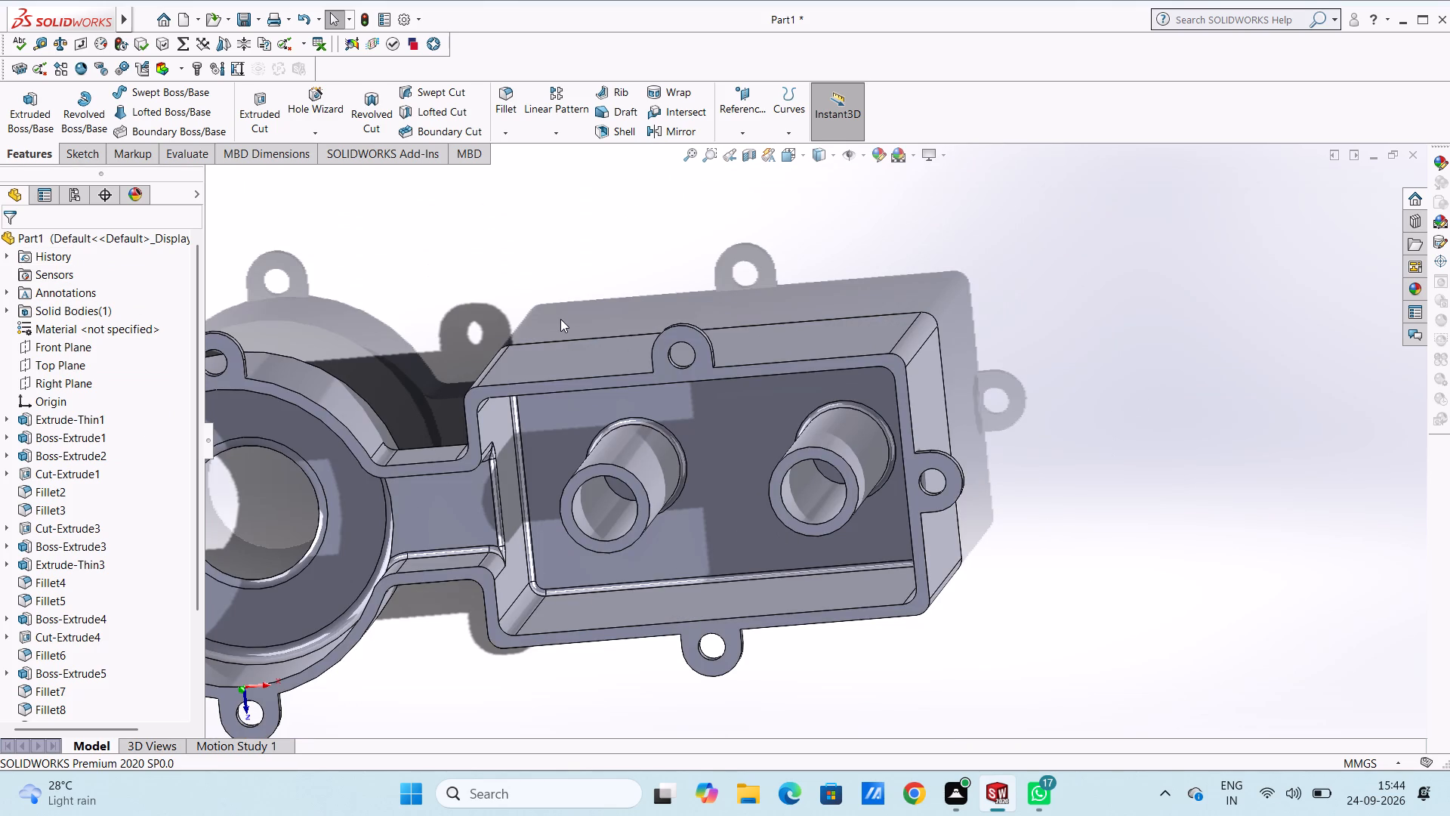
key("ctrl+5")
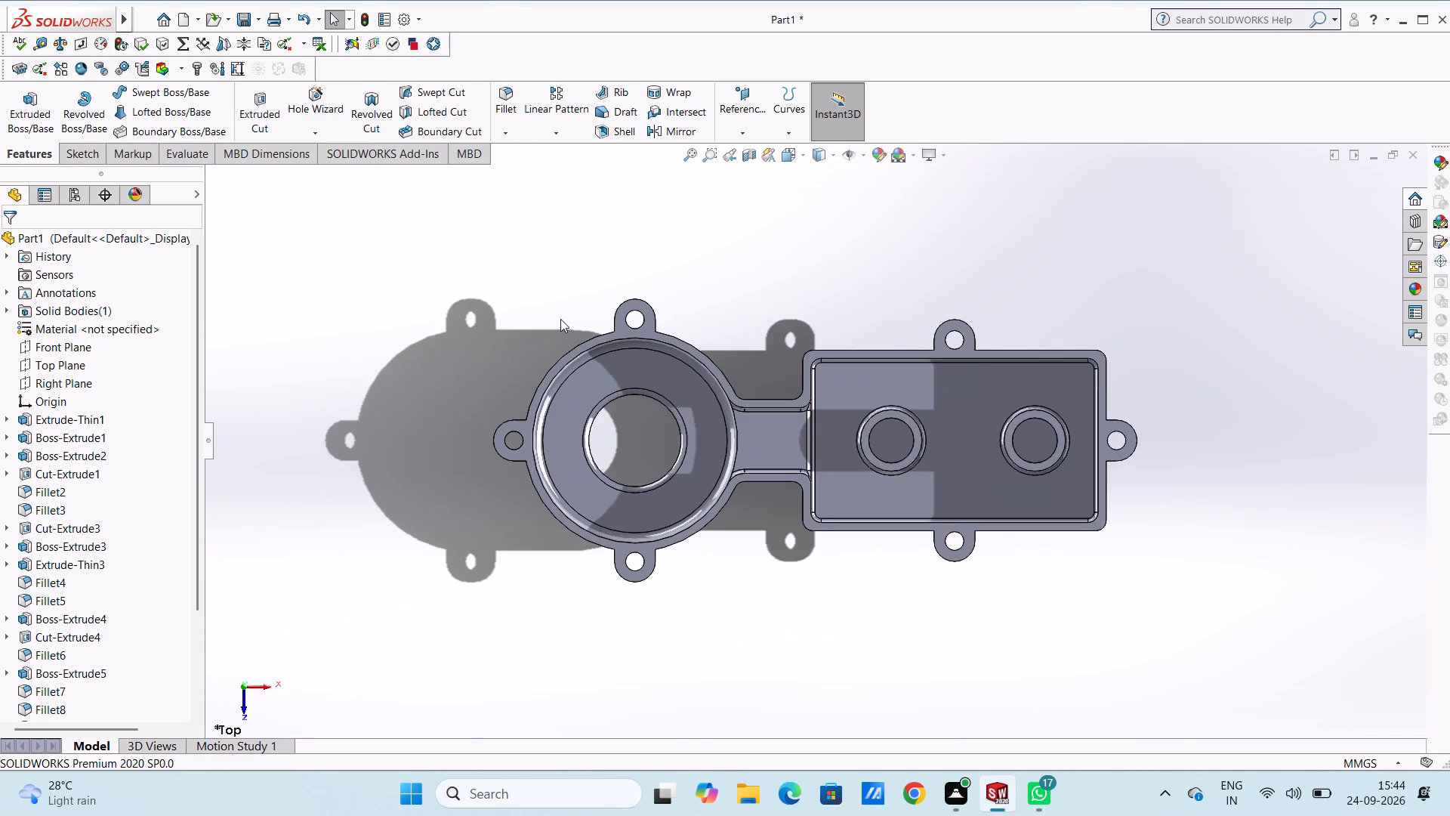
scroll(1168, 437, "down", 2)
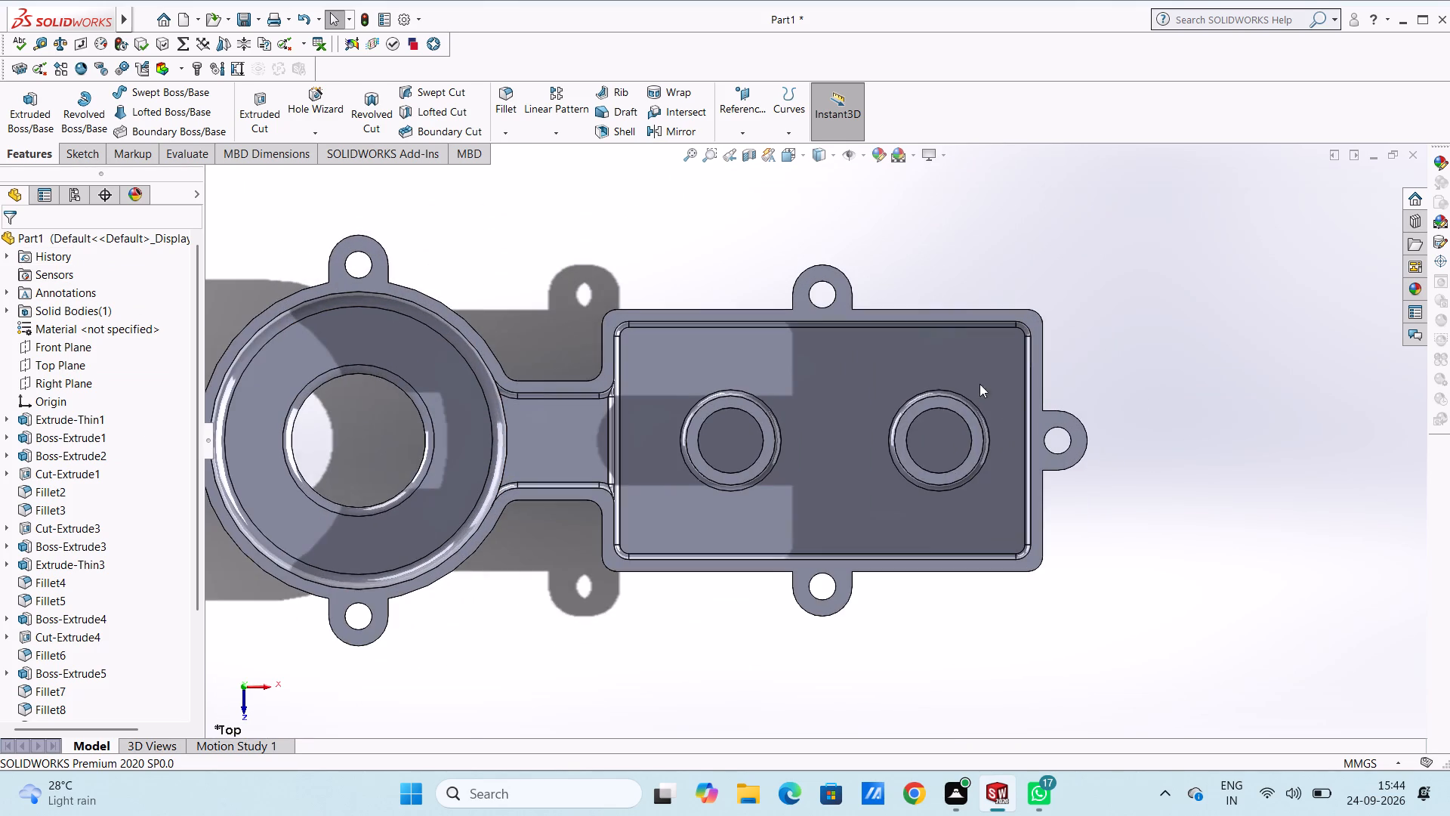
scroll(958, 396, "down", 2)
scroll(634, 416, "down", 4)
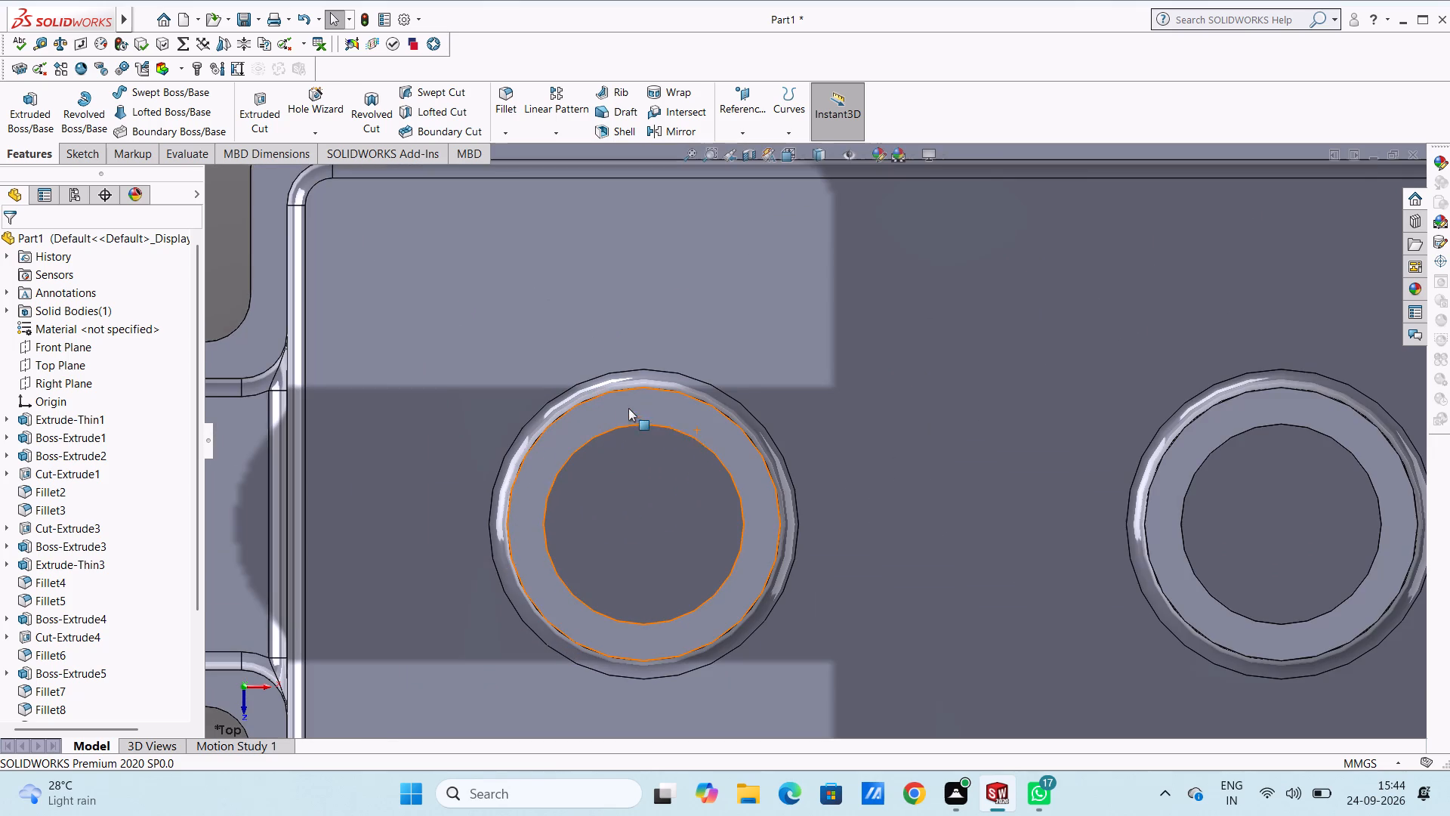
left_click(625, 408)
left_click(687, 373)
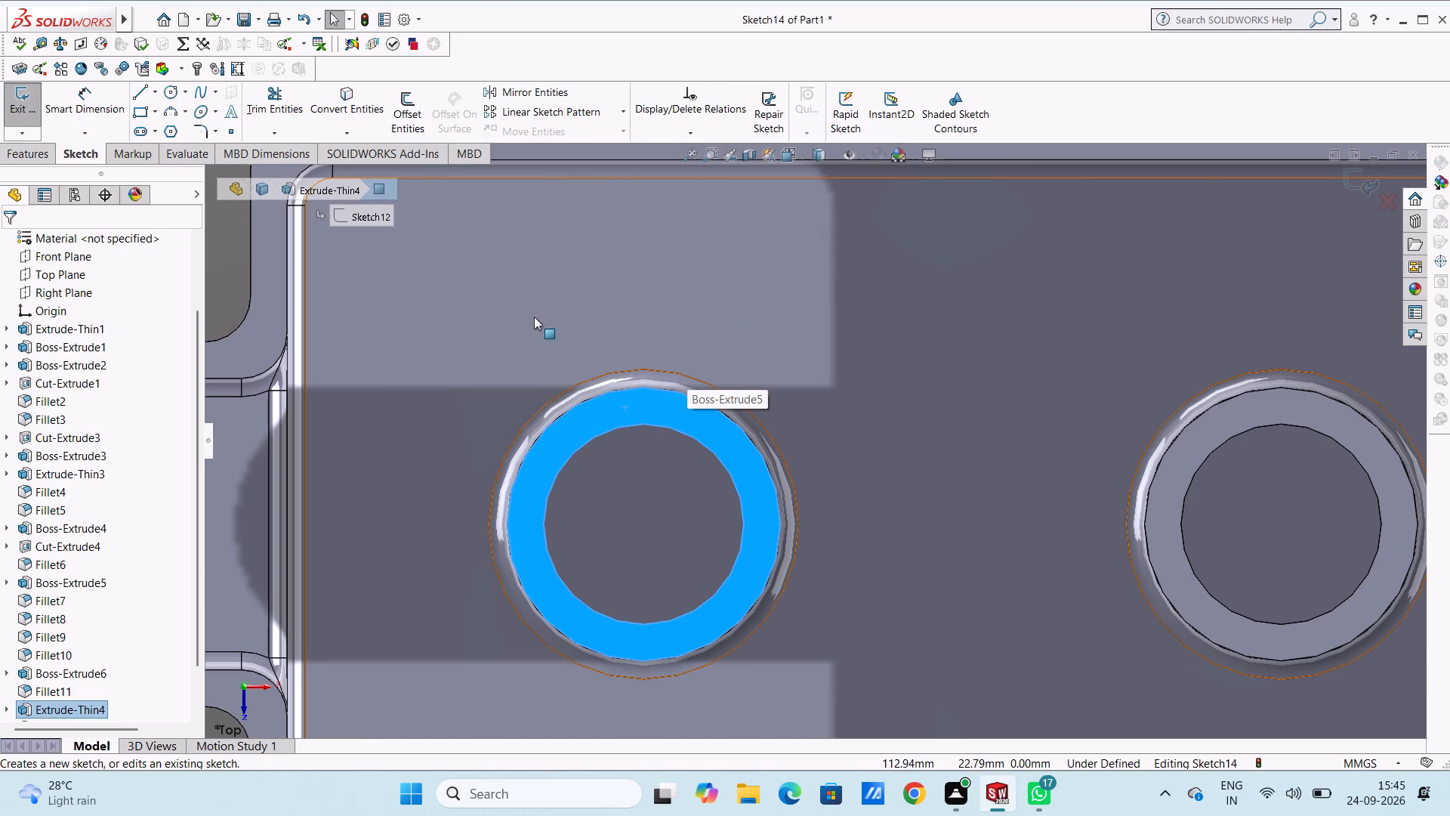
left_click(94, 125)
left_click(168, 93)
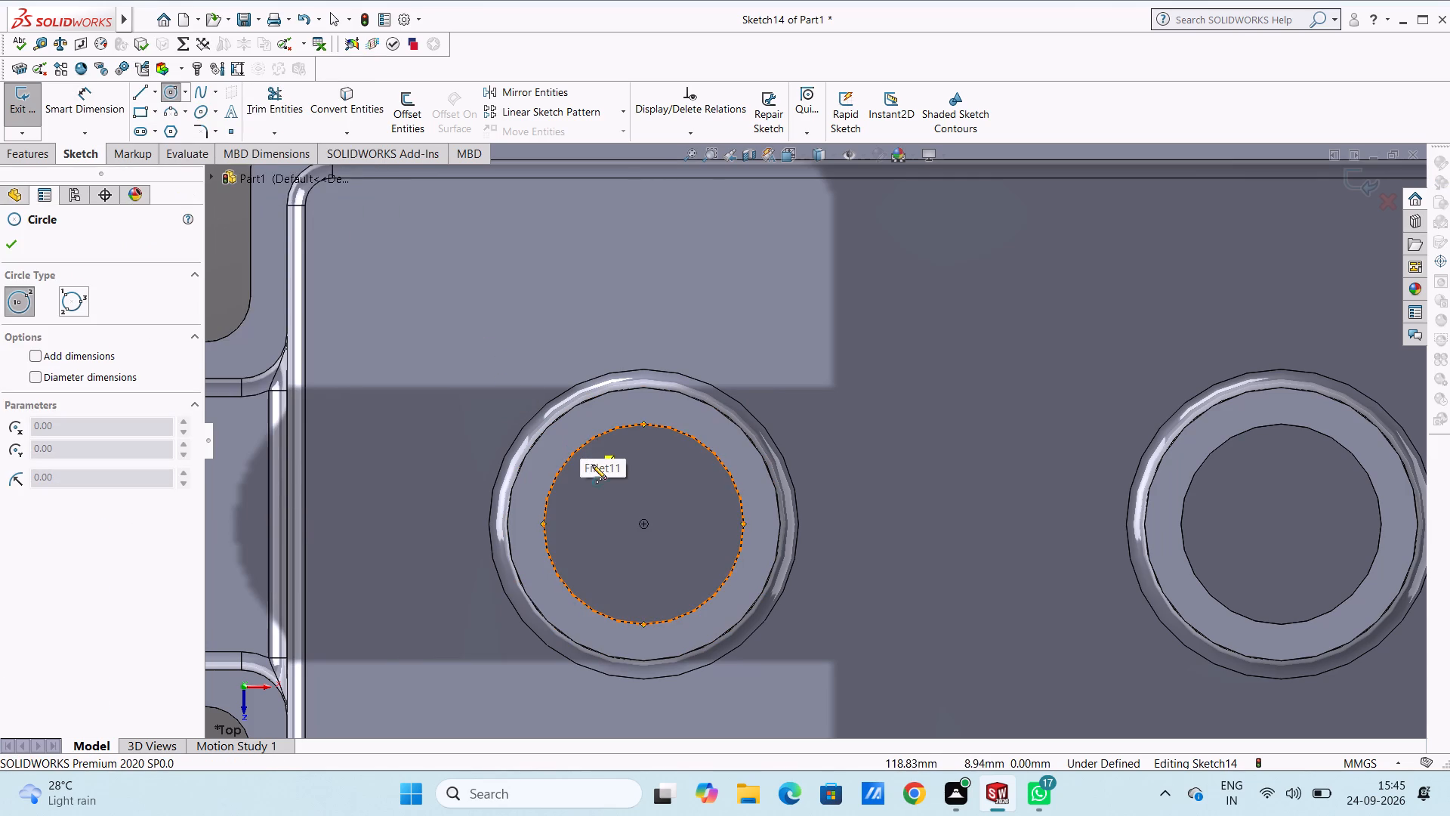
left_click(641, 524)
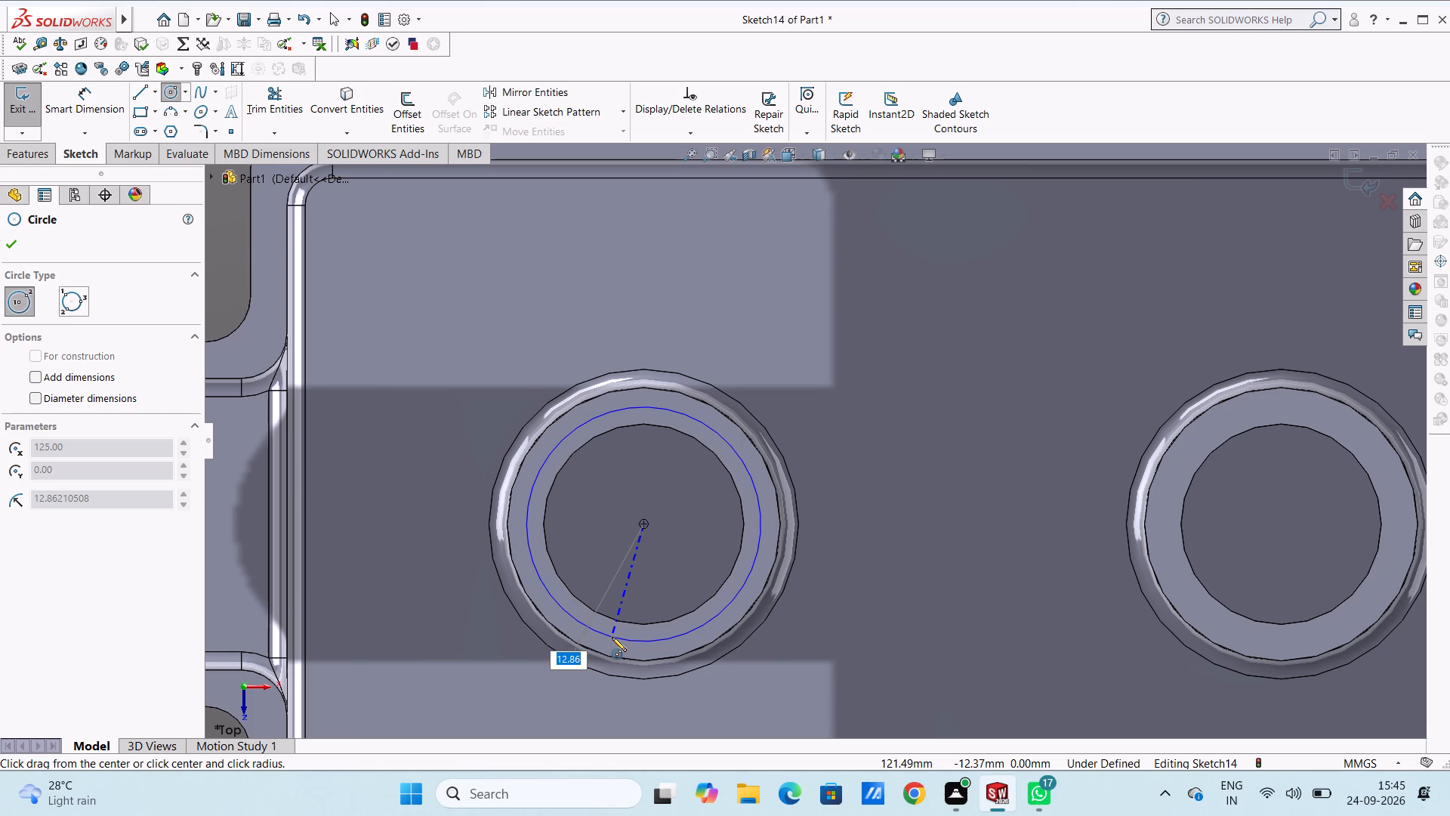
type("12.5")
key("Return")
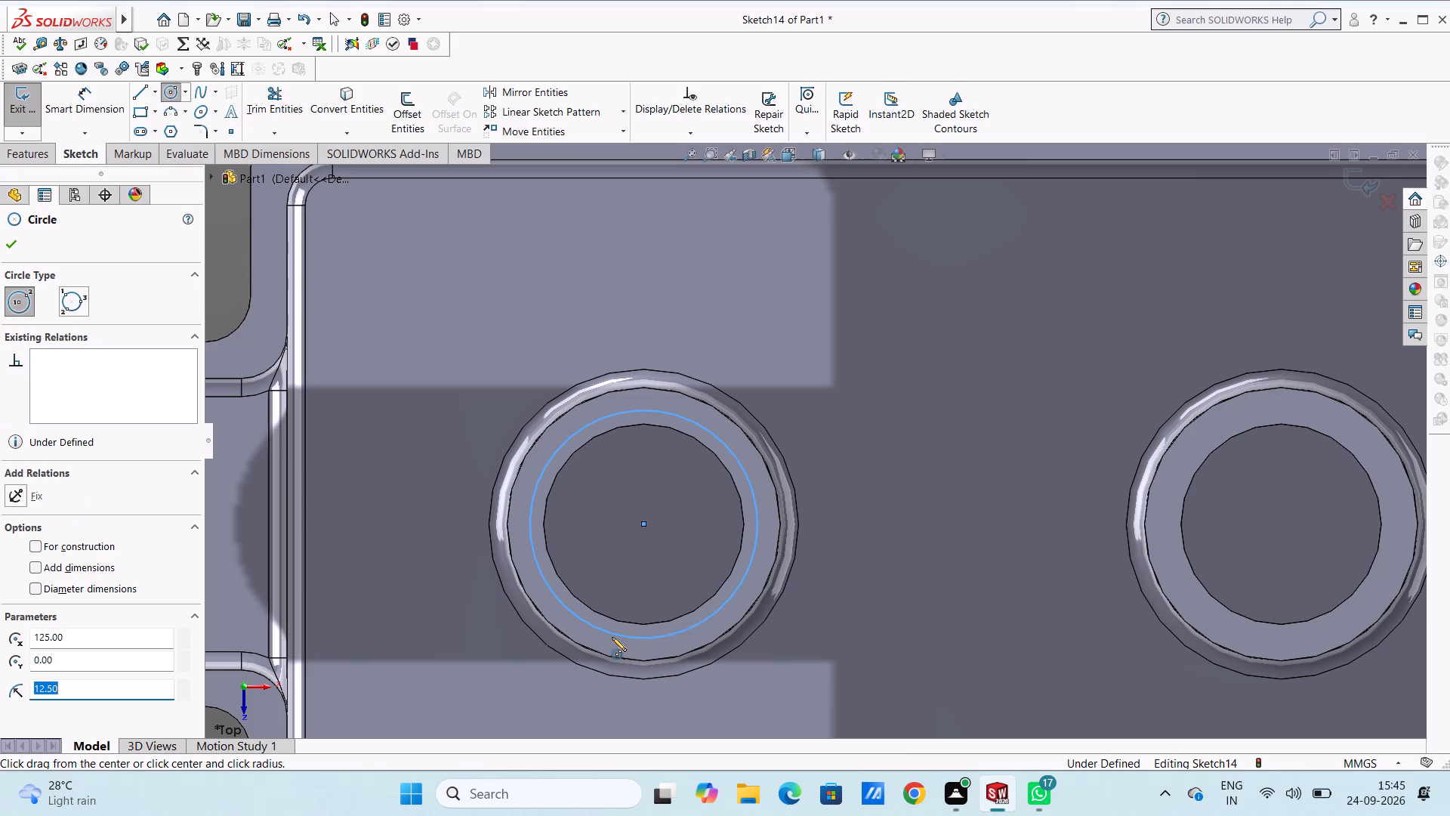
Draw a second circle of 12.5 mm radius, concentric with the tube farther from the channel.
scroll(867, 559, "up", 3)
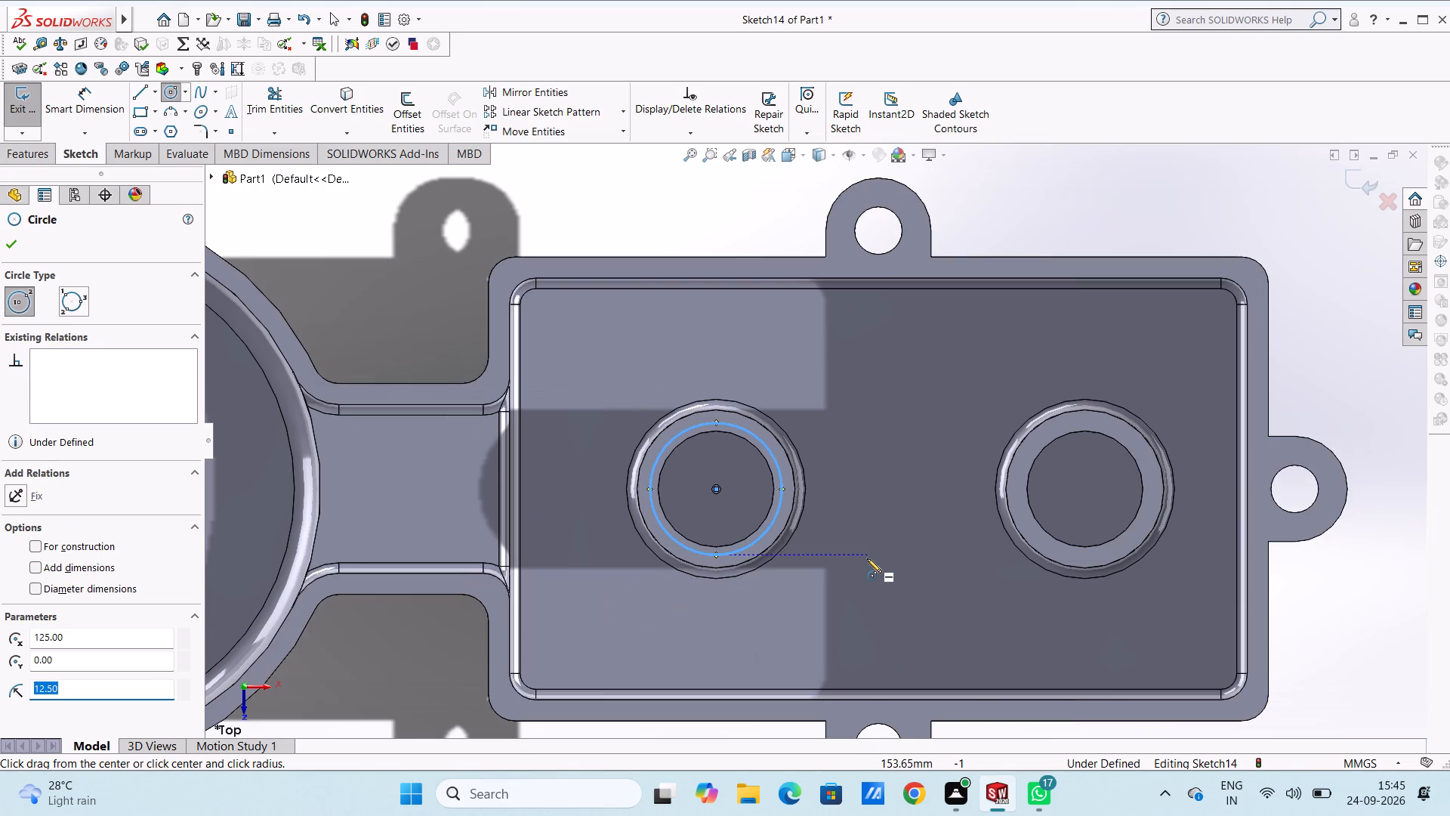
scroll(1064, 496, "down", 2)
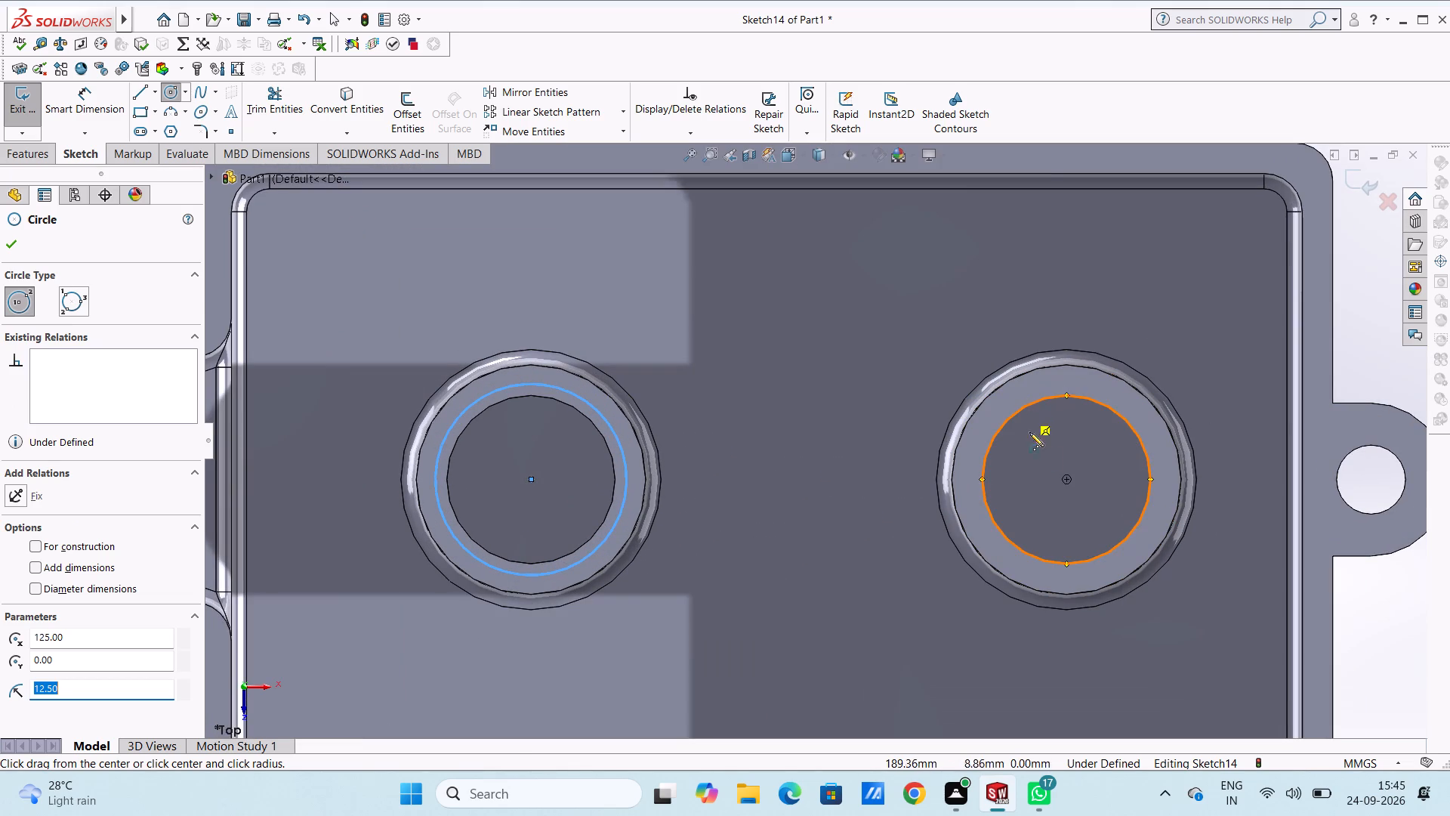
left_click(1067, 478)
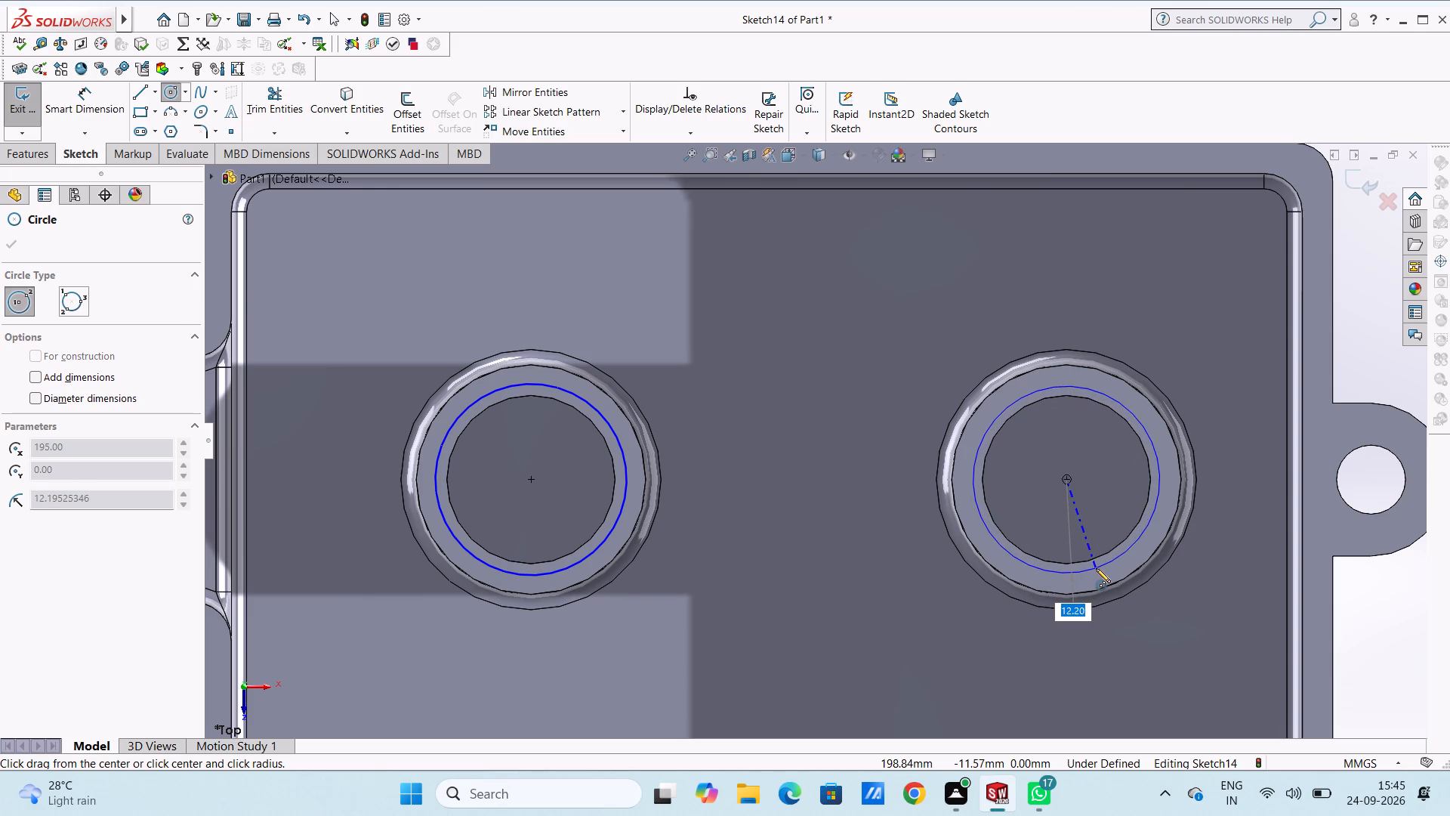
type("12.5")
key("Return")
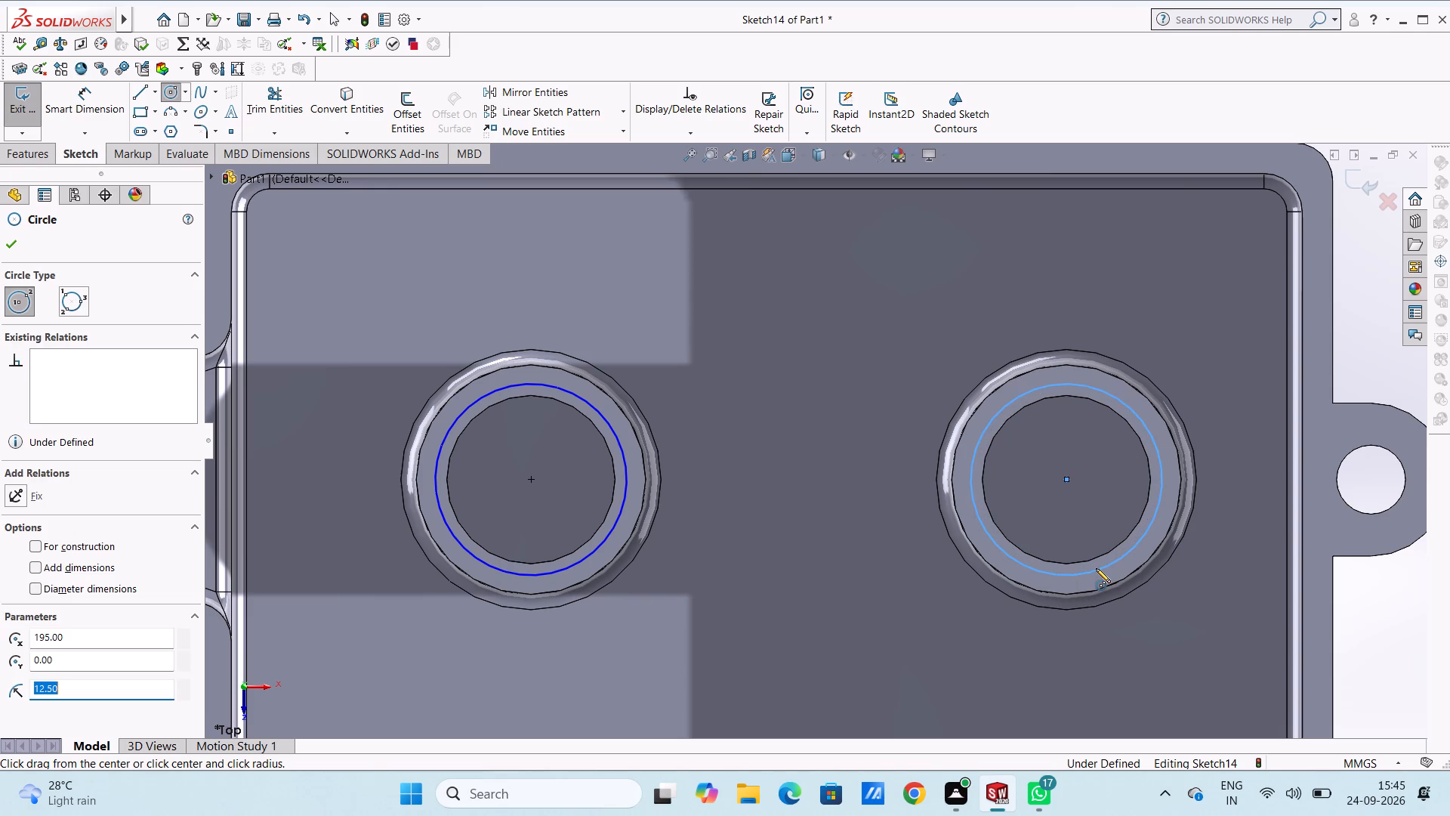
key("Escape")
key("Escape")
Dimension the diameters of both circles on the tube tops at 25 mm.
scroll(1131, 574, "up", 2)
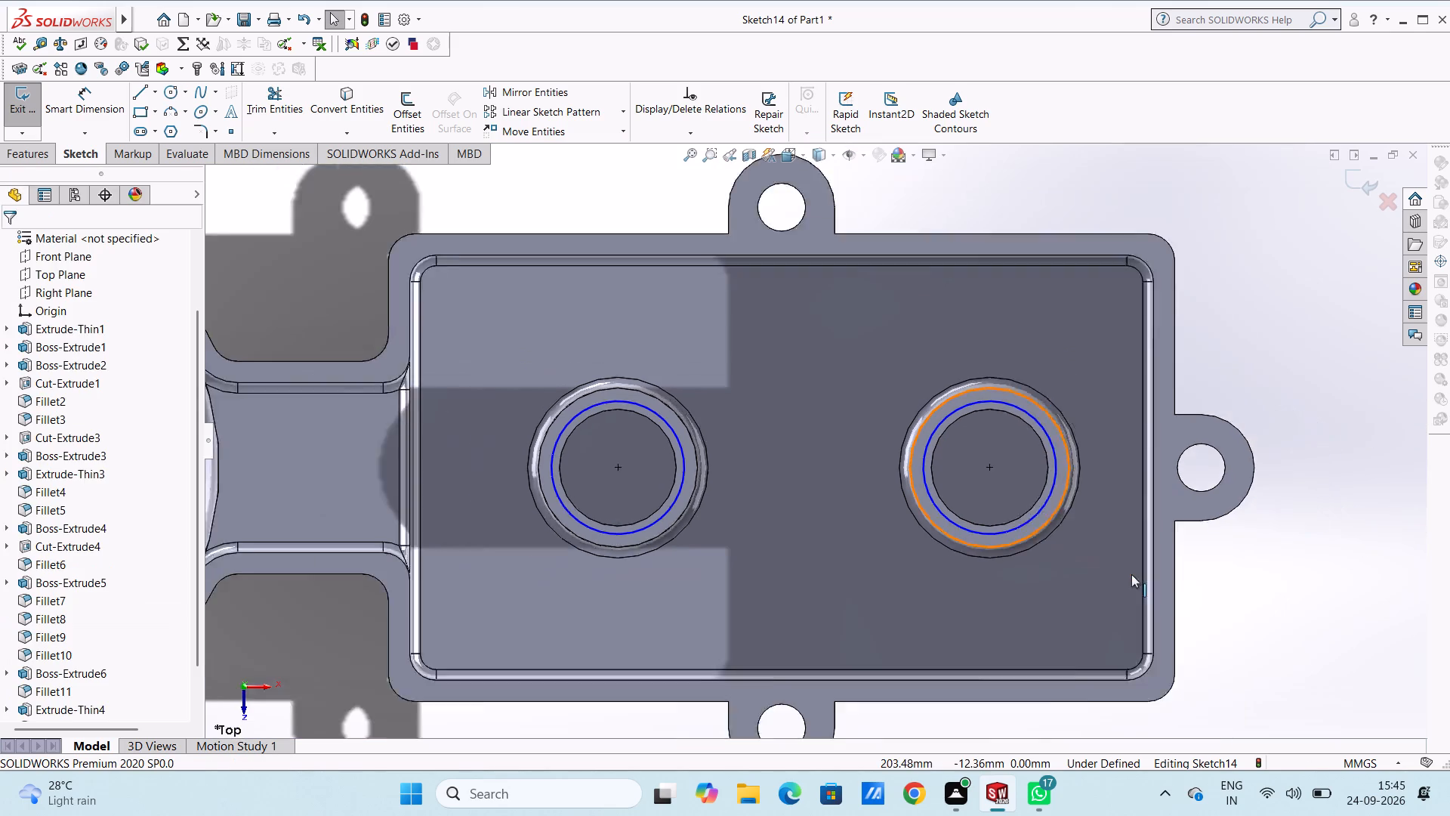
scroll(1131, 574, "up", 1)
left_click(70, 97)
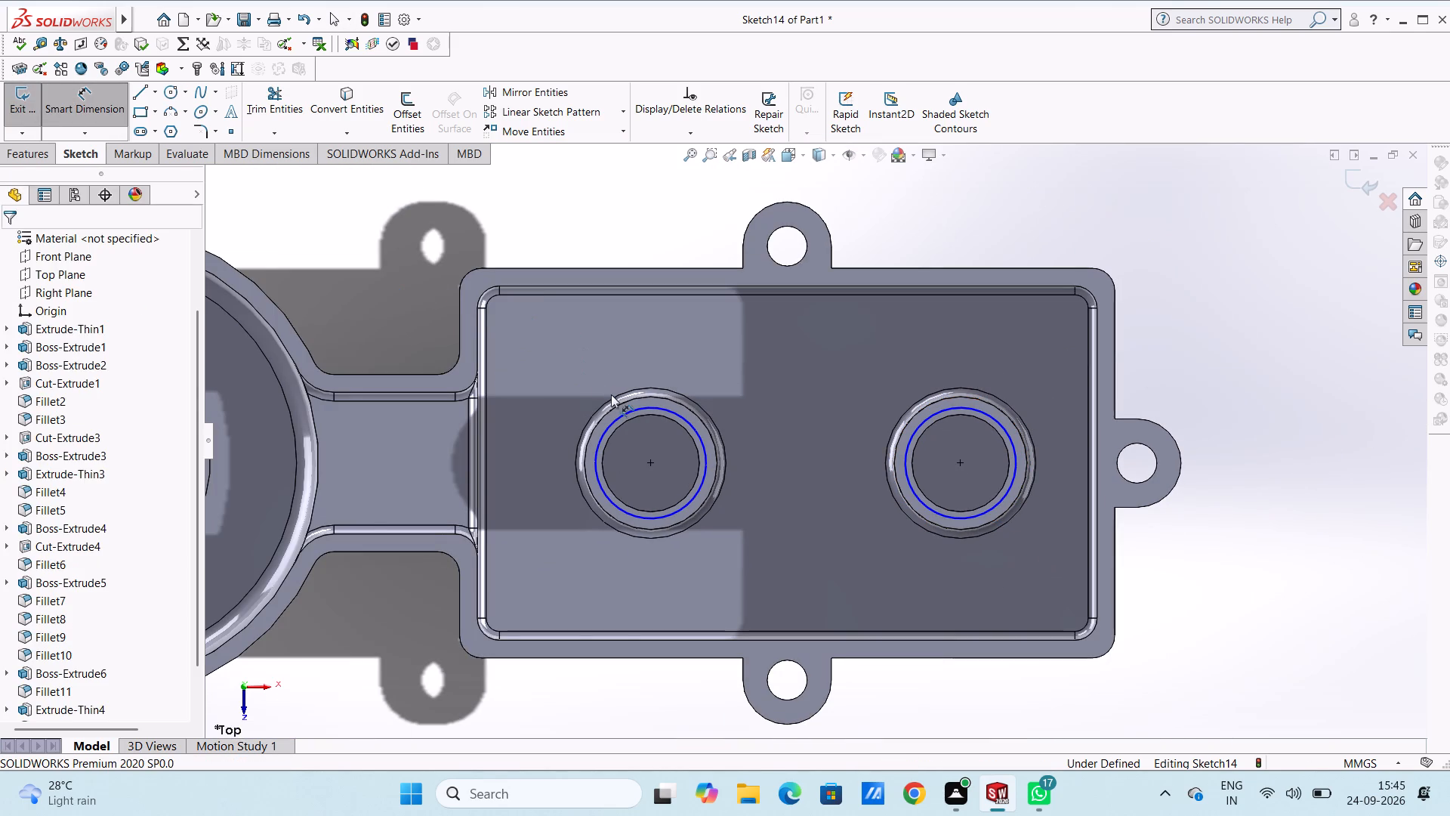
left_click(623, 417)
left_click(449, 229)
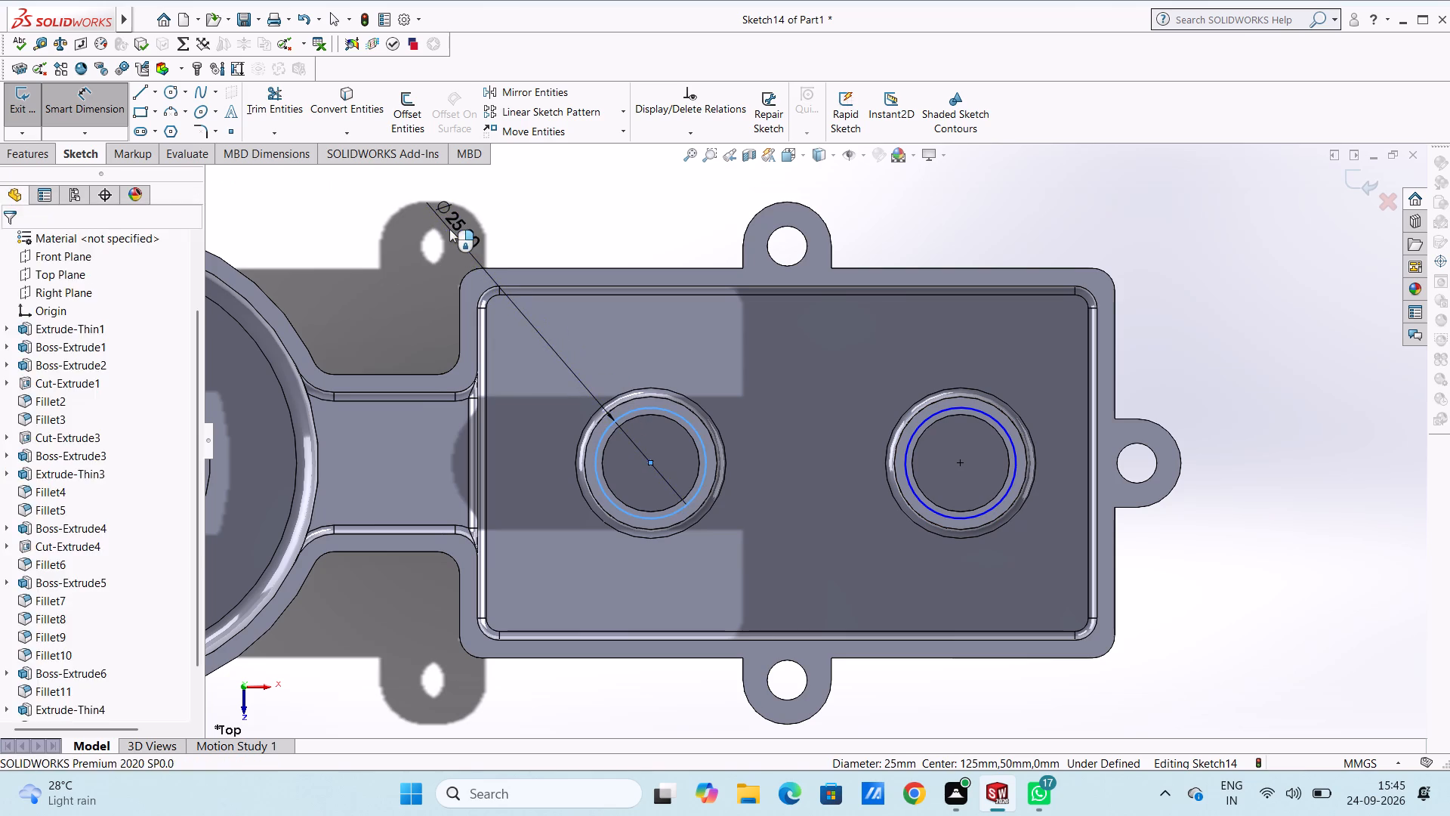
left_click(386, 206)
left_click(349, 219)
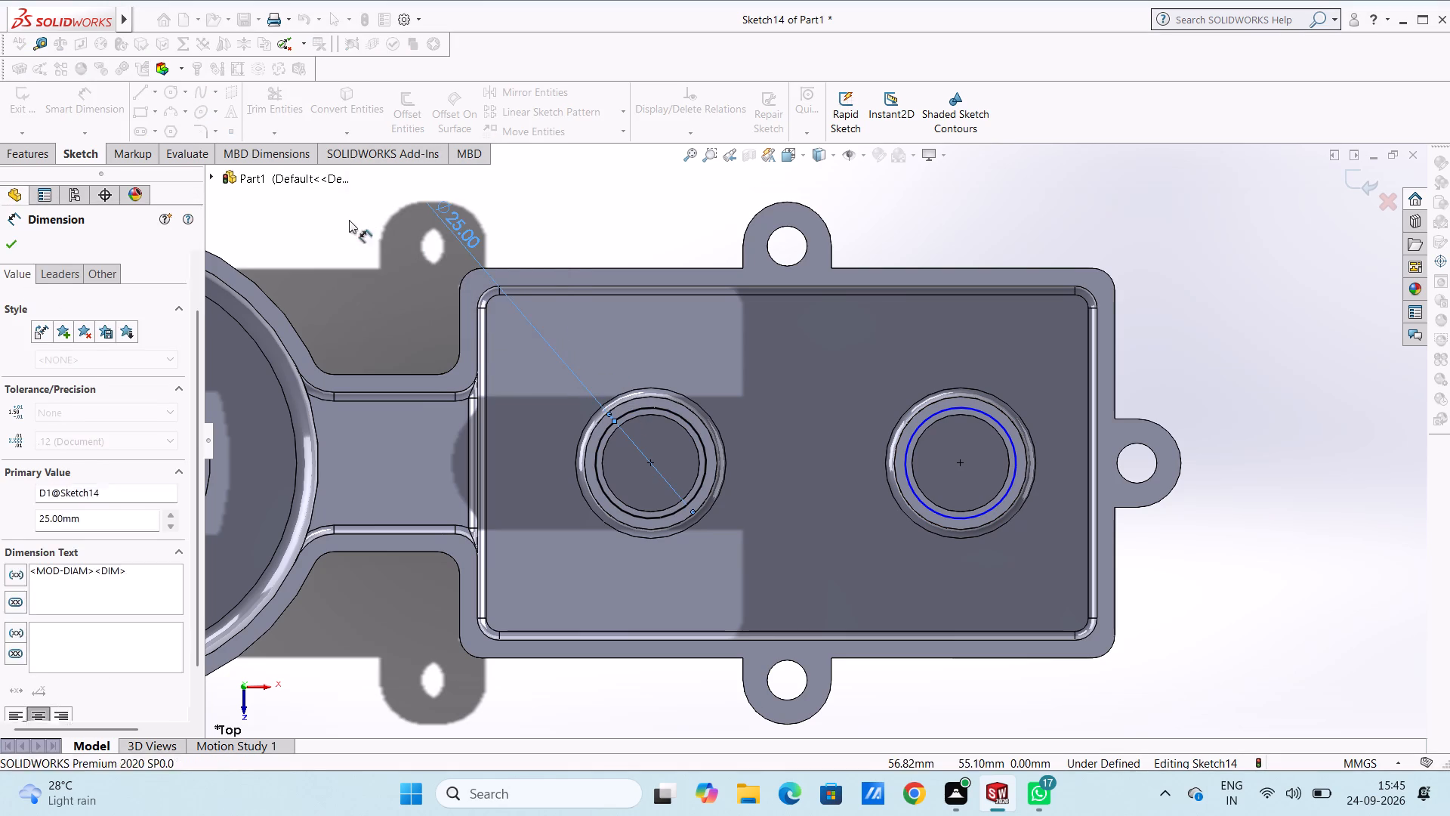
left_click(941, 414)
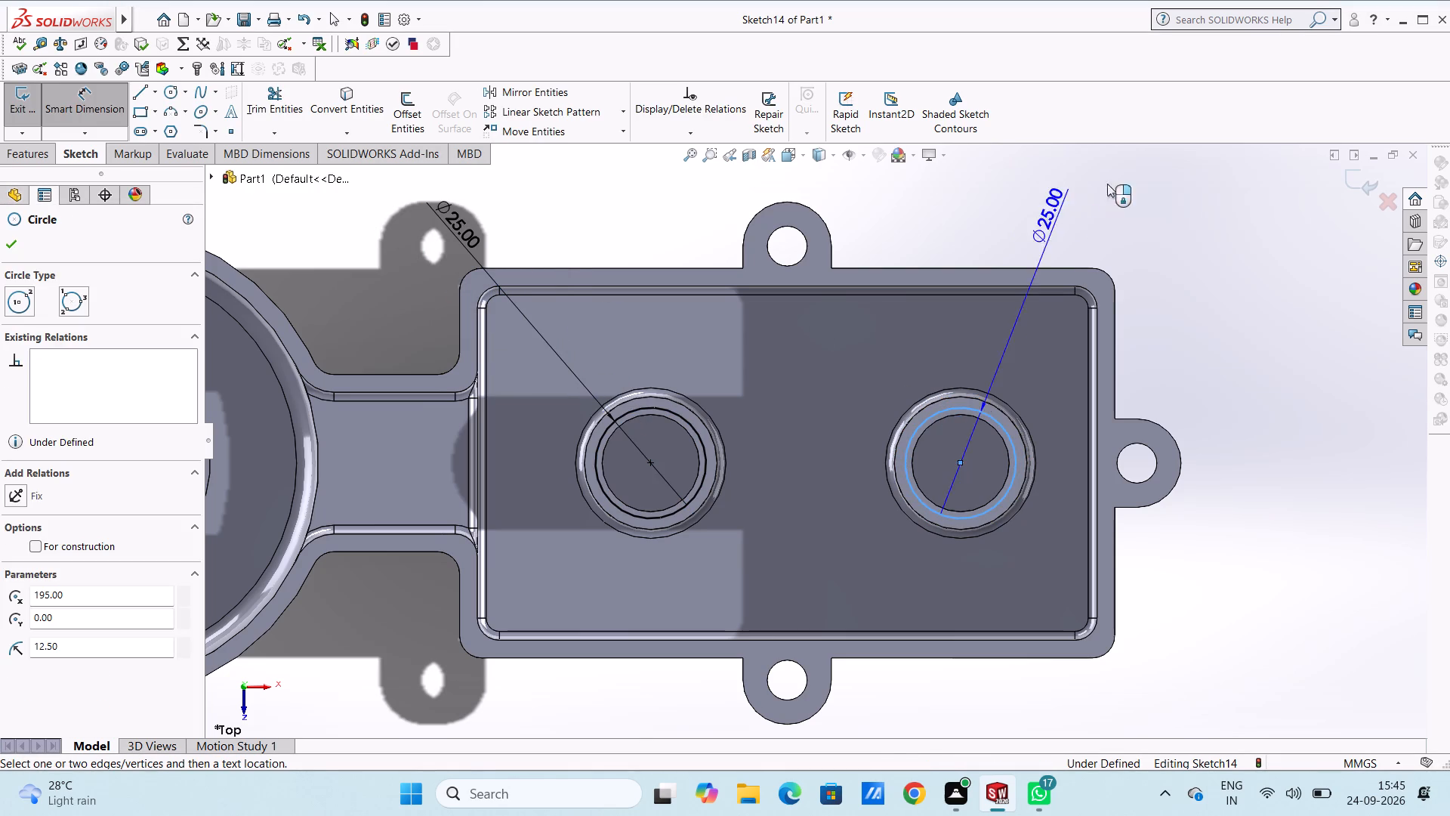
left_click(1144, 179)
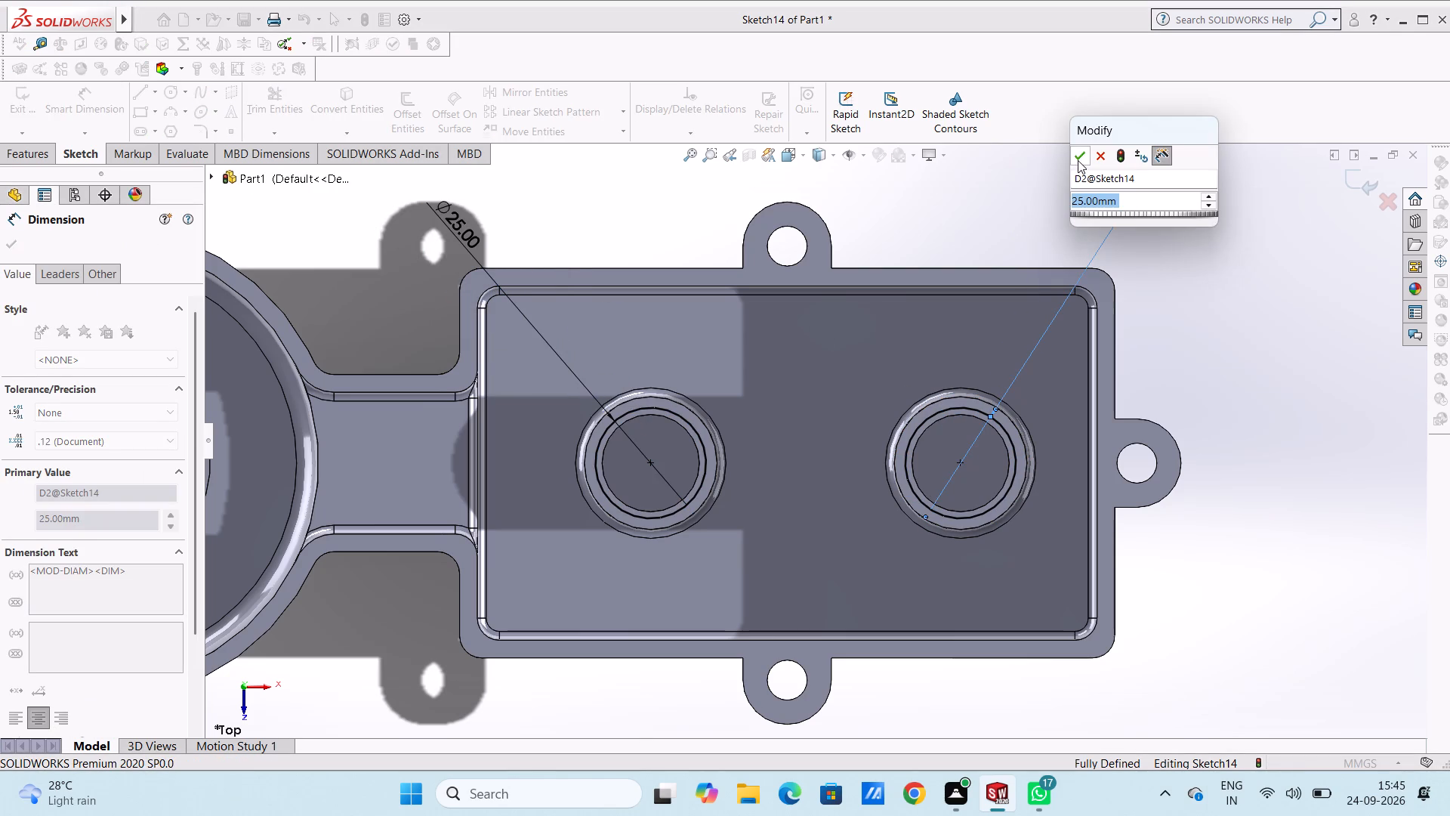
left_click(1078, 160)
left_click(1029, 205)
key("Escape")
key("Escape")
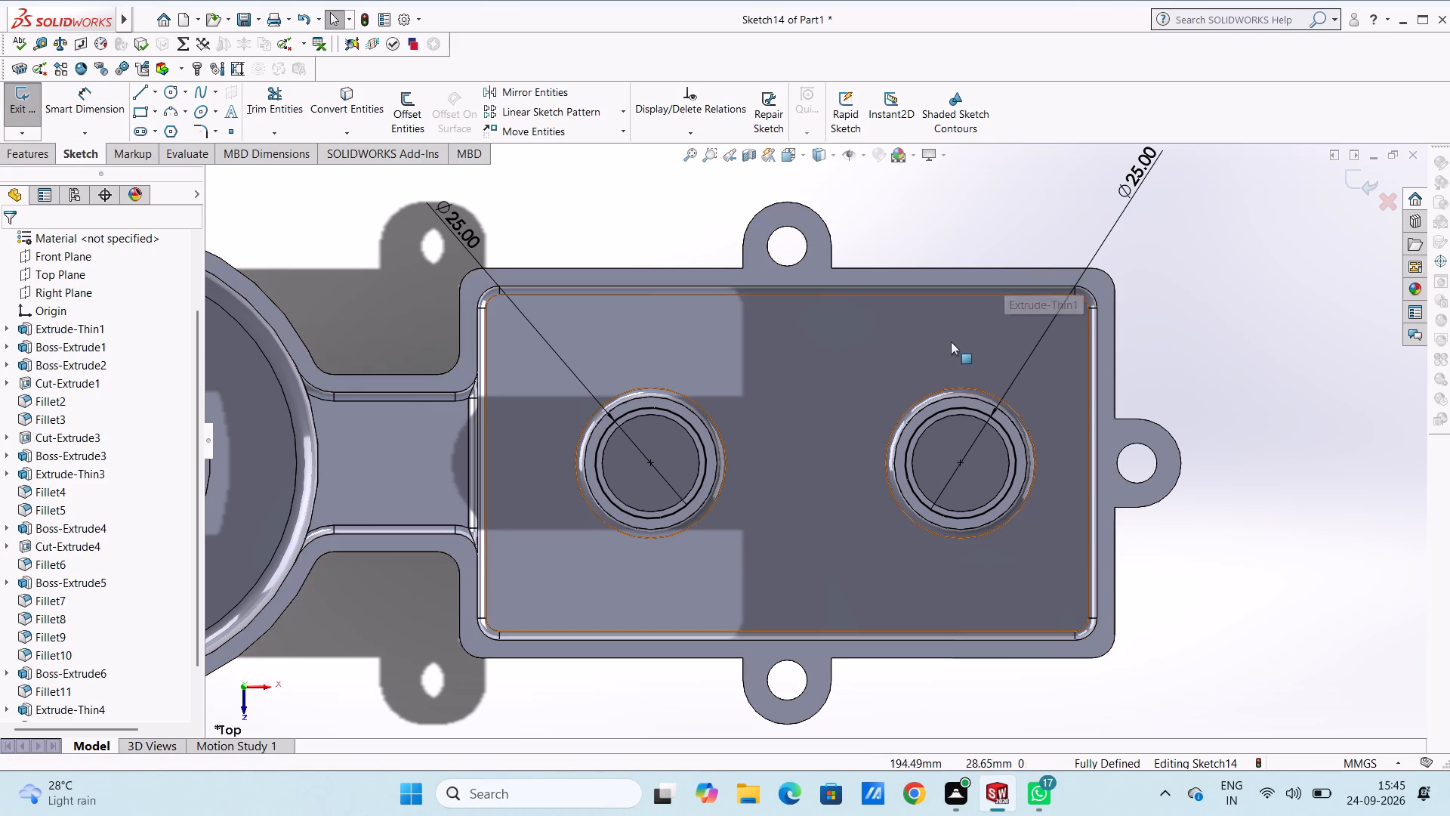
Cut-extrude the two 25 mm circles 5 mm deep into the tube tops to form stepped recesses.
scroll(817, 401, "down", 1)
scroll(797, 410, "up", 1)
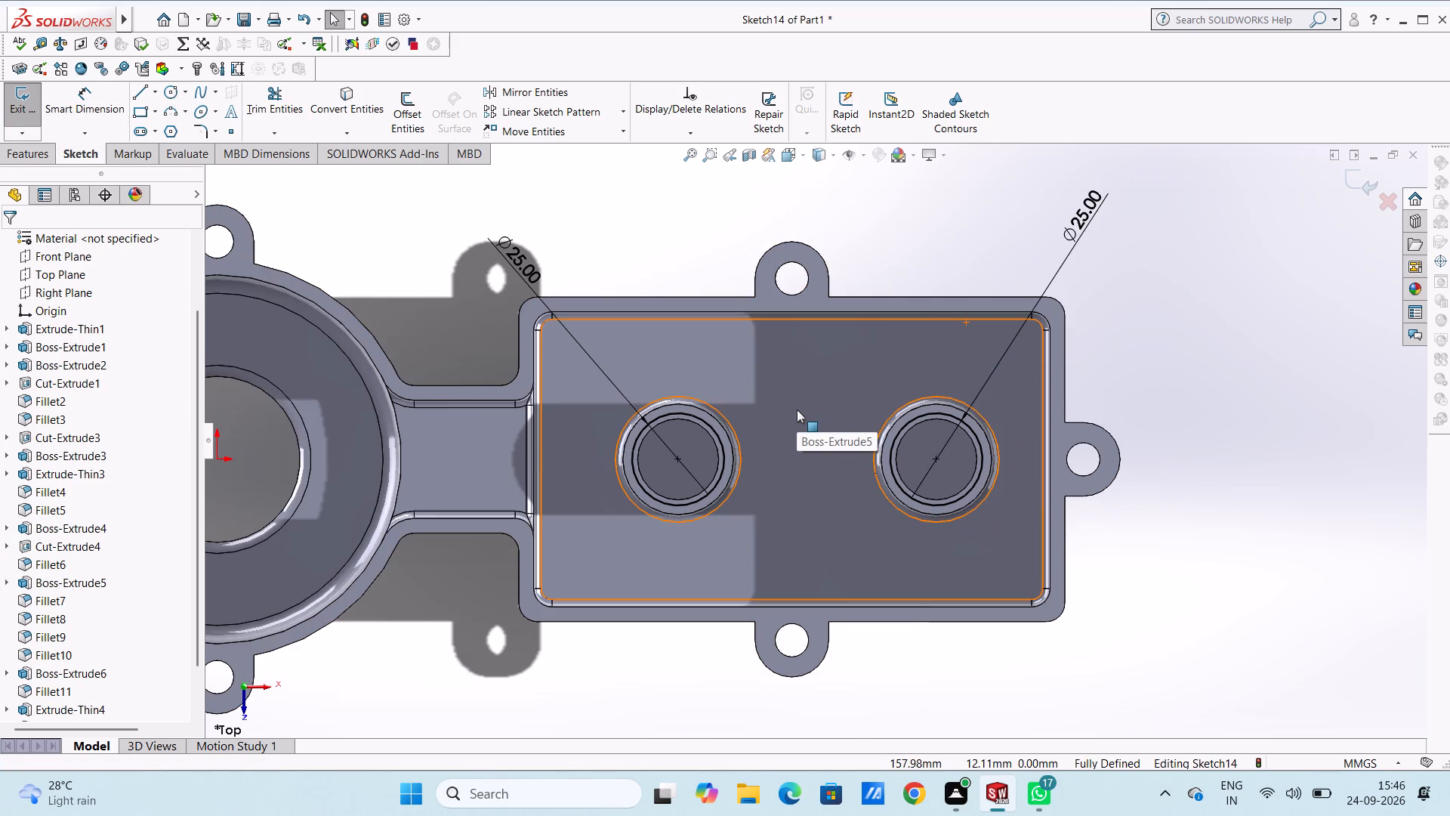
middle_click_drag(797, 410, 734, 365)
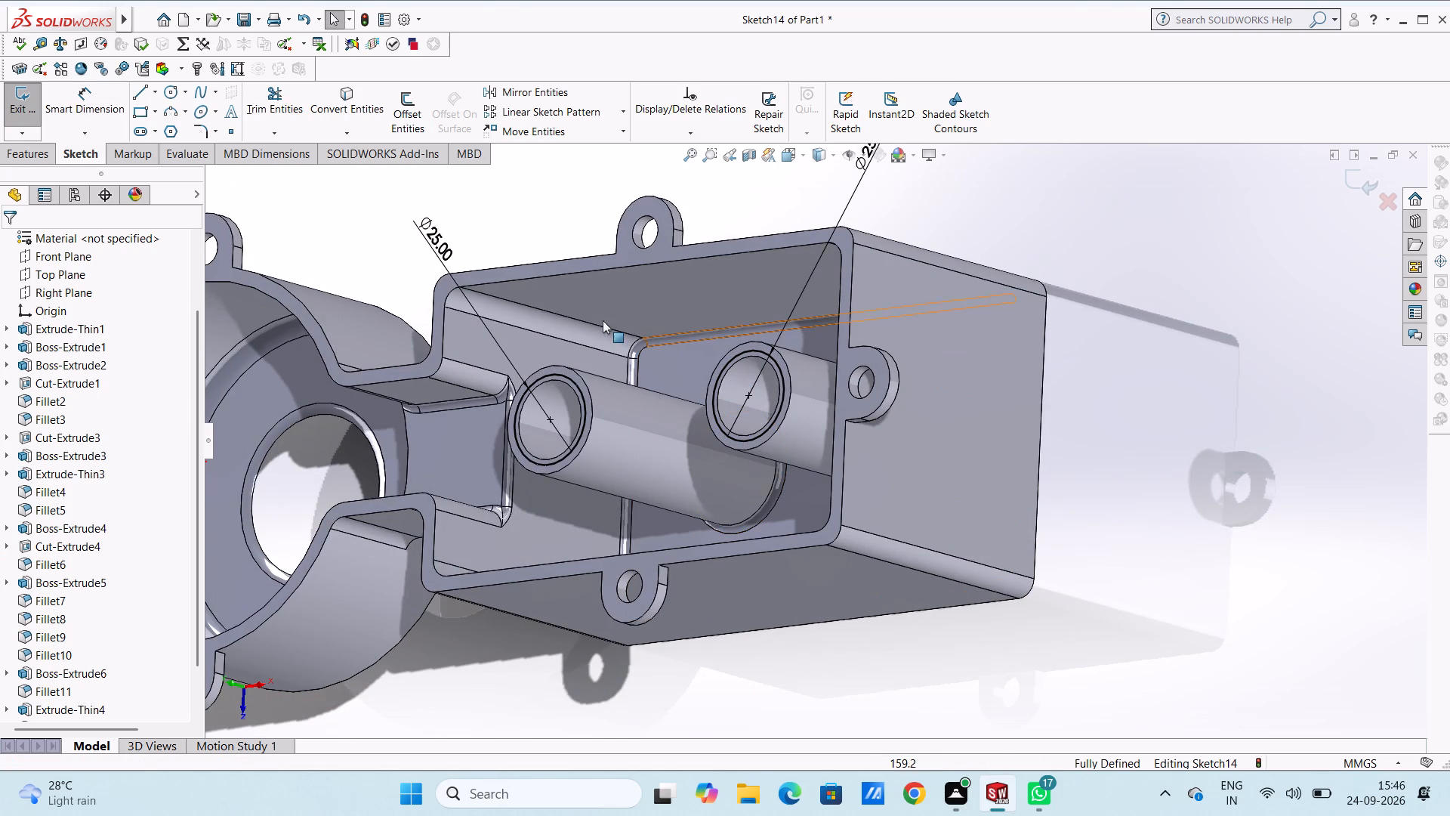
left_click(19, 150)
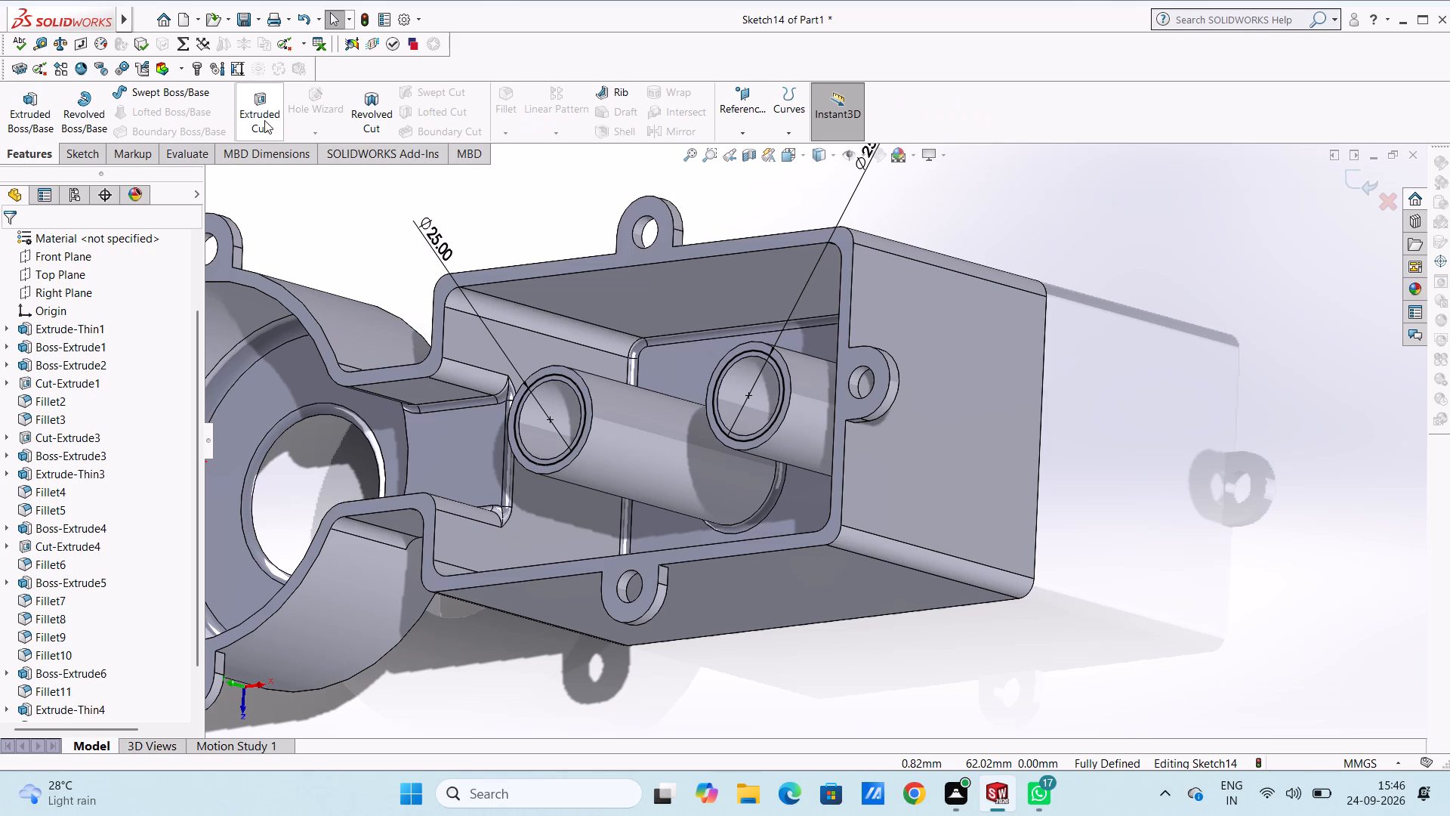
left_click(263, 108)
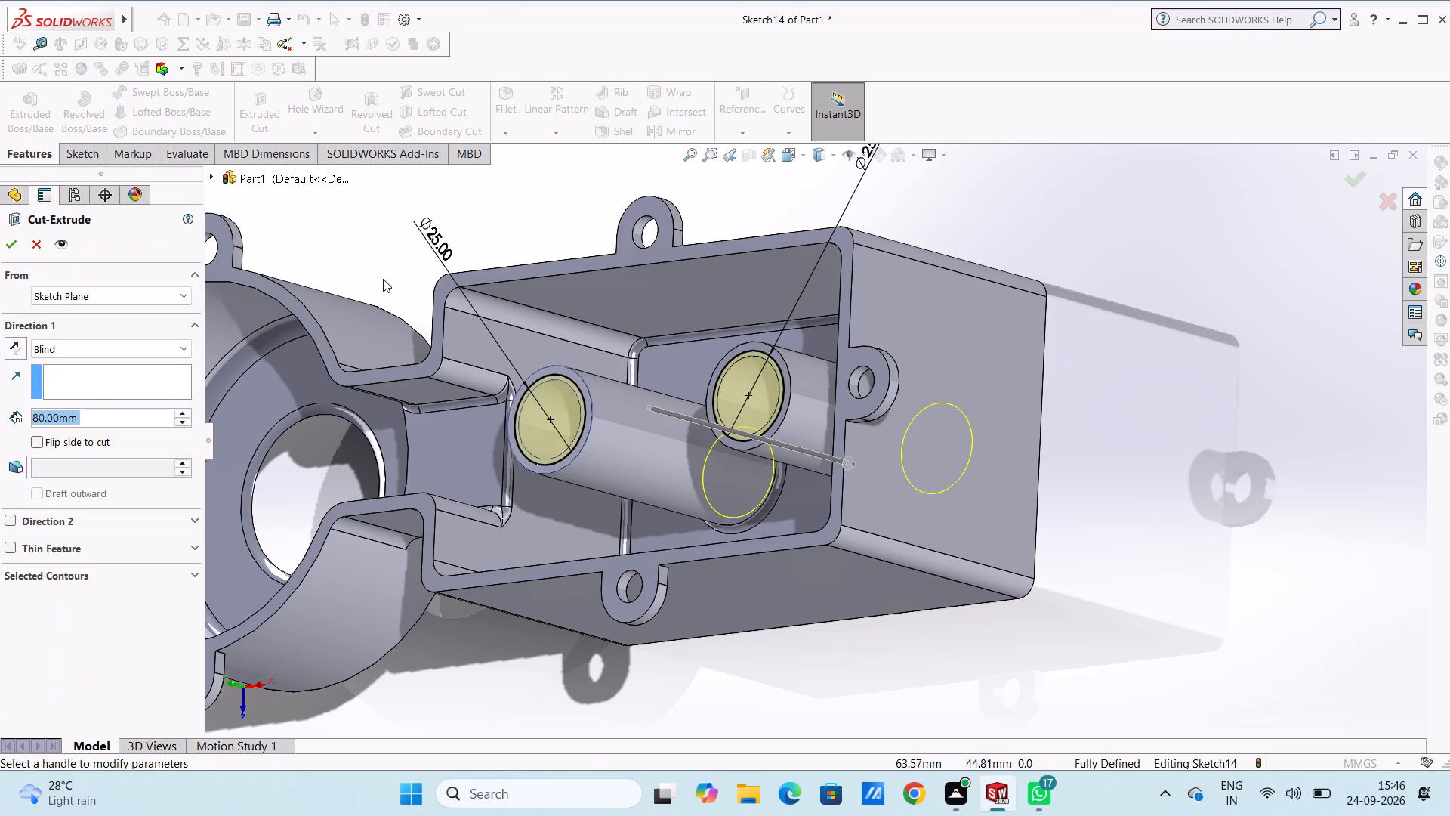
key("5")
key("Return")
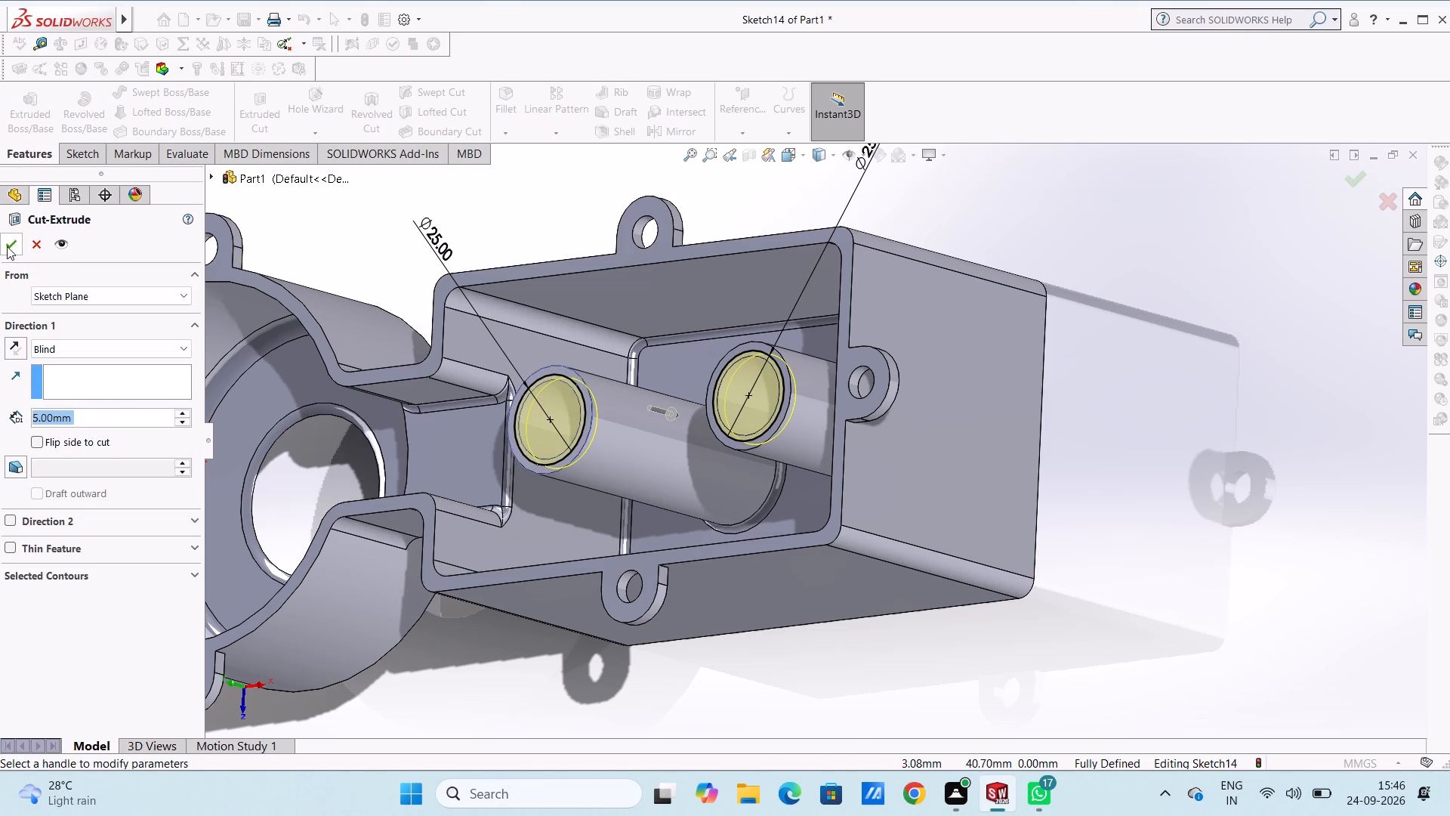
left_click(7, 246)
left_click(372, 248)
Fillet the recess's inner rim edge on top of the tube nearer the channel with a 1 mm radius.
middle_click_drag(395, 257, 406, 262)
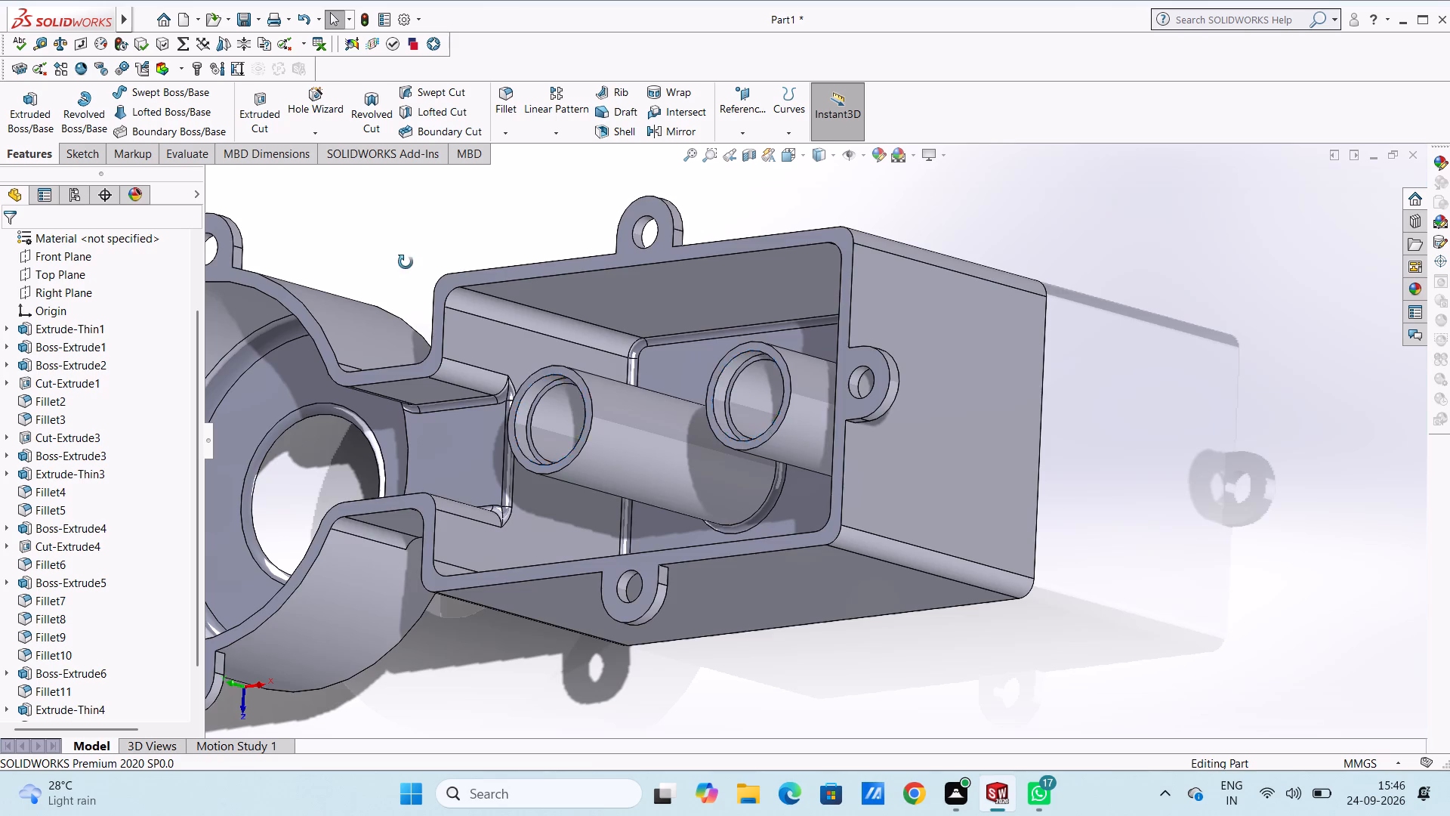
middle_click_drag(406, 262, 417, 260)
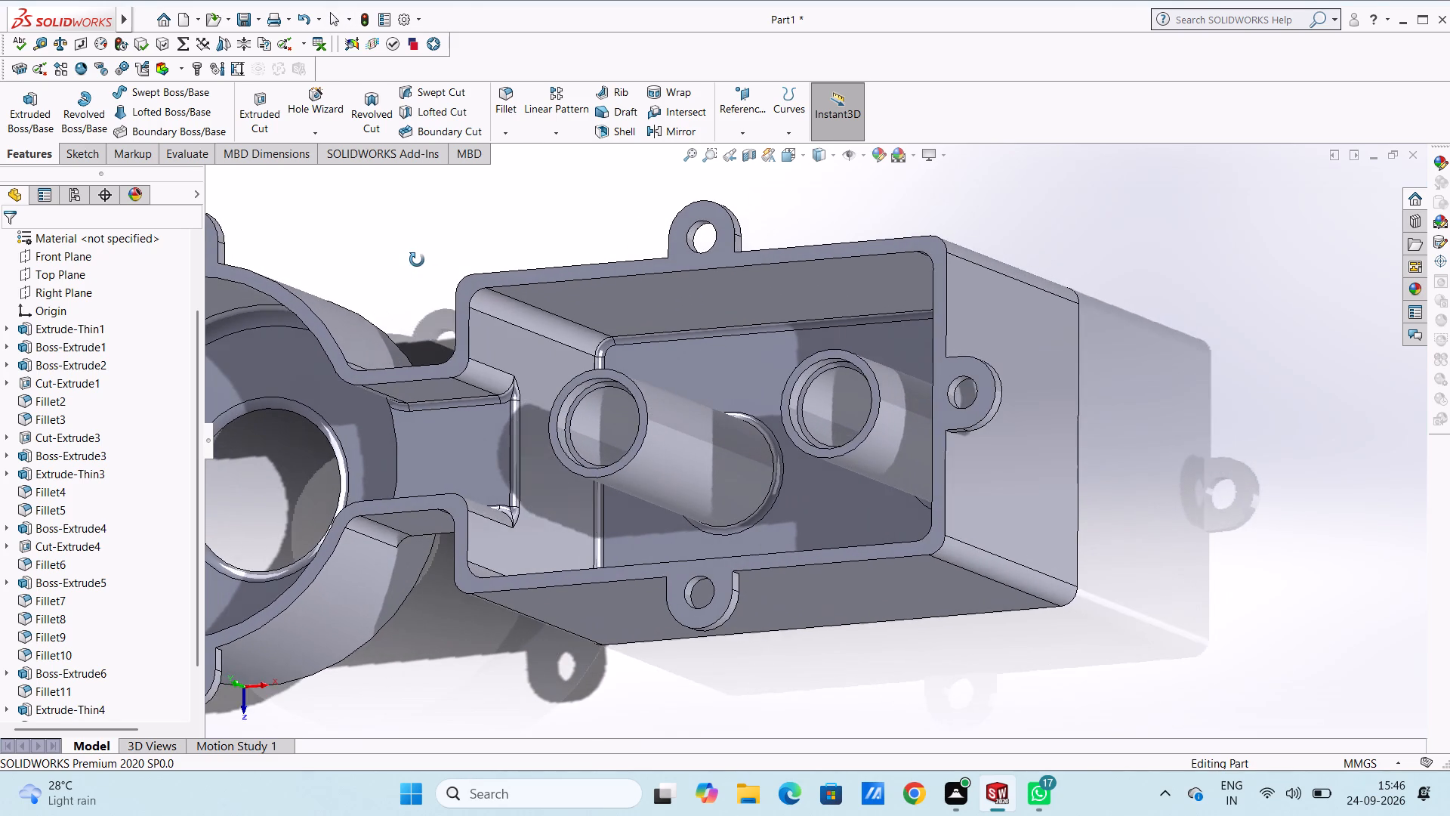
middle_click_drag(417, 260, 457, 308)
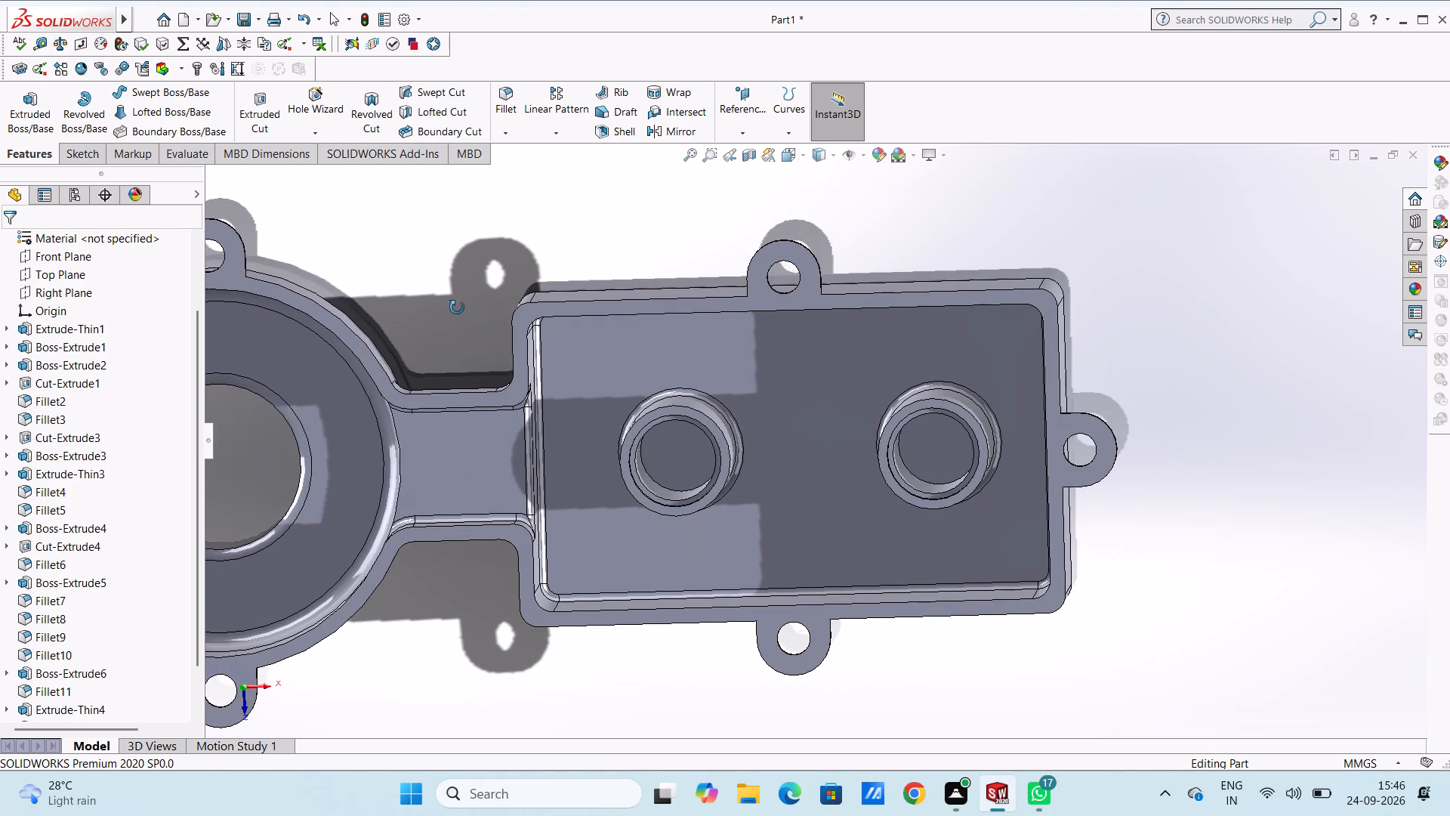
middle_click_drag(457, 308, 457, 308)
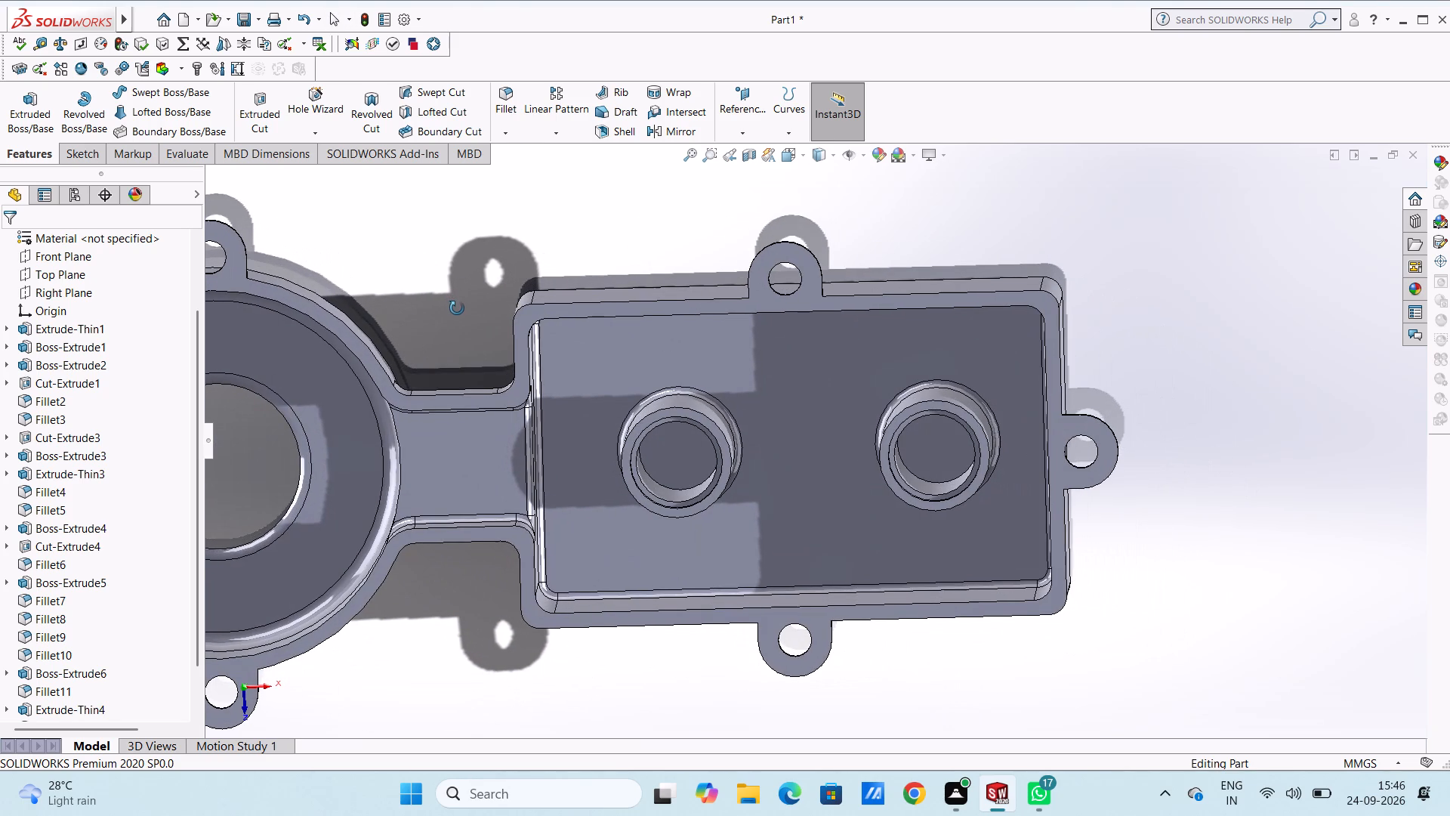
middle_click_drag(457, 308, 426, 270)
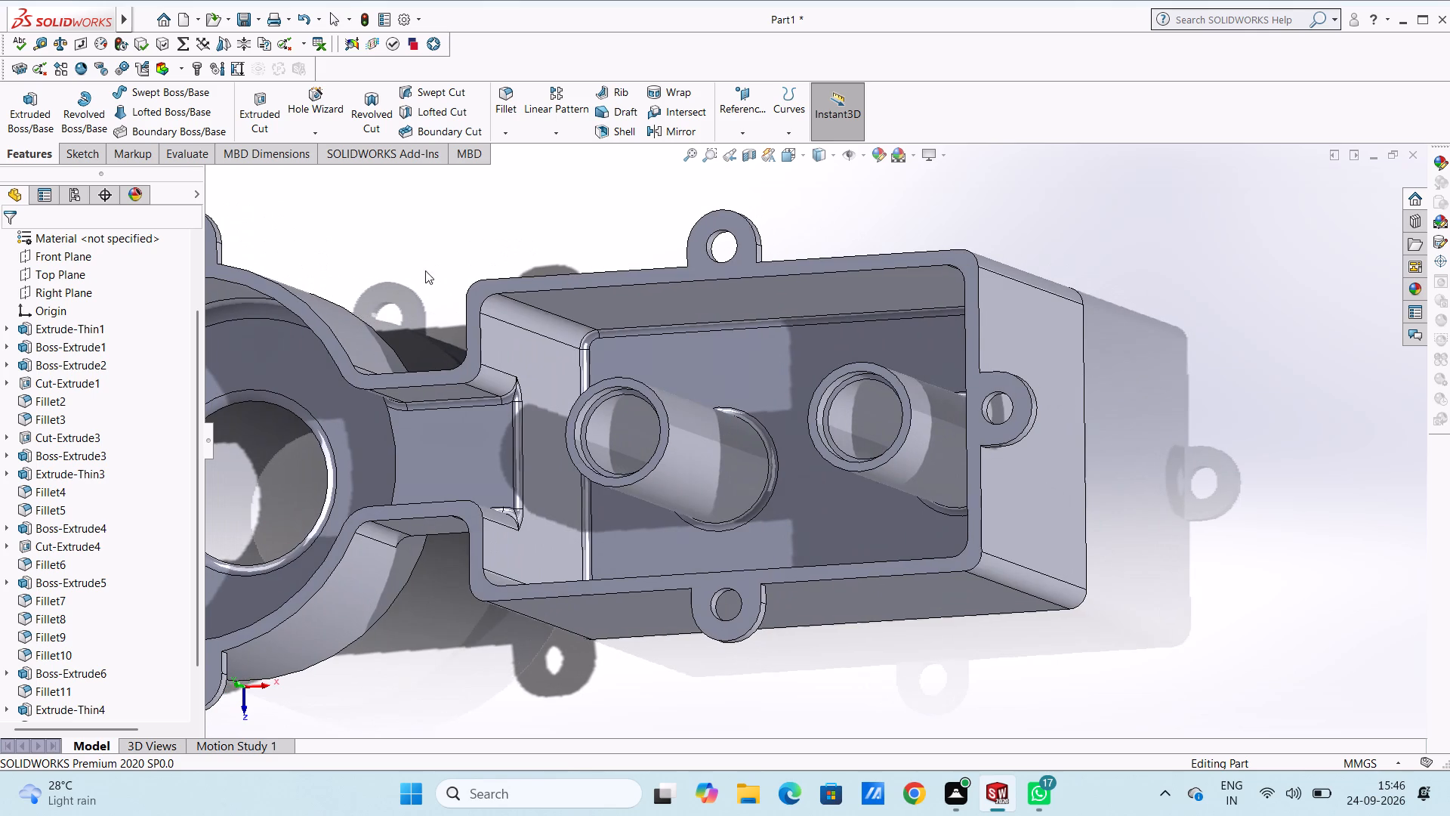
scroll(579, 403, "down", 3)
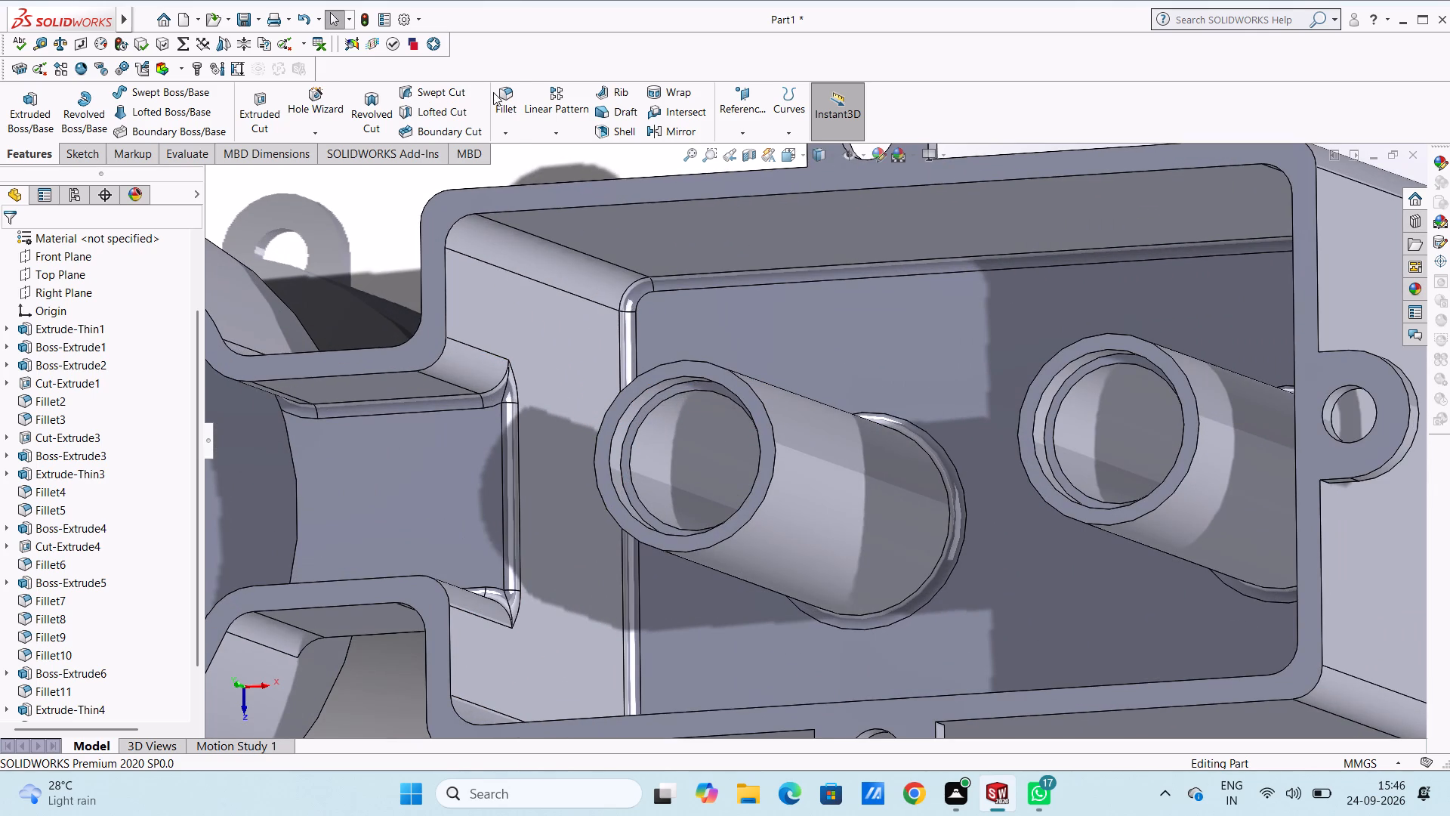
left_click(495, 92)
left_click(628, 408)
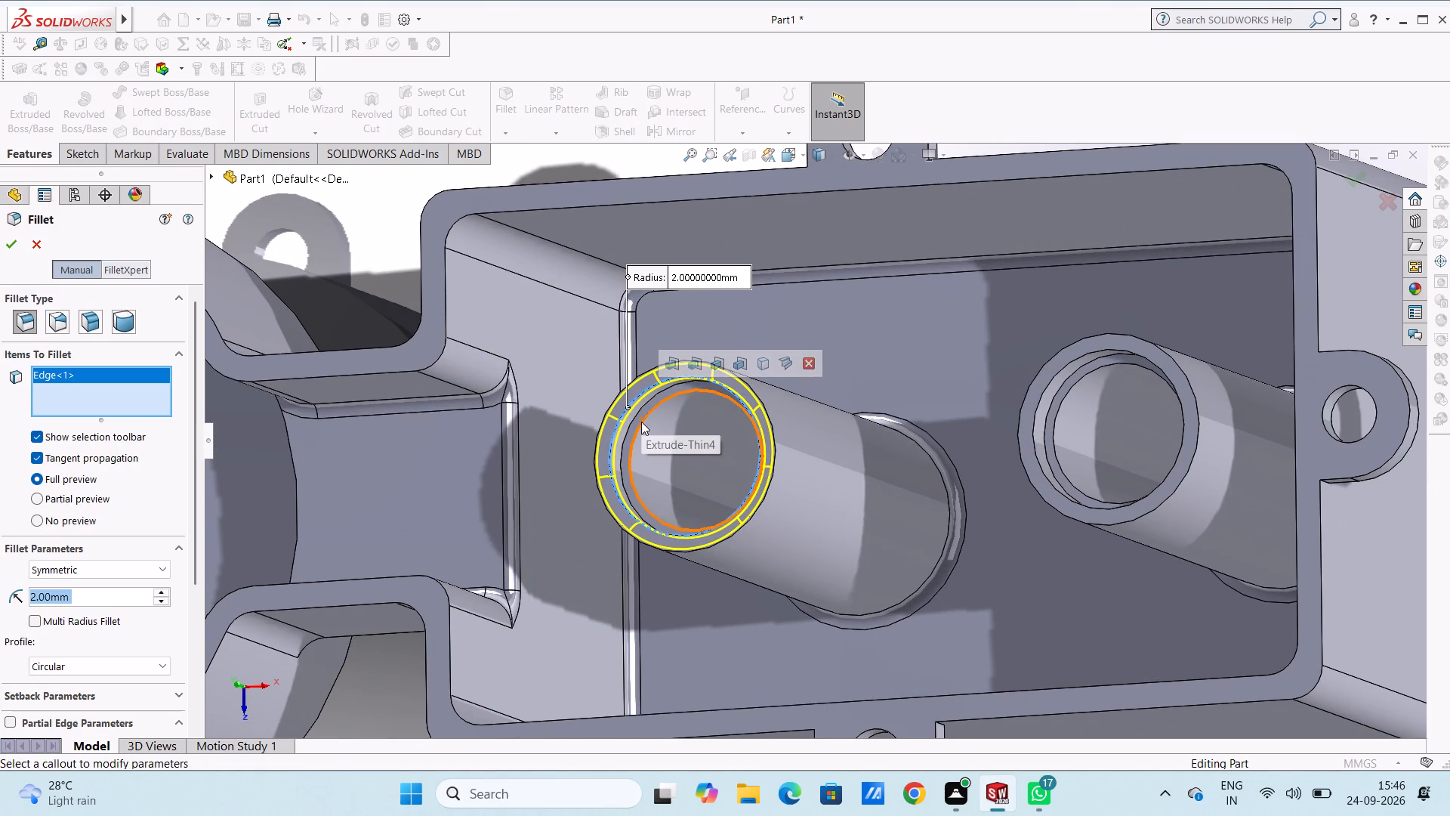
key("1")
key("Return")
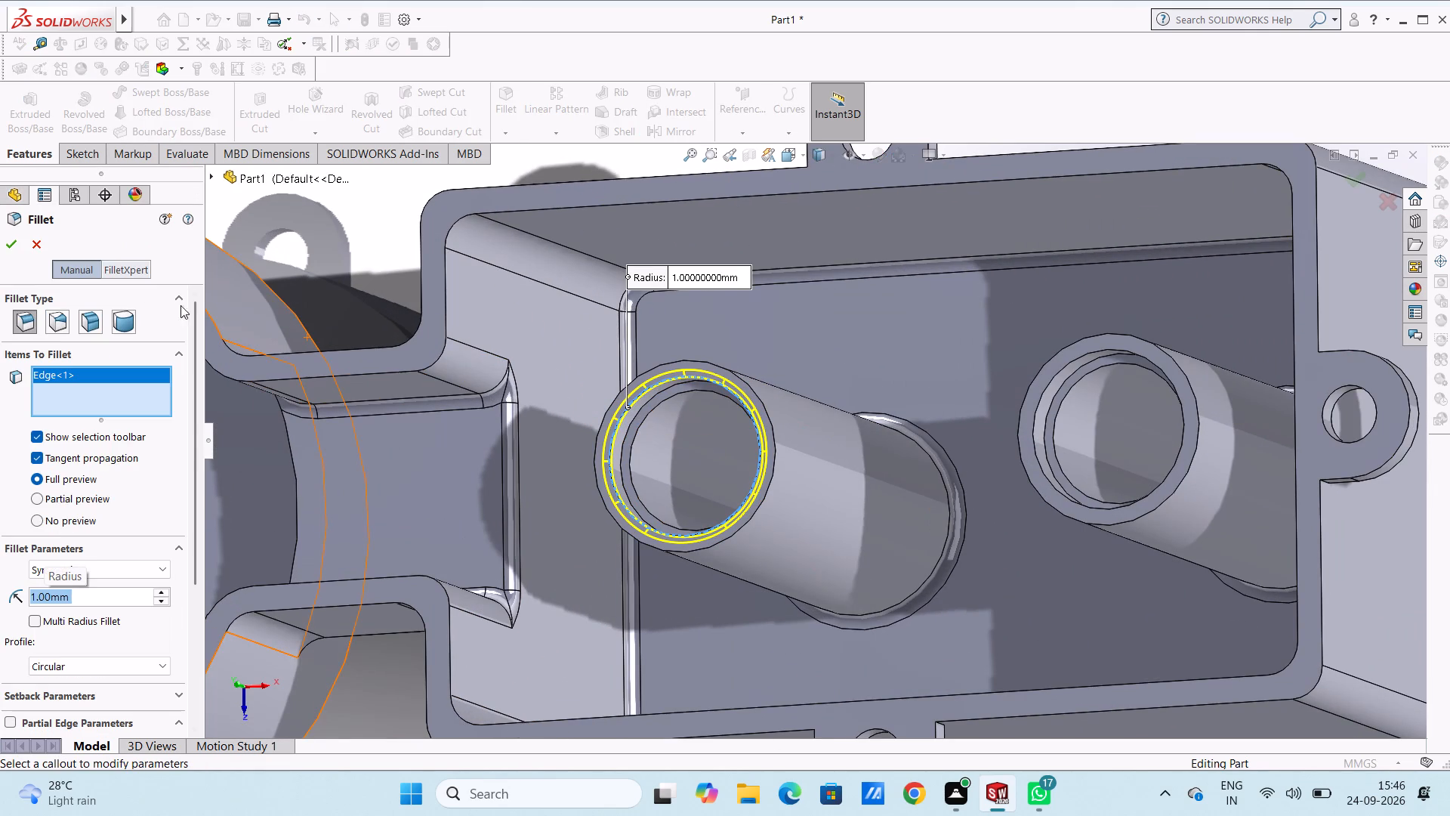
left_click(13, 249)
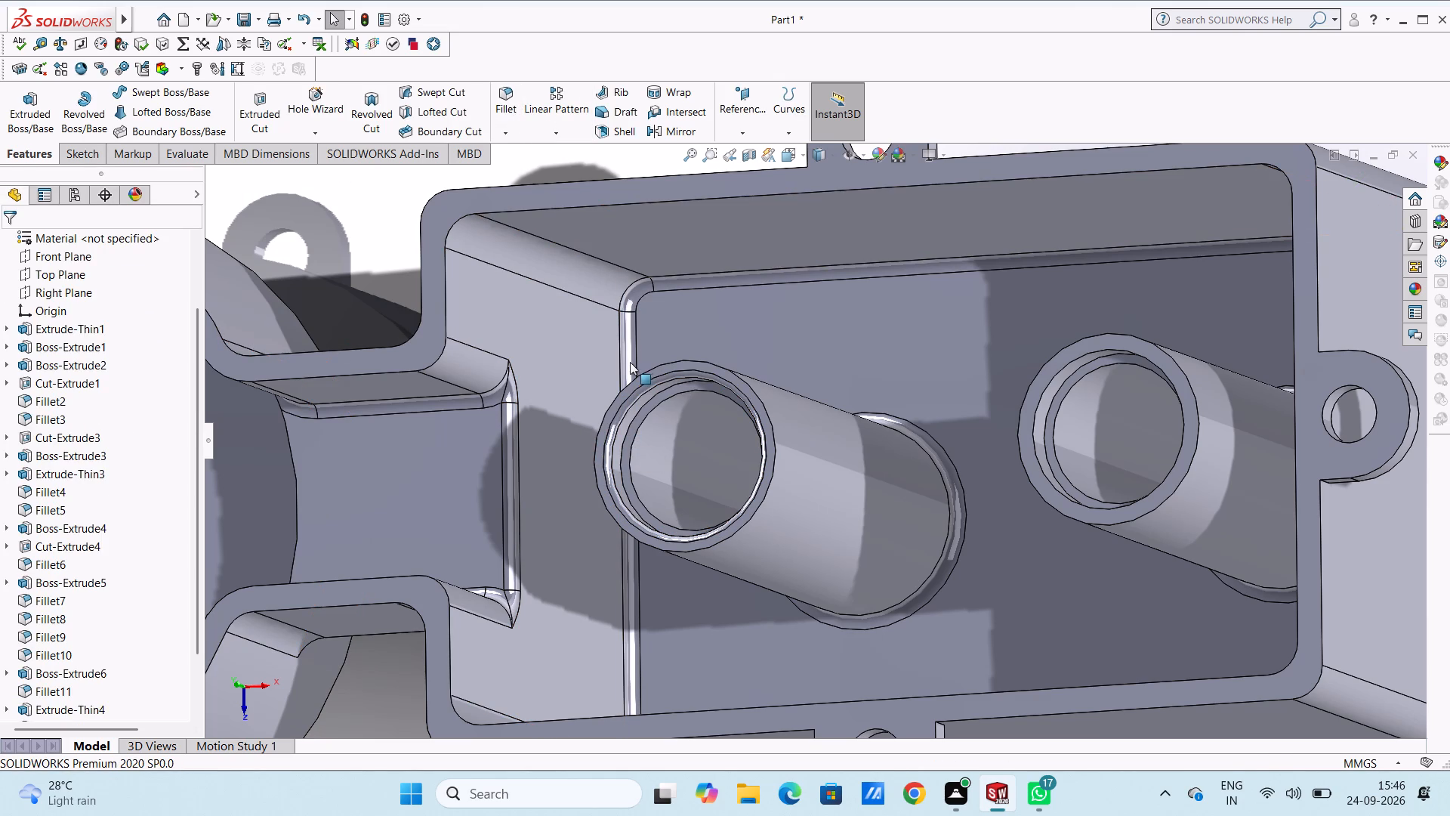
Fillet the inner rim edge and the recess's bottom edge on the tube farther from the channel with a 1 mm radius.
left_click(507, 94)
scroll(1092, 419, "down", 3)
left_click(976, 345)
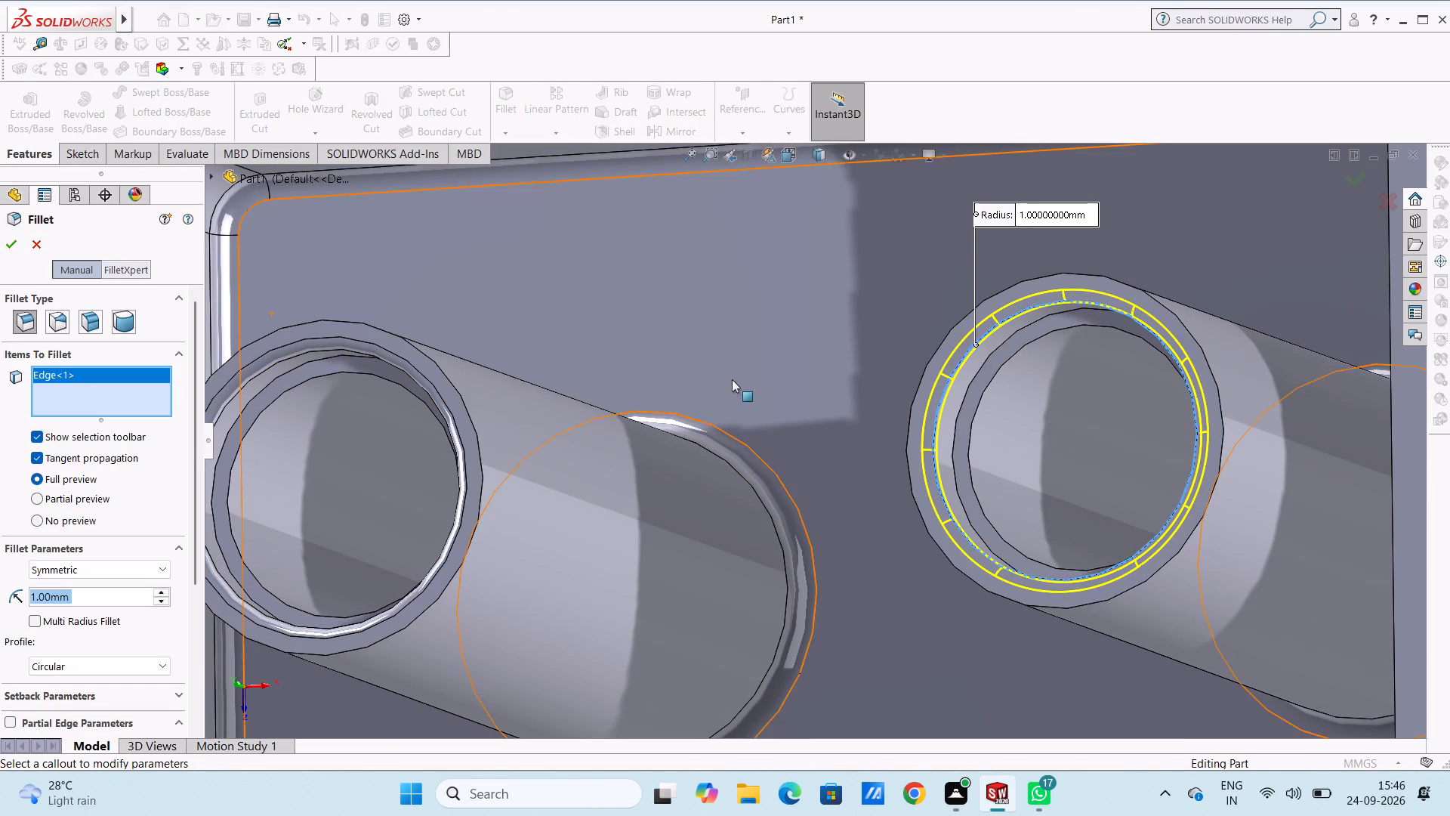
left_click(966, 396)
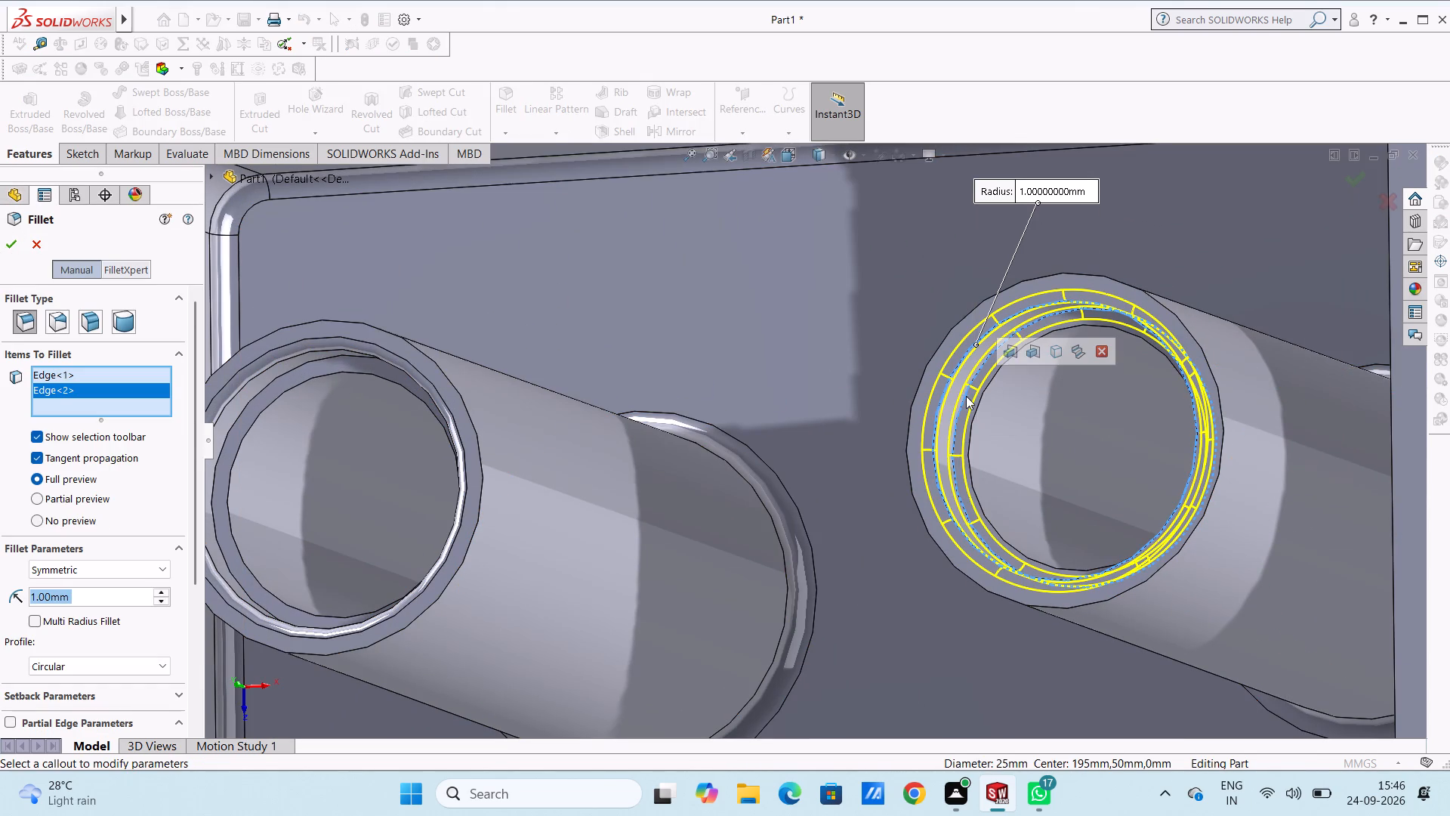
left_click(11, 243)
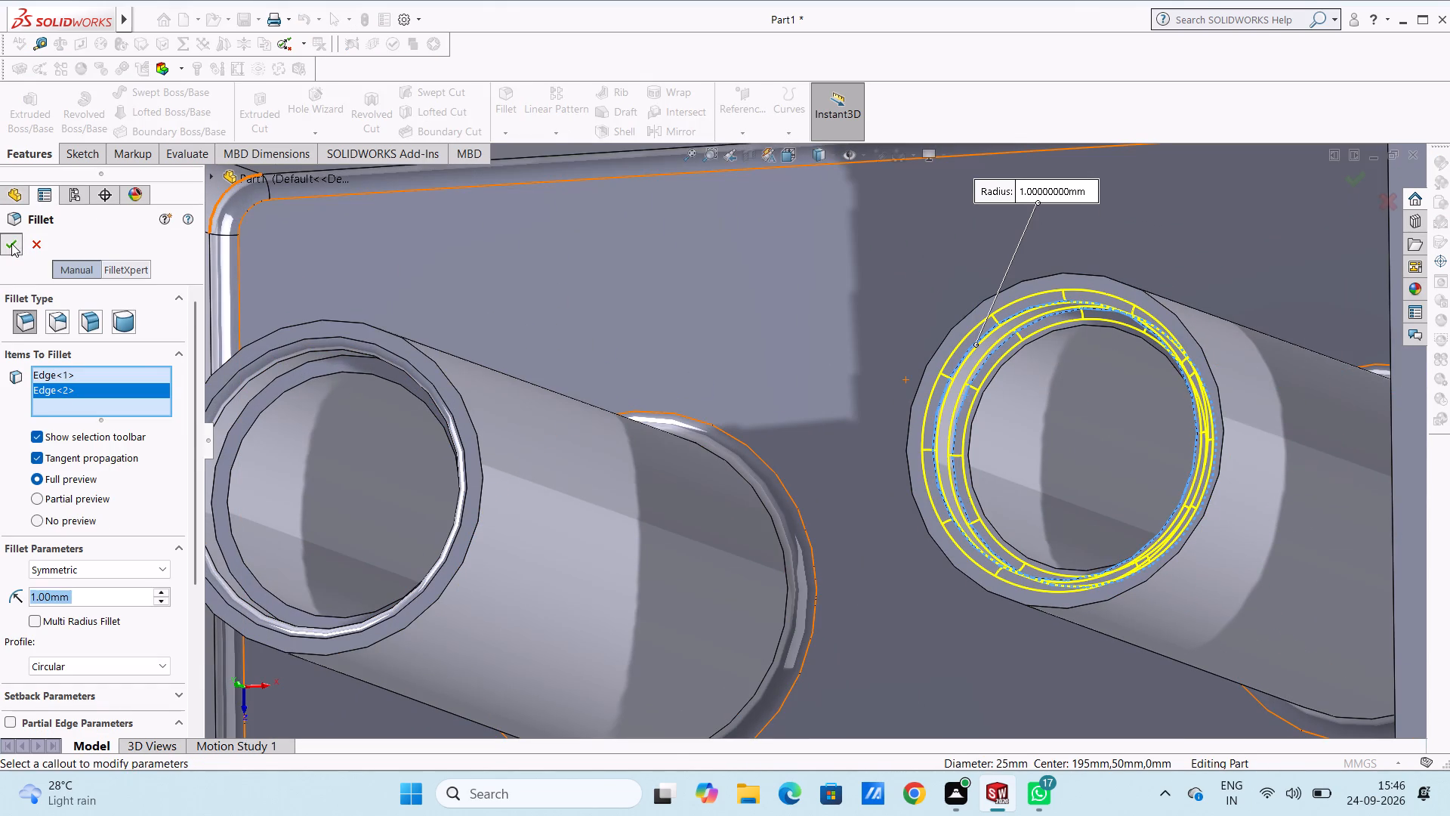
Fillet the recess's bottom edge in the tube nearer the channel with a 1 mm radius.
scroll(188, 382, "up", 2)
scroll(356, 453, "up", 3)
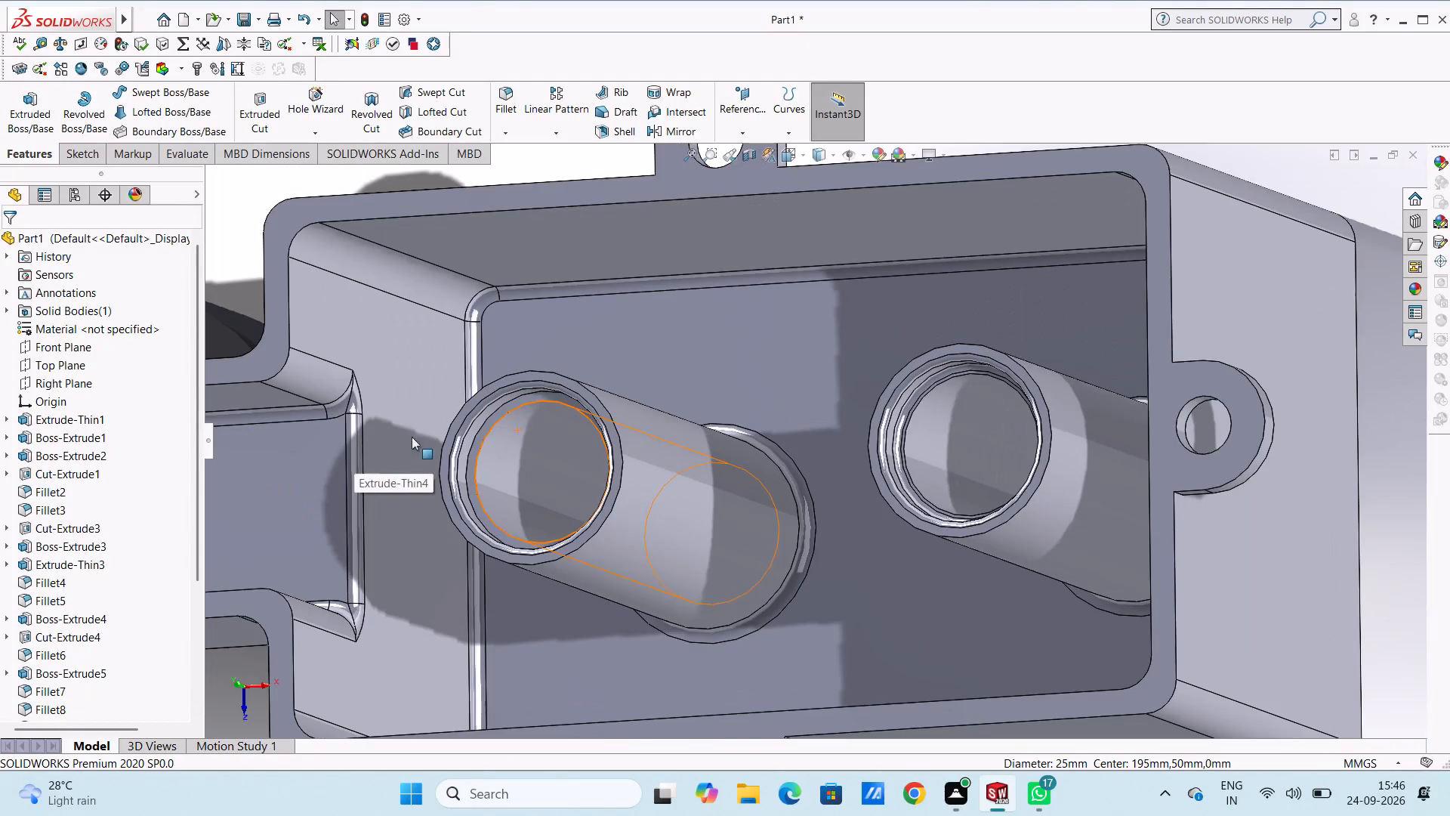
scroll(502, 466, "down", 3)
left_click(507, 96)
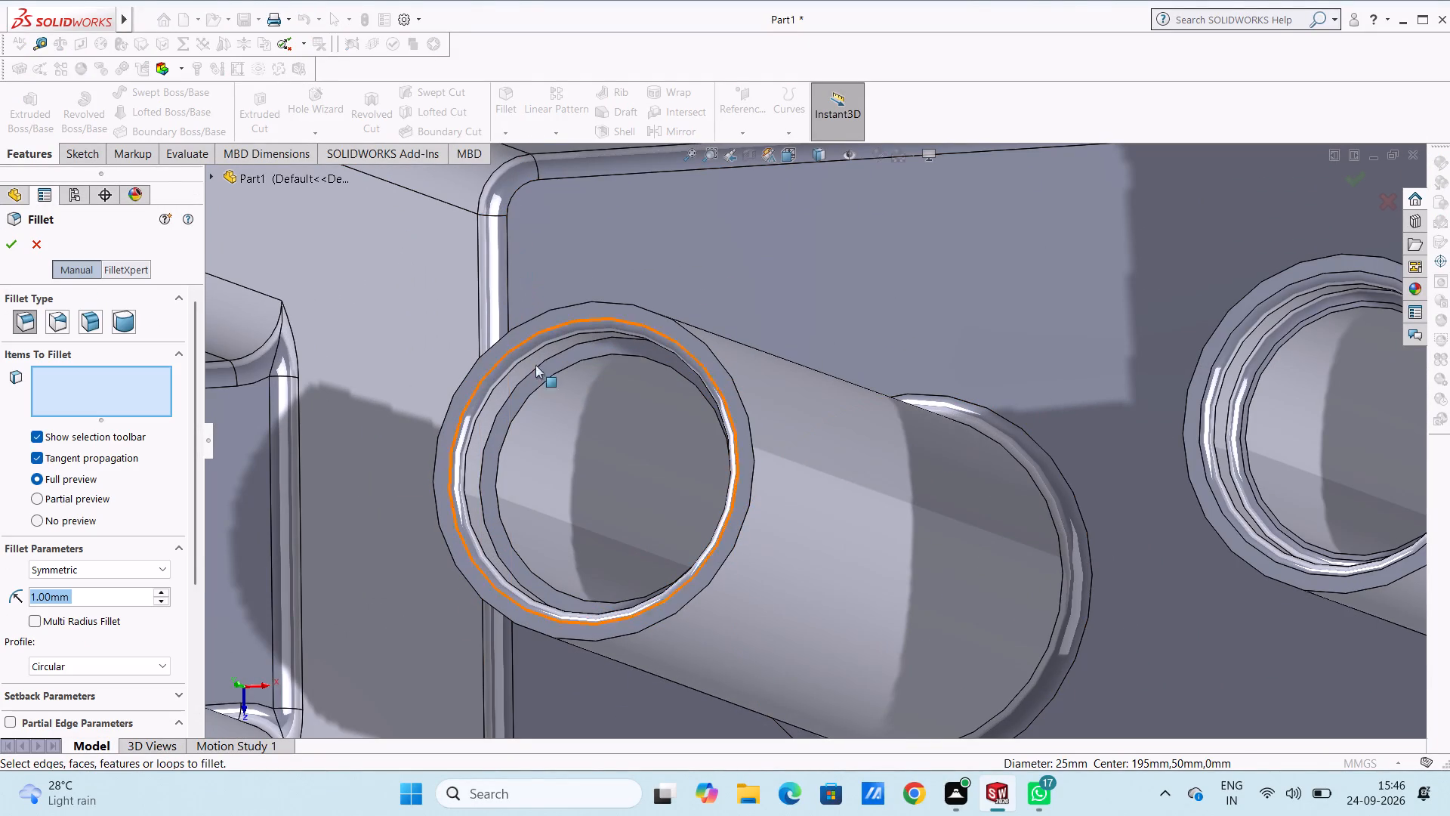
left_click(520, 384)
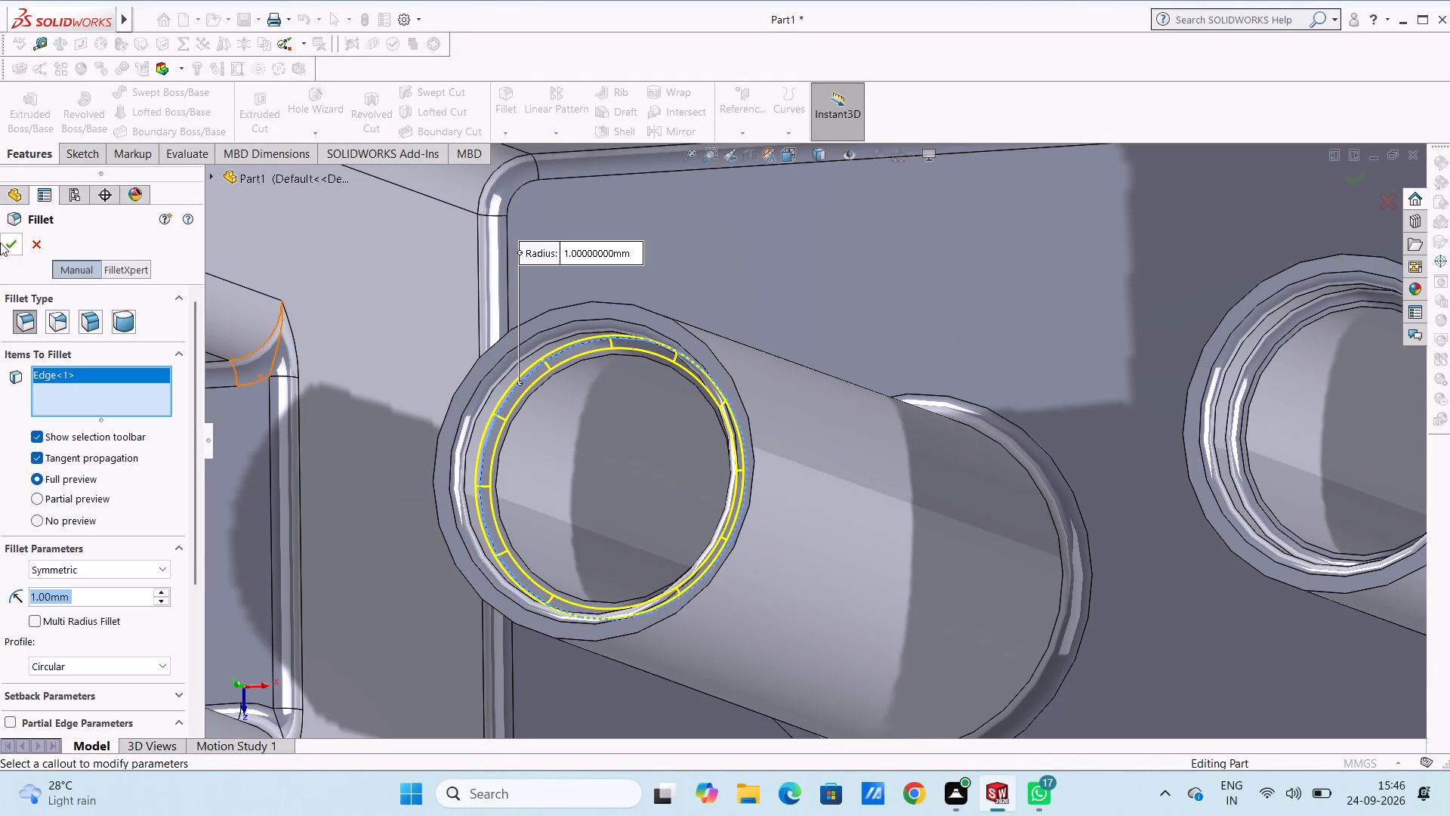
left_click(14, 248)
Examine the cup, channel, box and both filleted tubes from several angles, ending in the isometric view.
scroll(353, 371, "up", 5)
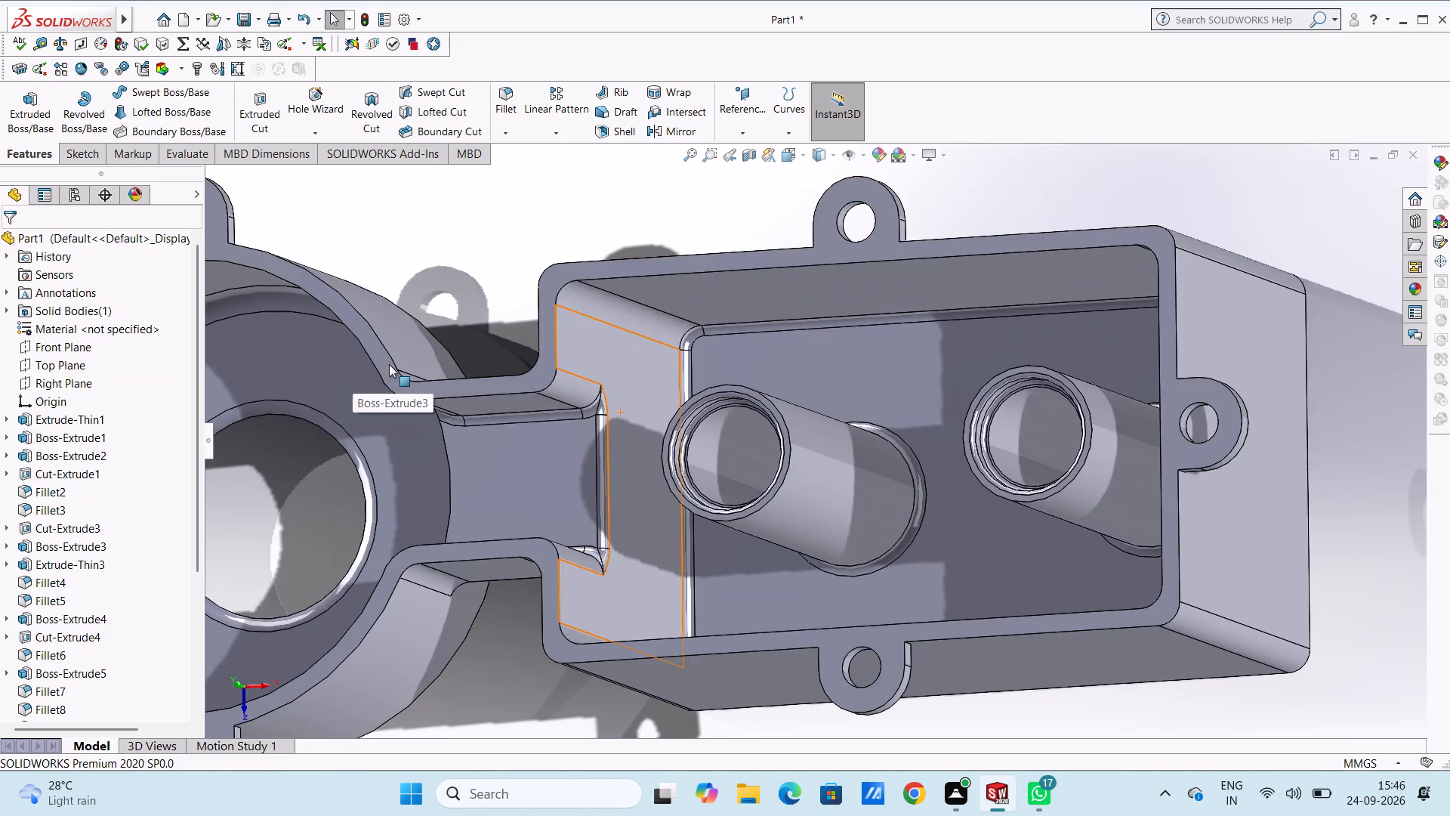
scroll(389, 363, "up", 2)
left_click(510, 270)
middle_click_drag(527, 256, 545, 270)
scroll(527, 256, "up", 1)
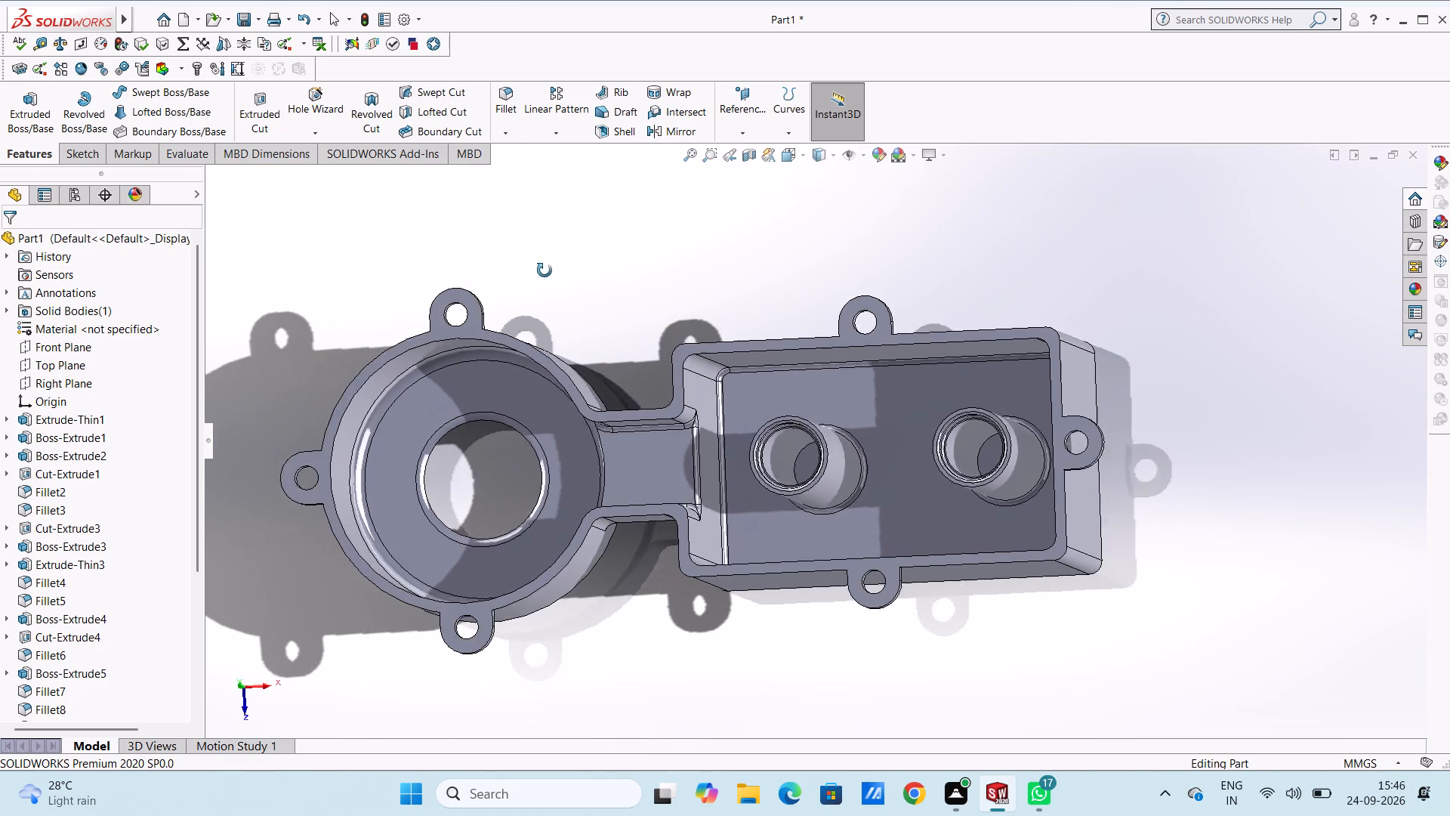
middle_click_drag(545, 270, 549, 214)
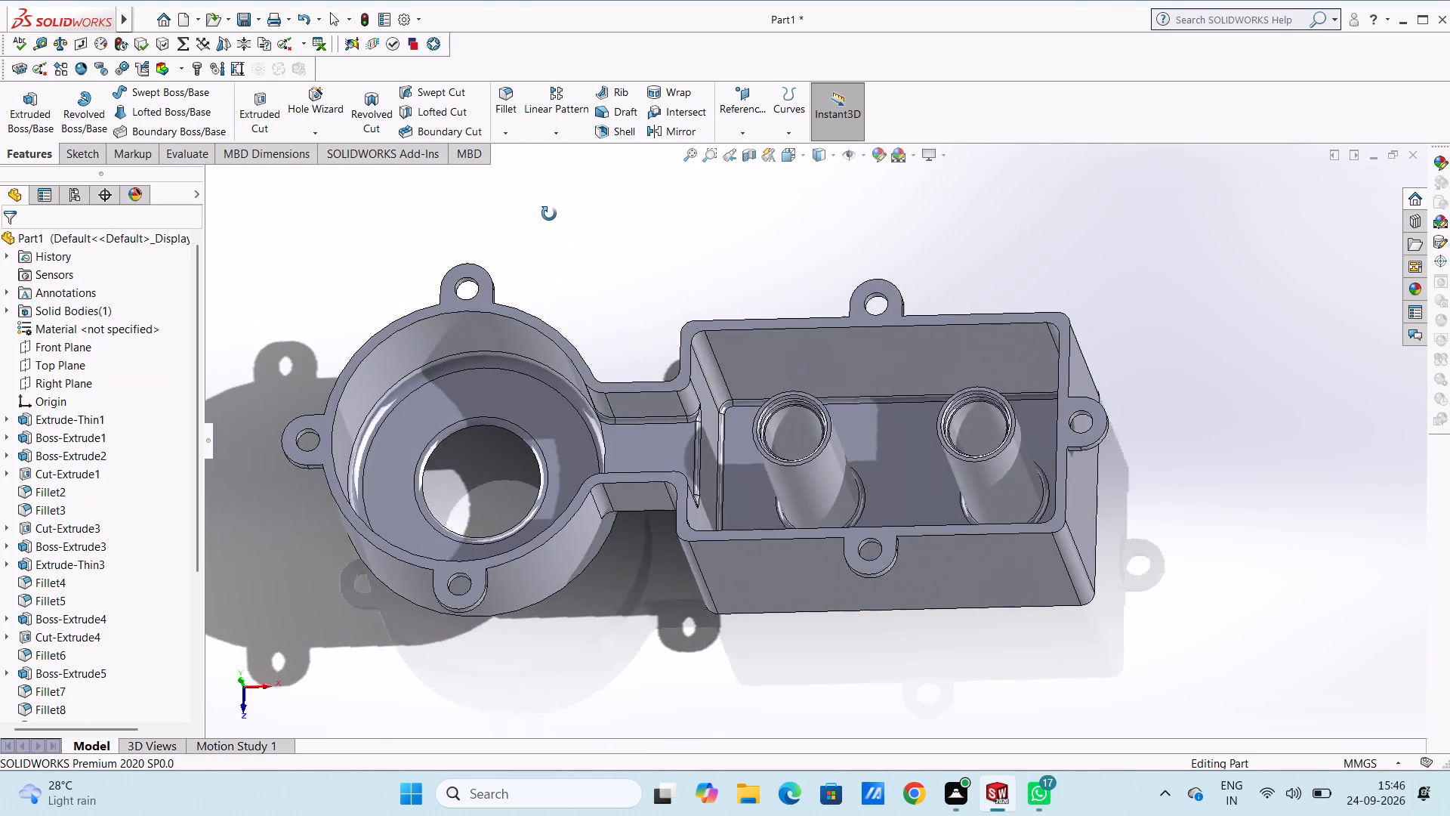
middle_click_drag(549, 214, 532, 236)
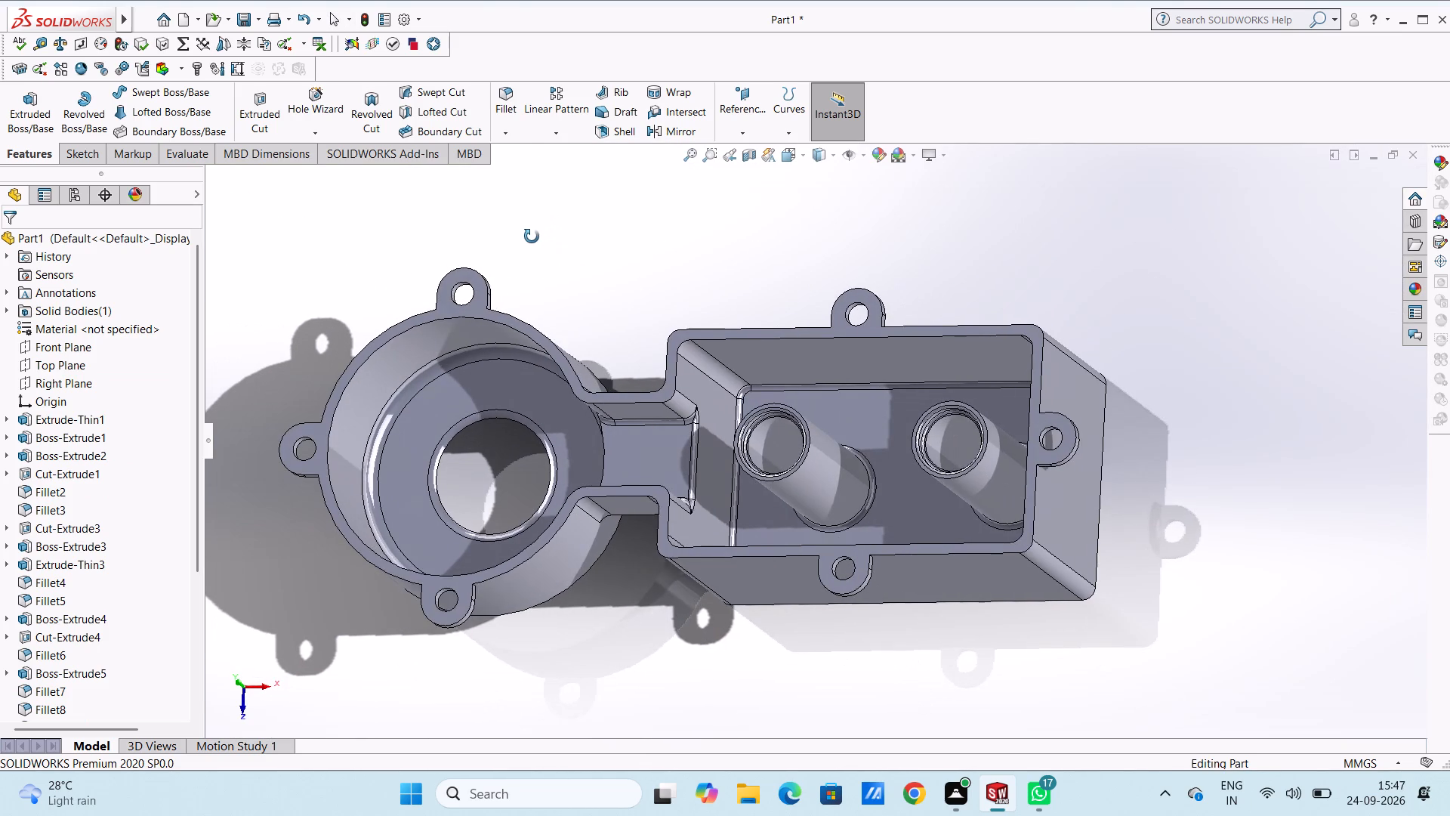
middle_click_drag(532, 236, 600, 259)
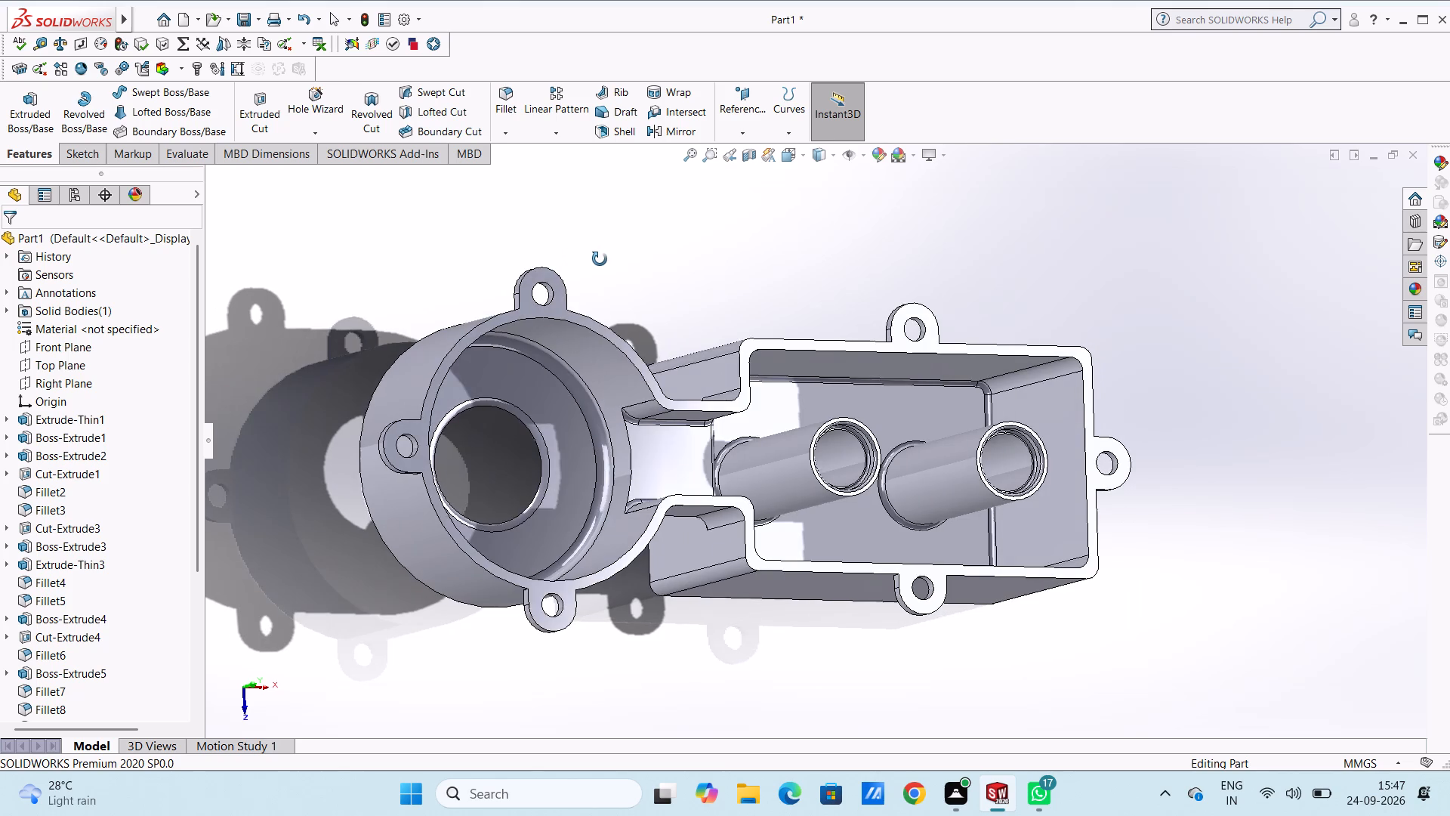
middle_click_drag(600, 259, 574, 187)
middle_click_drag(633, 524, 634, 457)
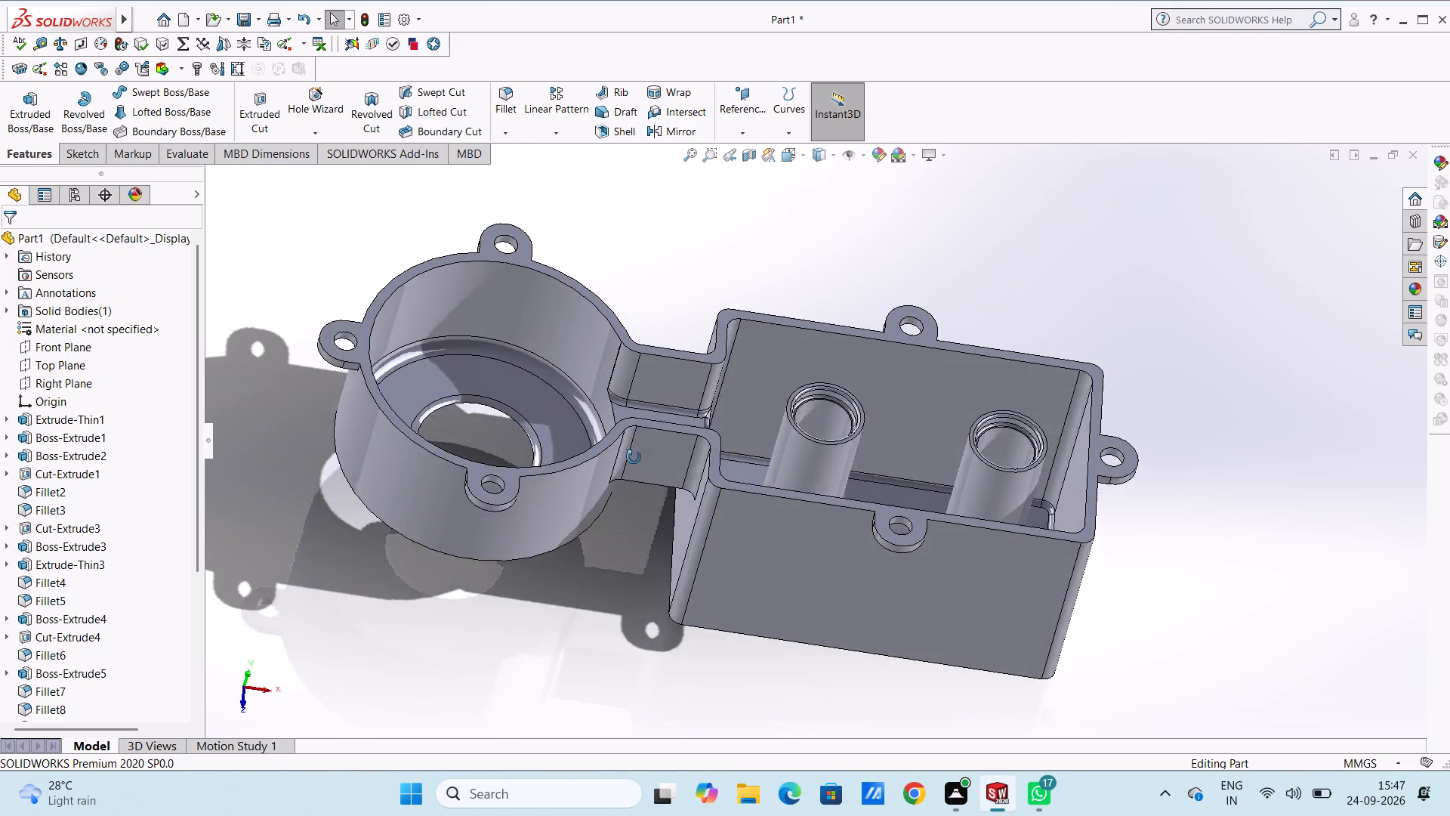
middle_click_drag(634, 457, 607, 440)
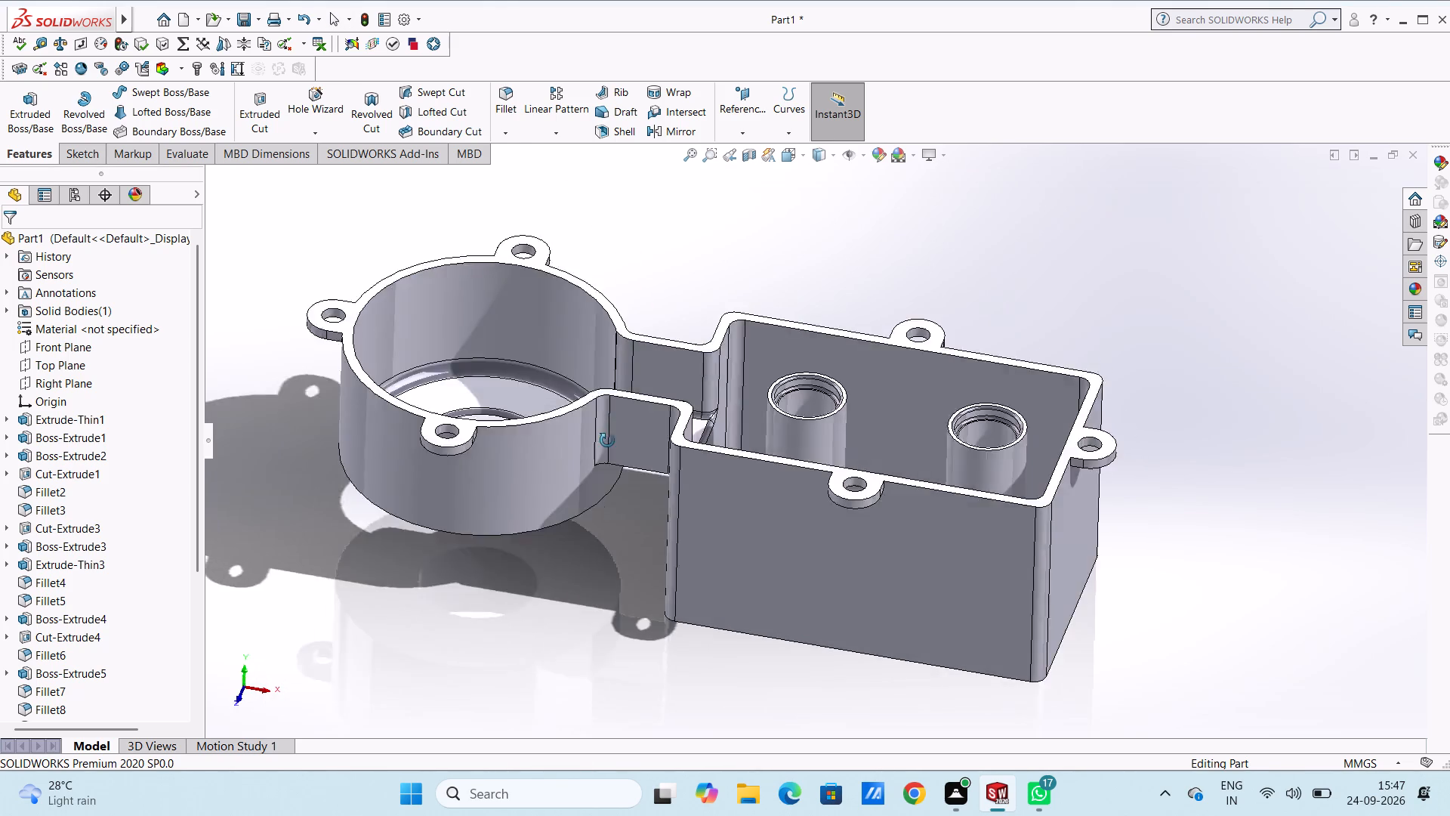
middle_click_drag(607, 440, 591, 572)
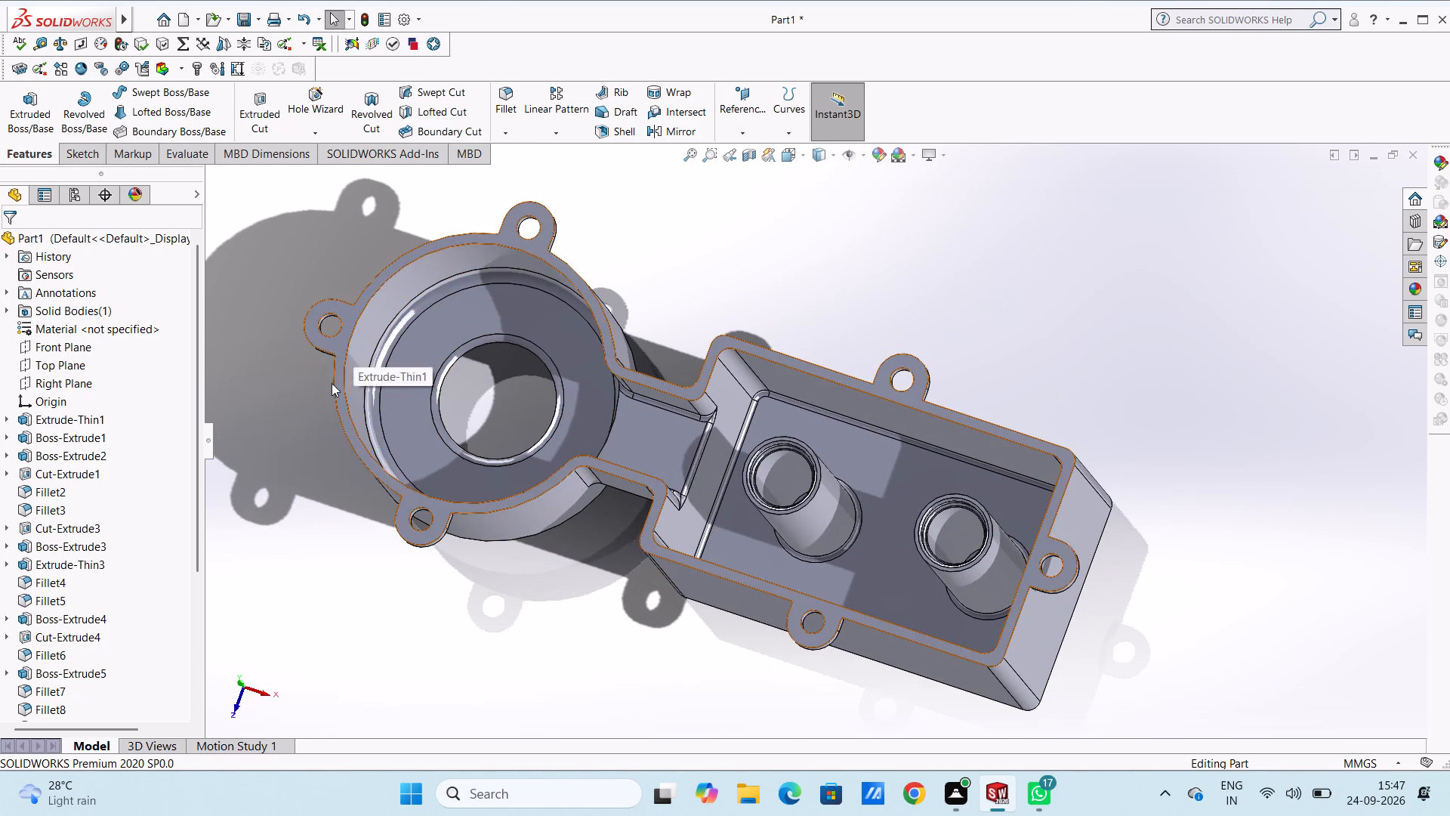
key("Escape")
key("Escape")
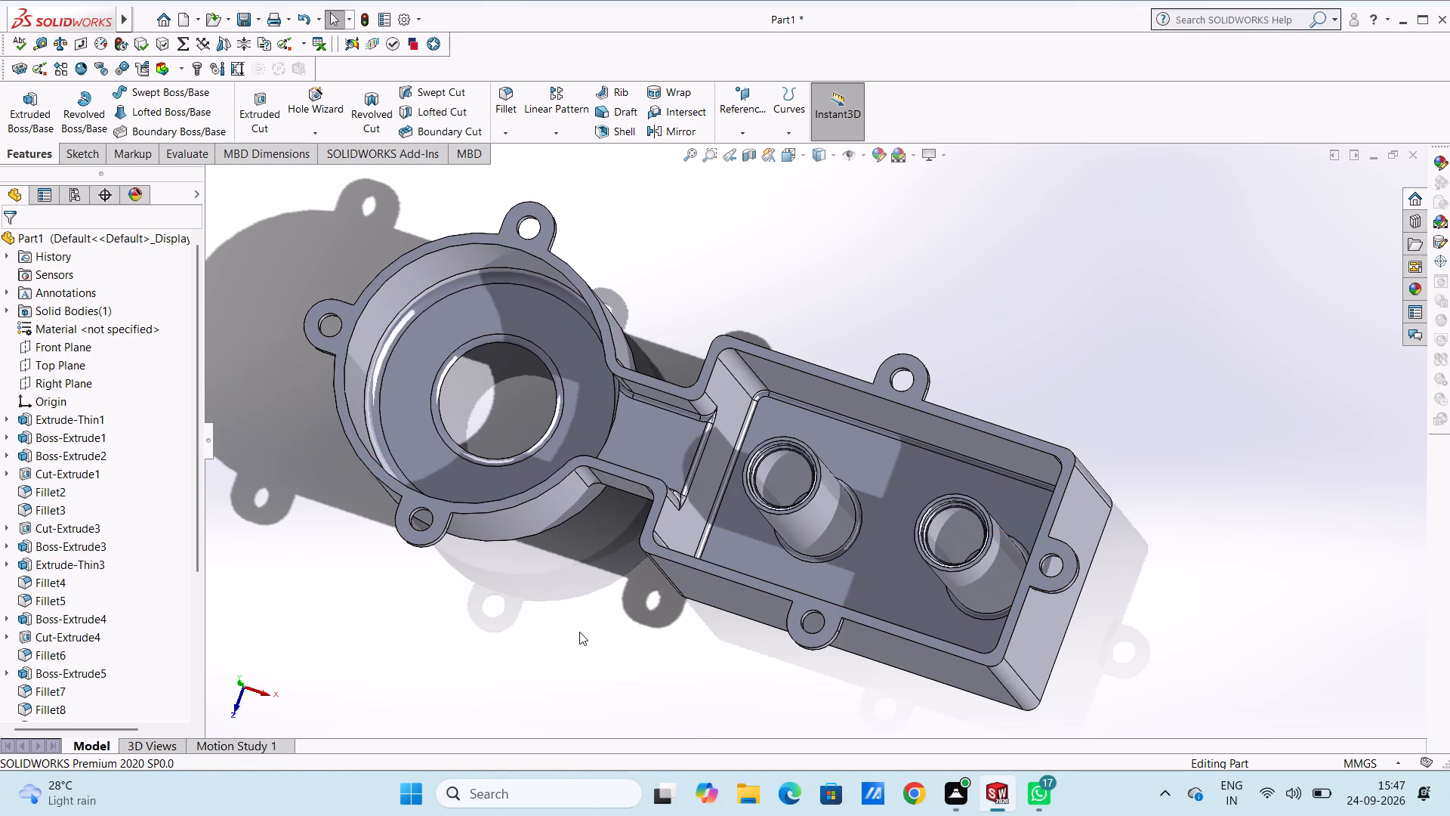
key("ctrl+7")
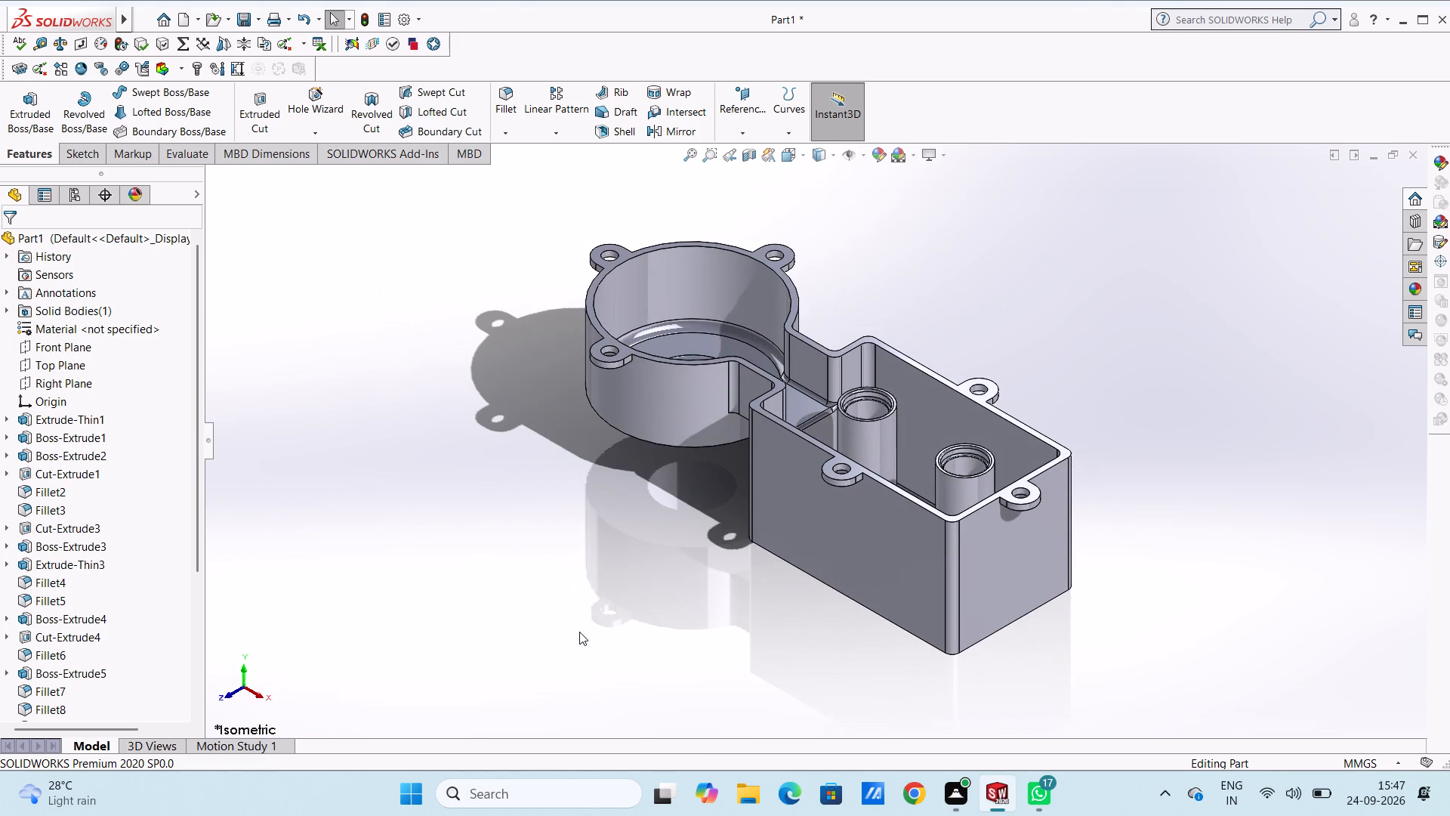
Try several blue shades on the whole part's appearance and settle on pure blue, RGB 0, 0, 255.
left_click(880, 160)
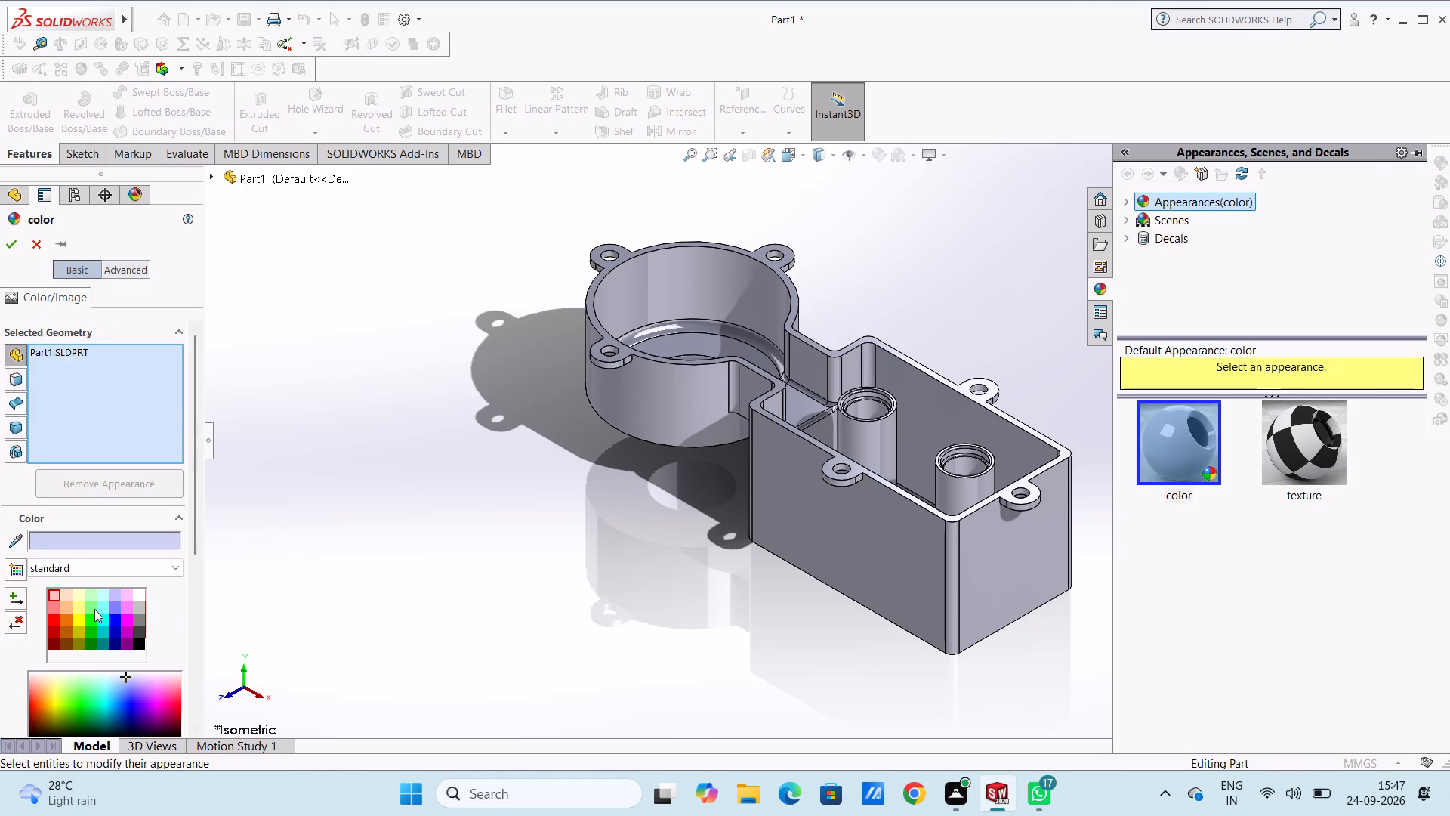
left_click(114, 618)
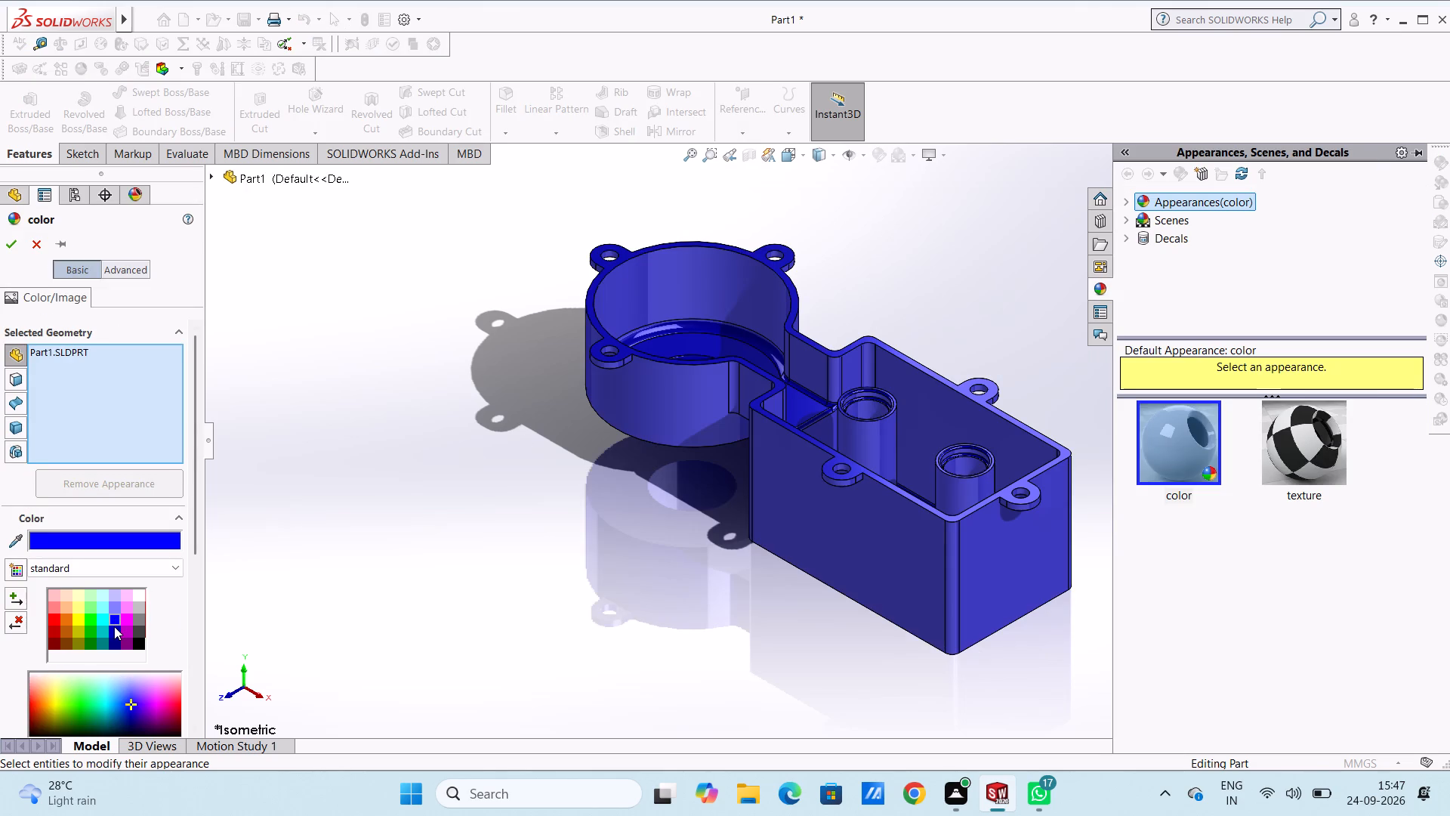
left_click(114, 626)
left_click(114, 640)
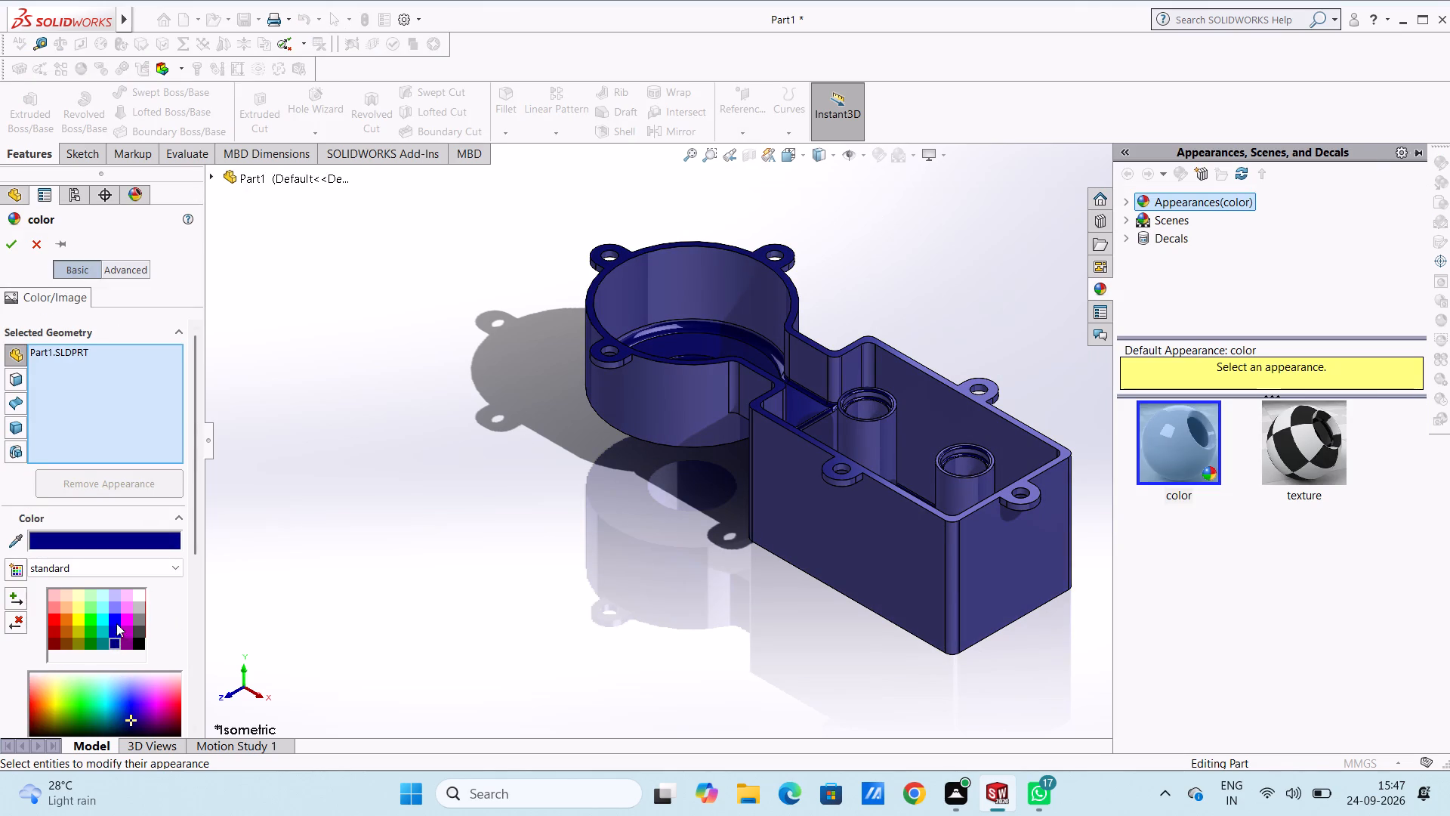
left_click(116, 607)
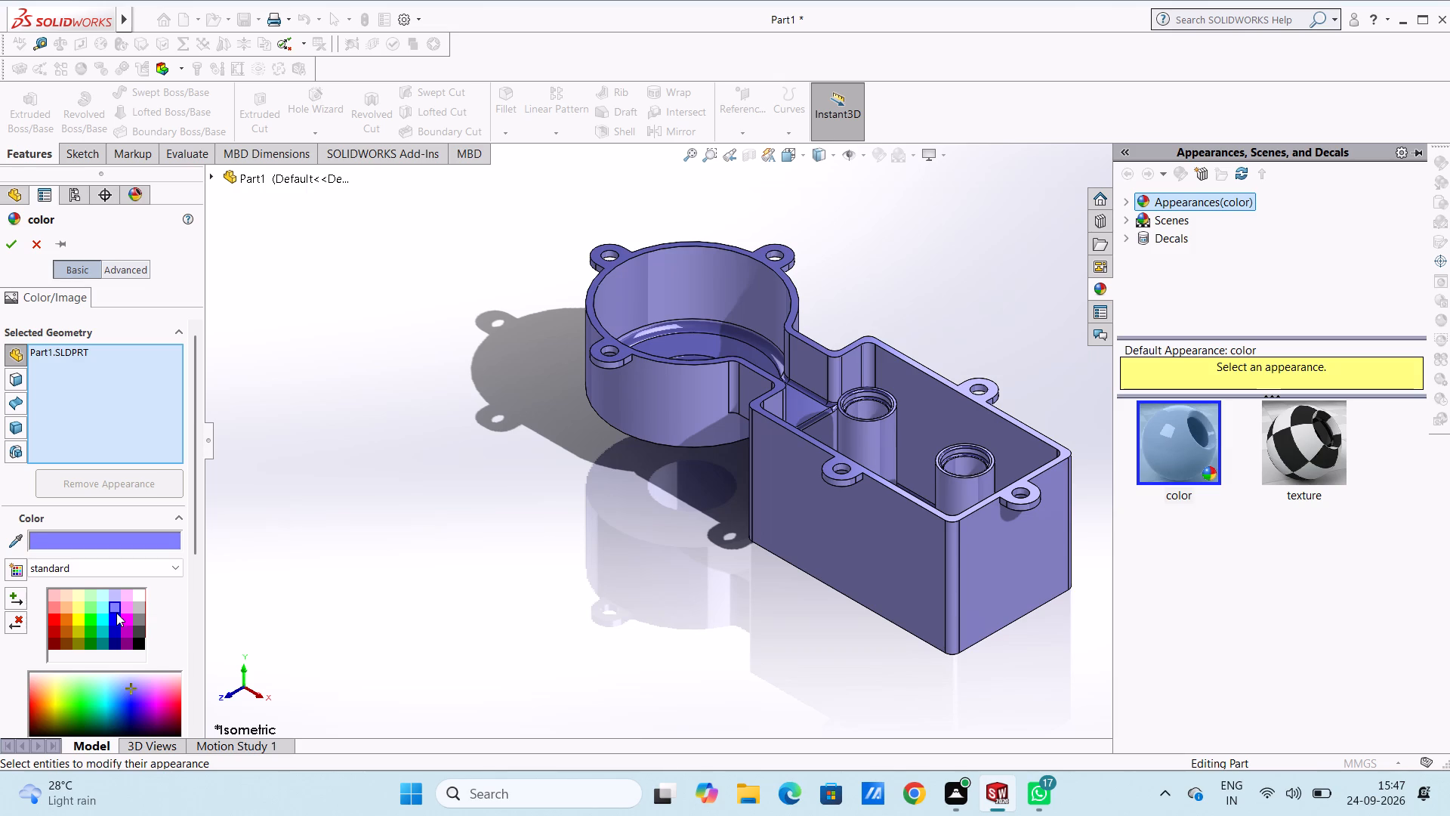
left_click(116, 613)
left_click(115, 620)
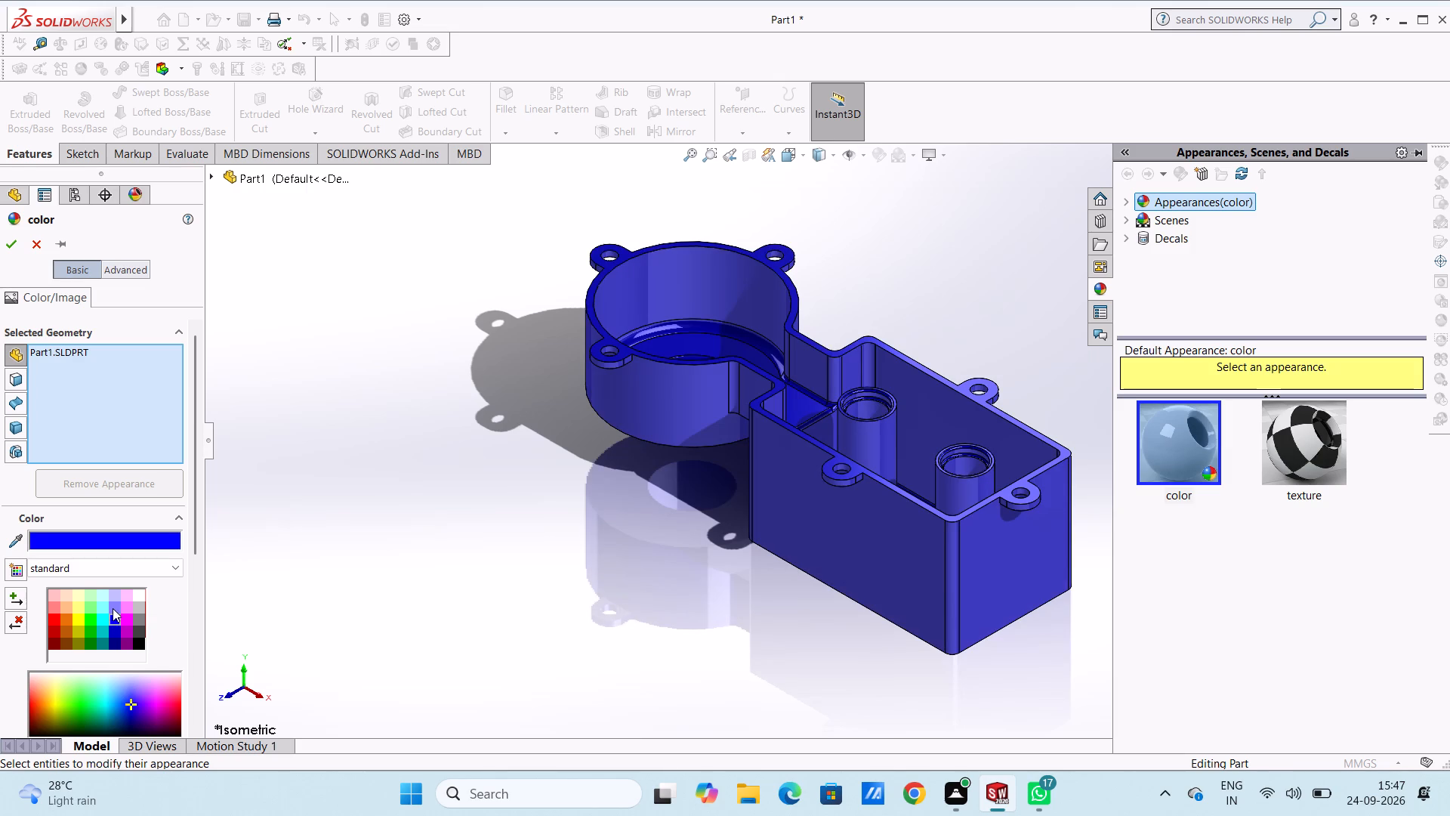
left_click(113, 598)
left_click(113, 602)
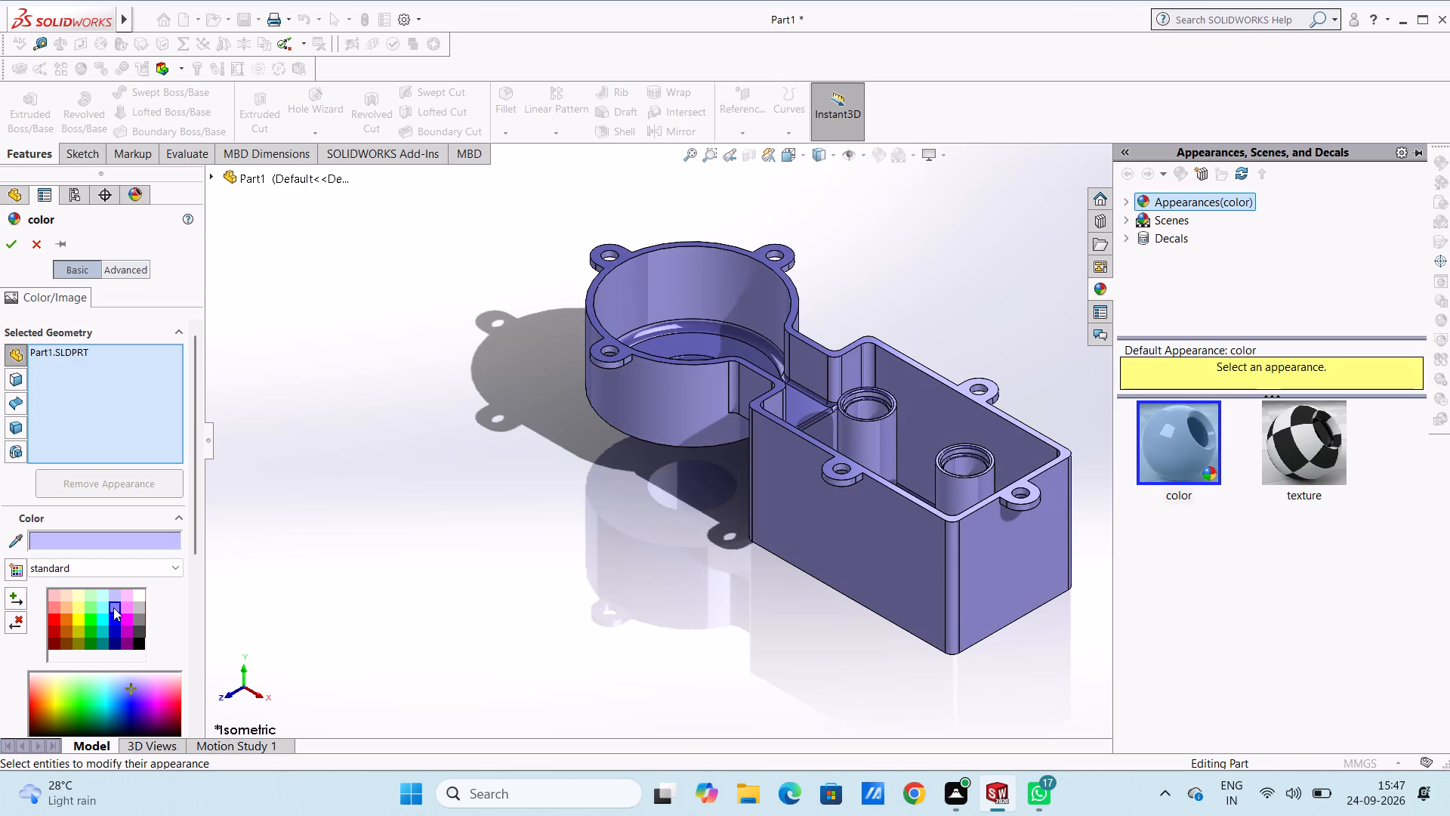
left_click(113, 611)
left_click(113, 613)
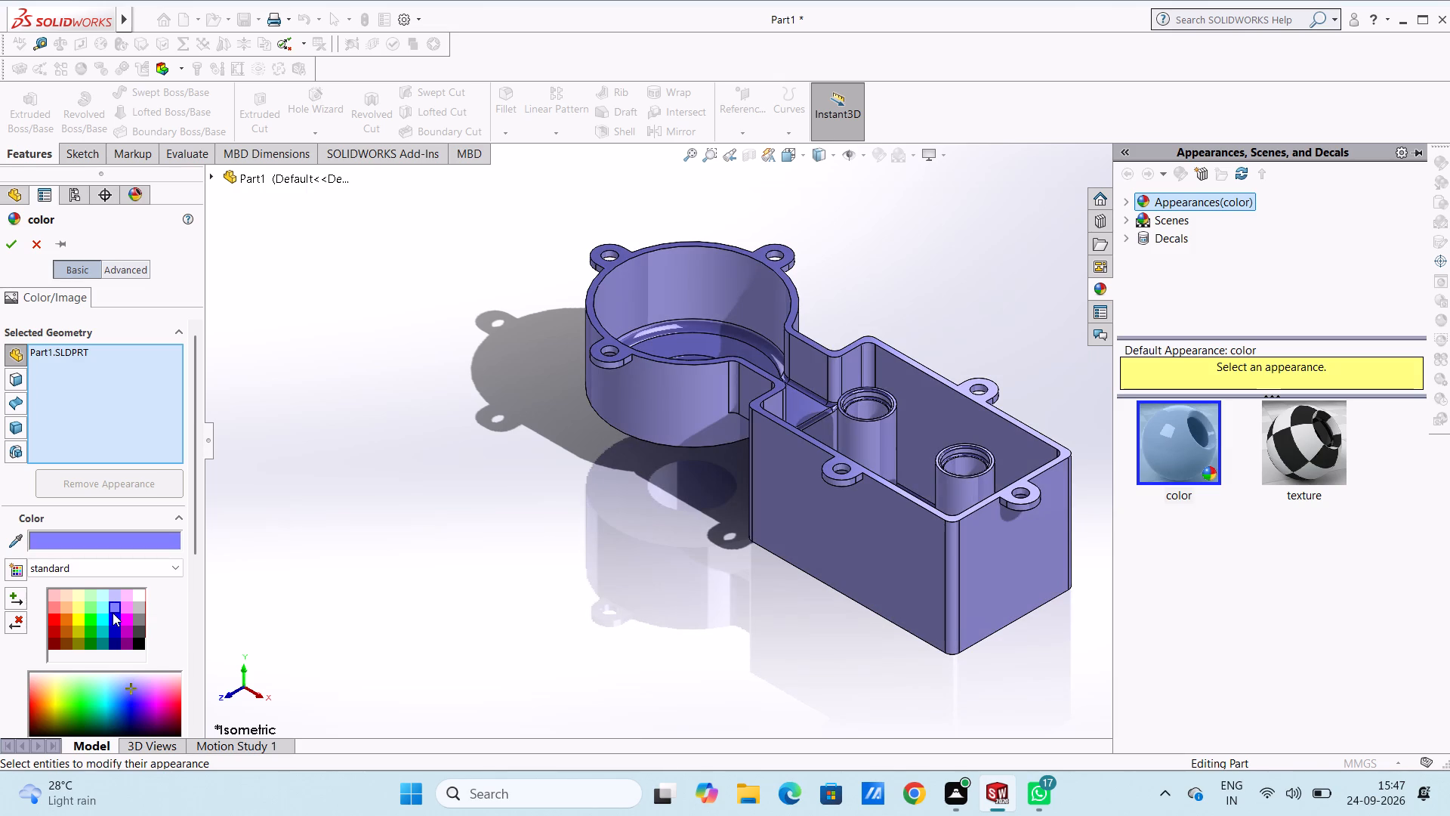
left_click(113, 615)
scroll(108, 632, "down", 1)
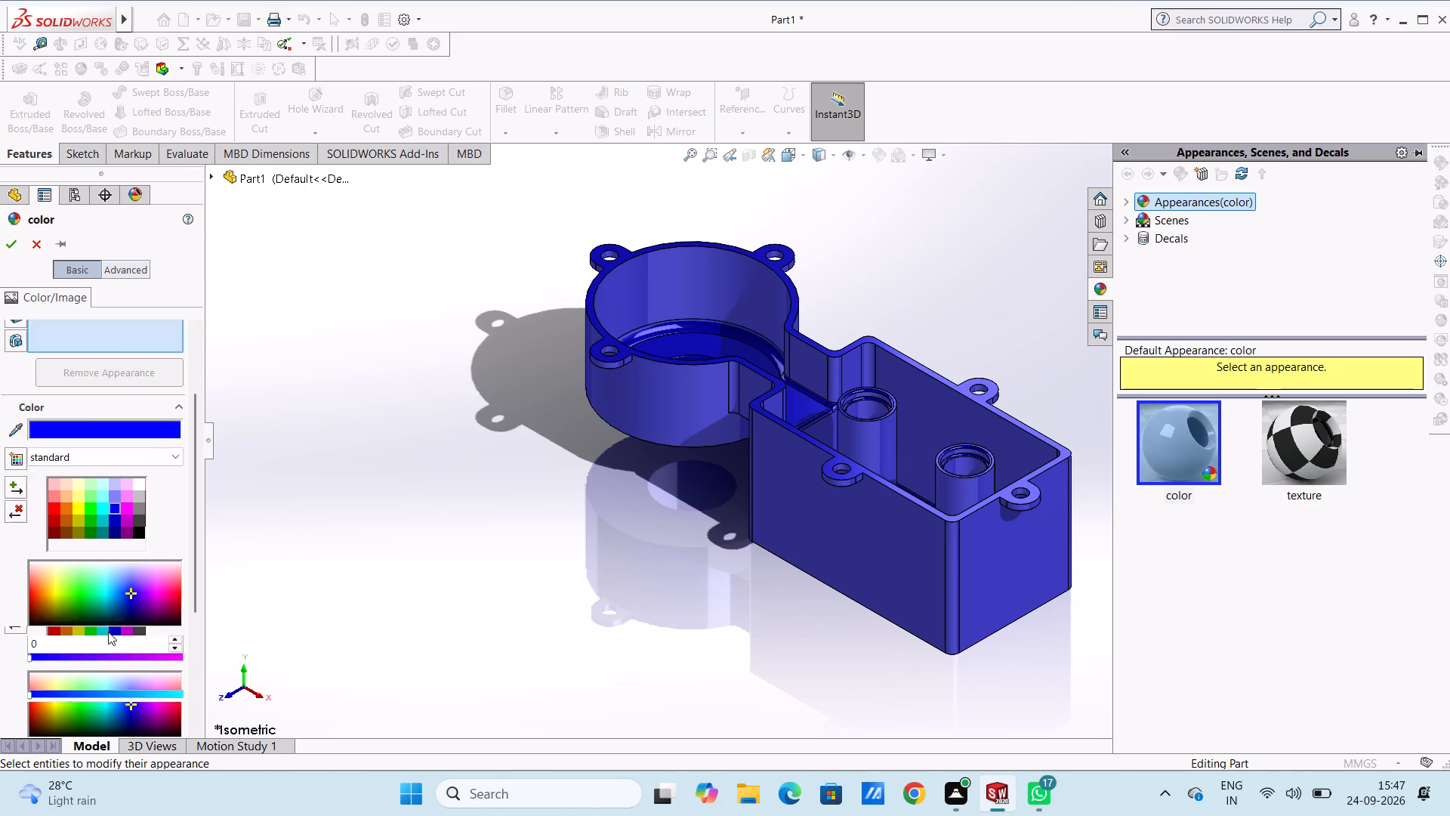
scroll(108, 632, "down", 1)
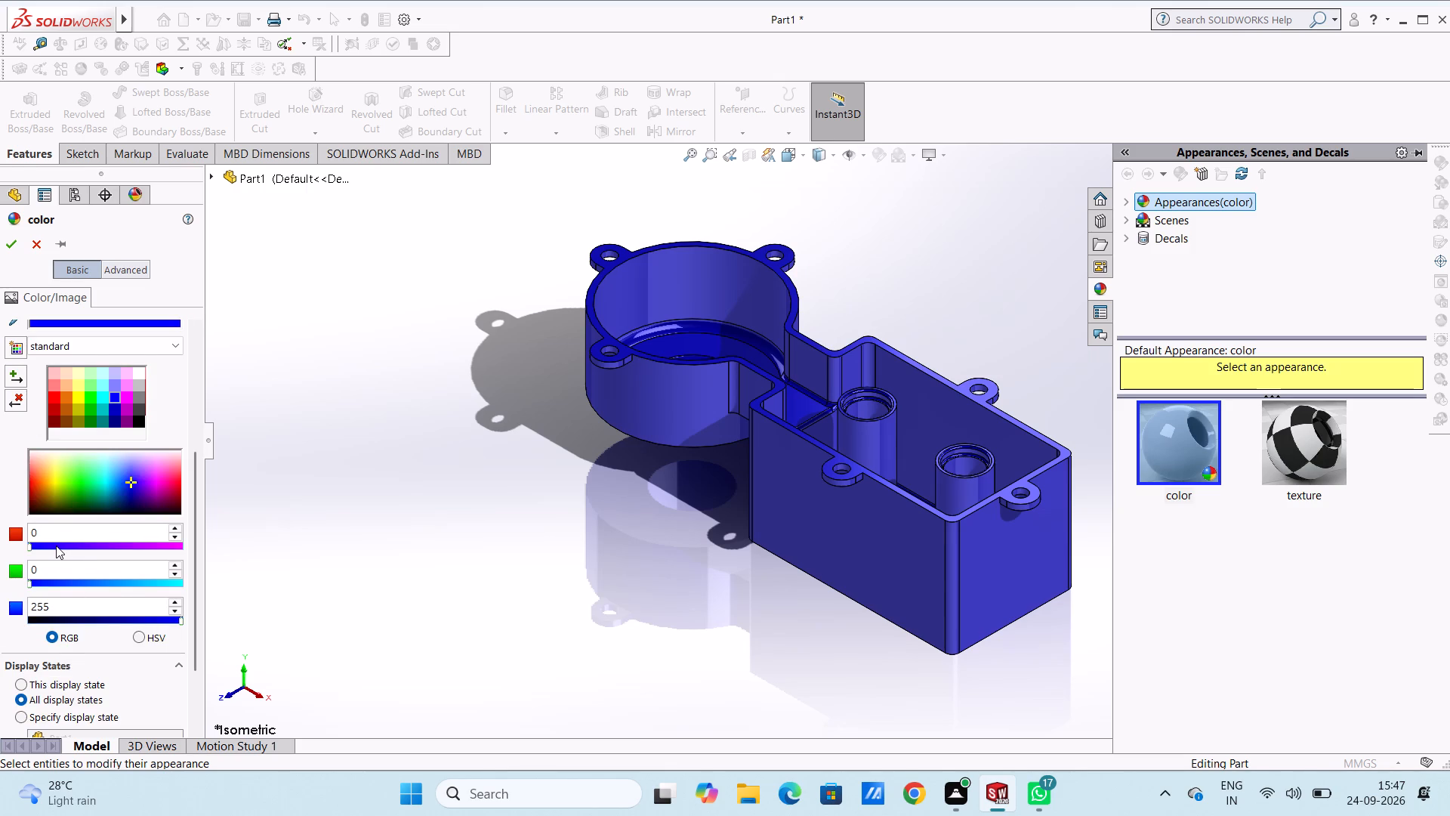
Shift the part's blue toward violet by raising its red component to about 36, and apply the colour.
left_click(56, 546)
left_click(60, 546)
left_click(63, 549)
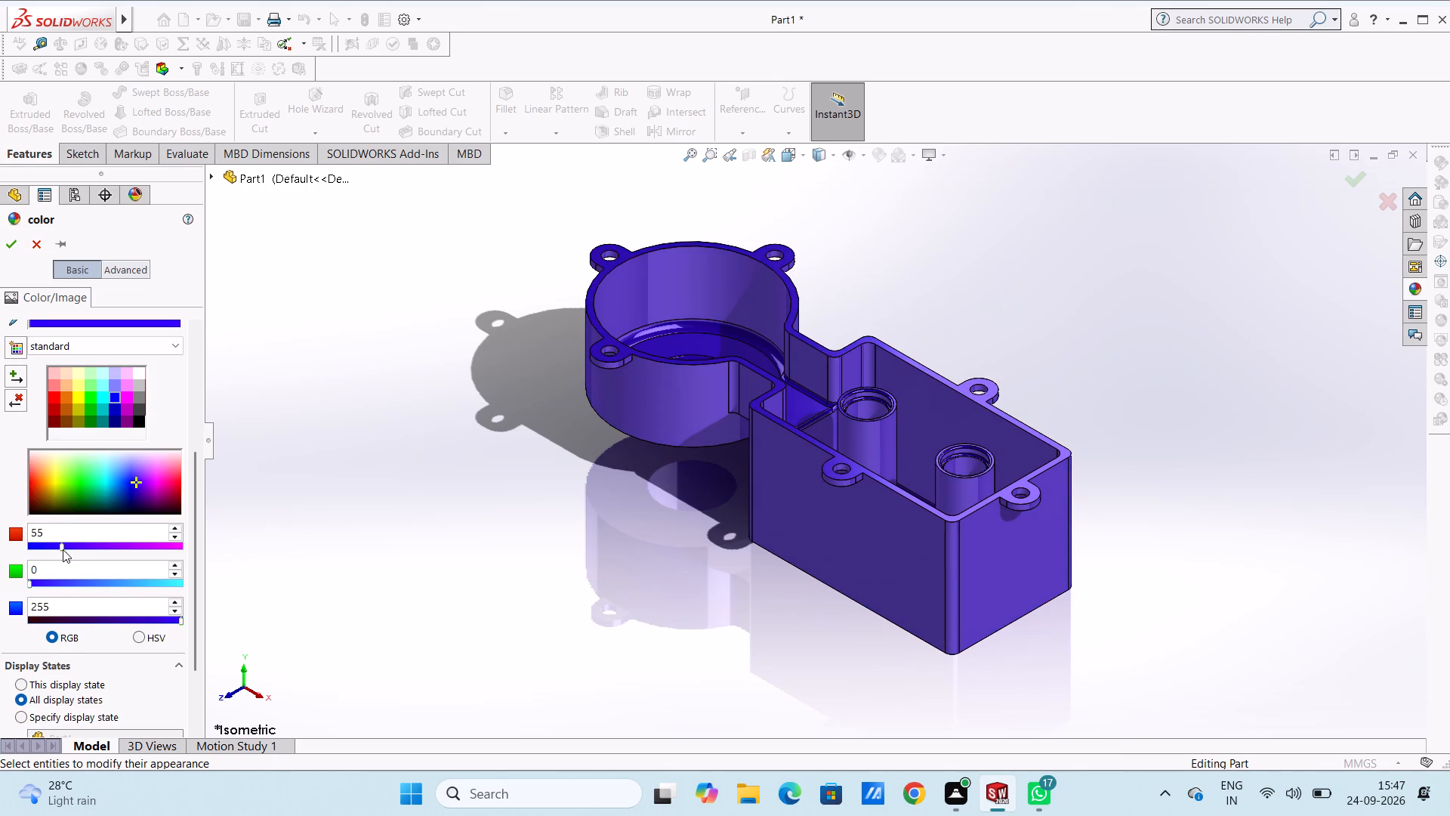
left_click(72, 551)
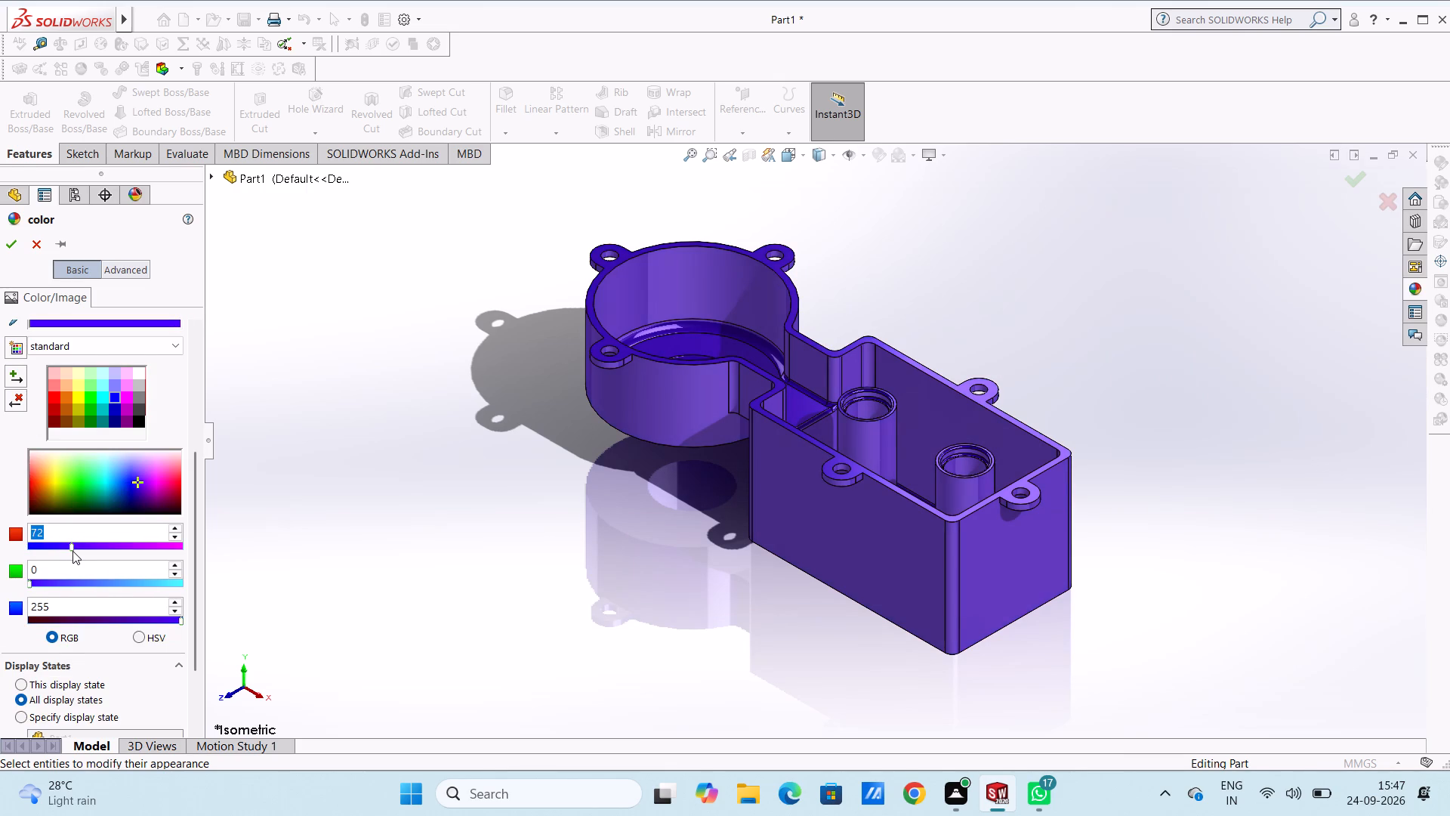
left_click(80, 548)
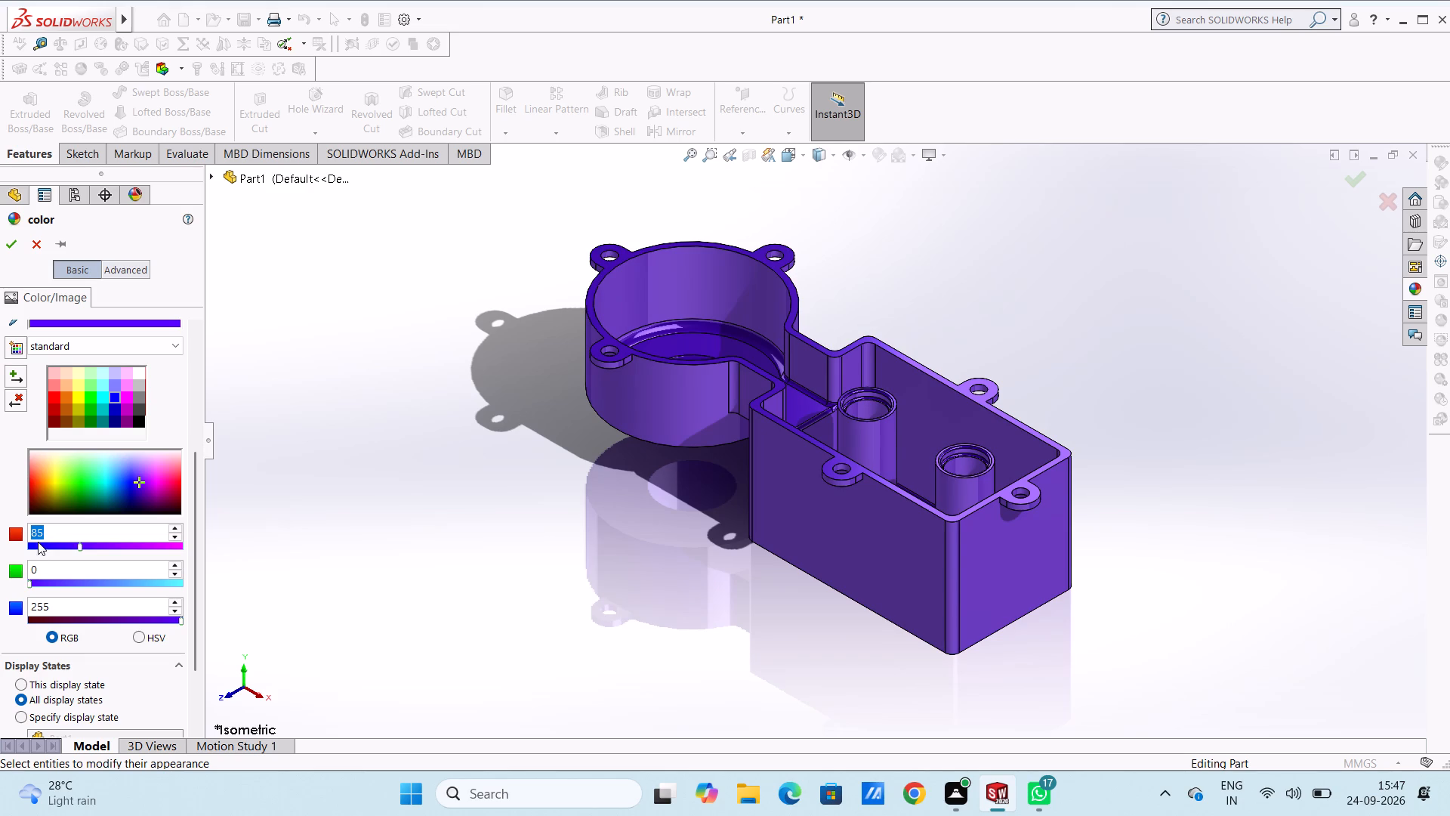
left_click(38, 540)
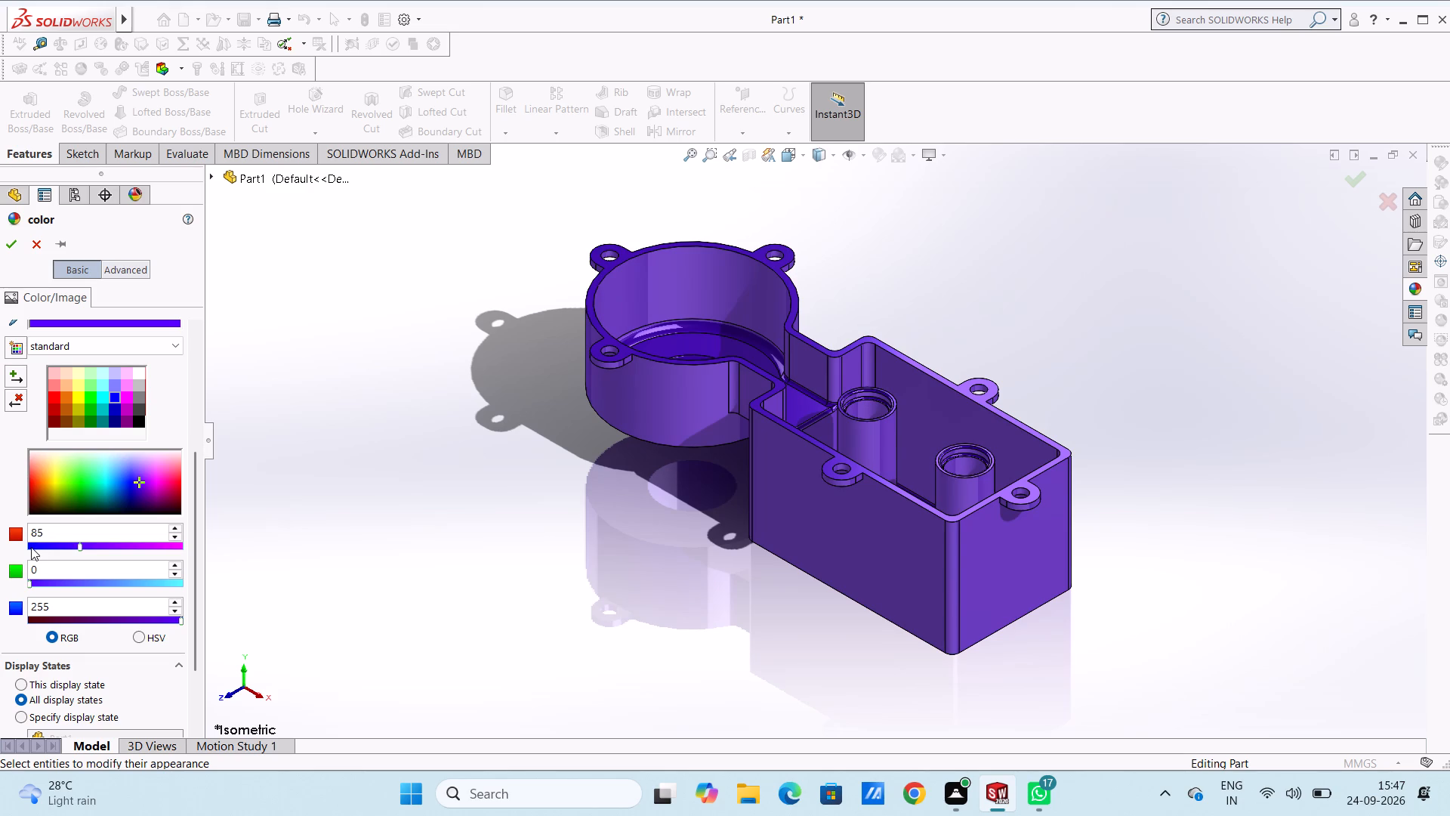
left_click(32, 543)
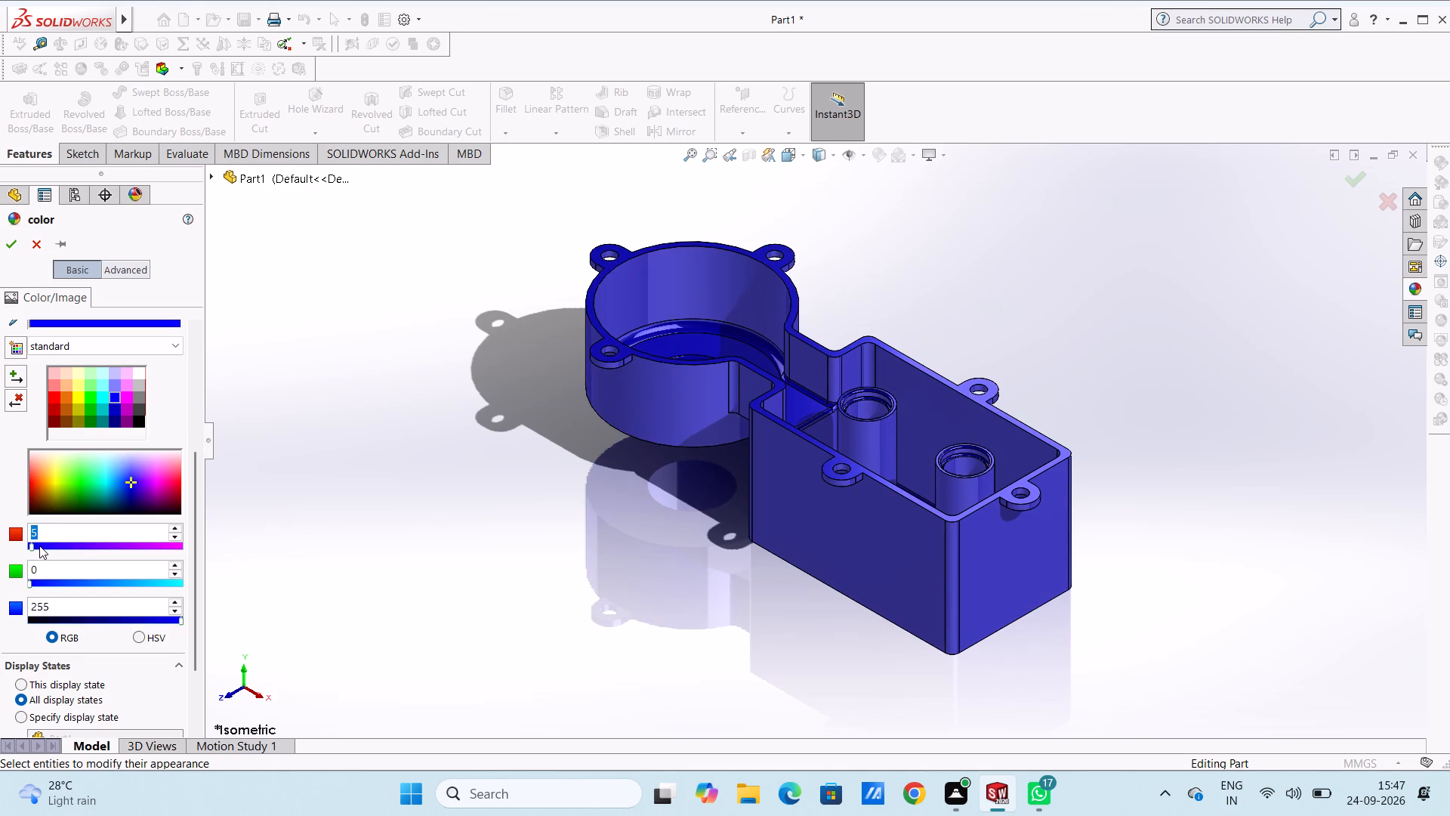
left_click(39, 545)
left_click(46, 544)
left_click(51, 545)
left_click(56, 545)
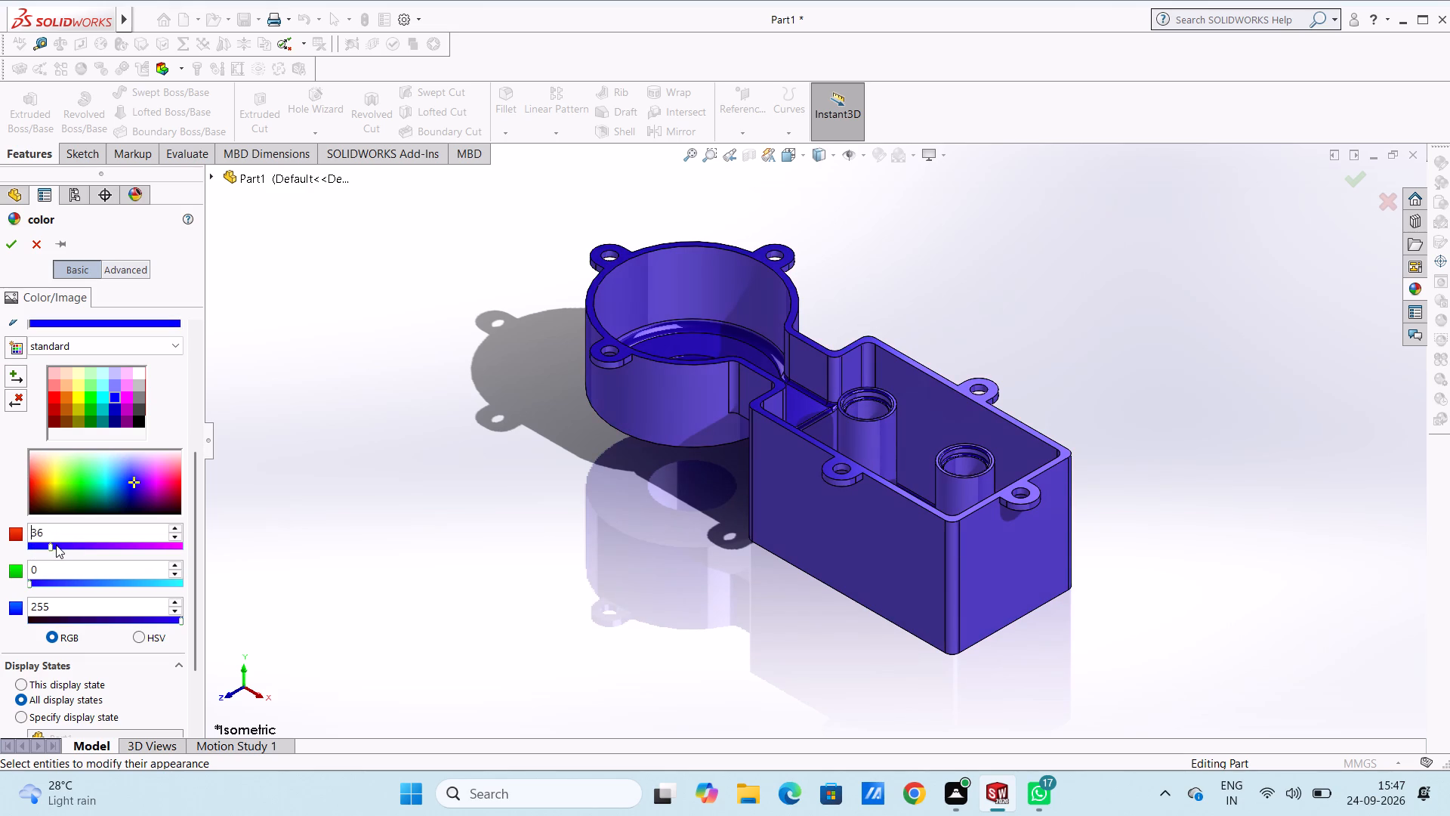
left_click(5, 244)
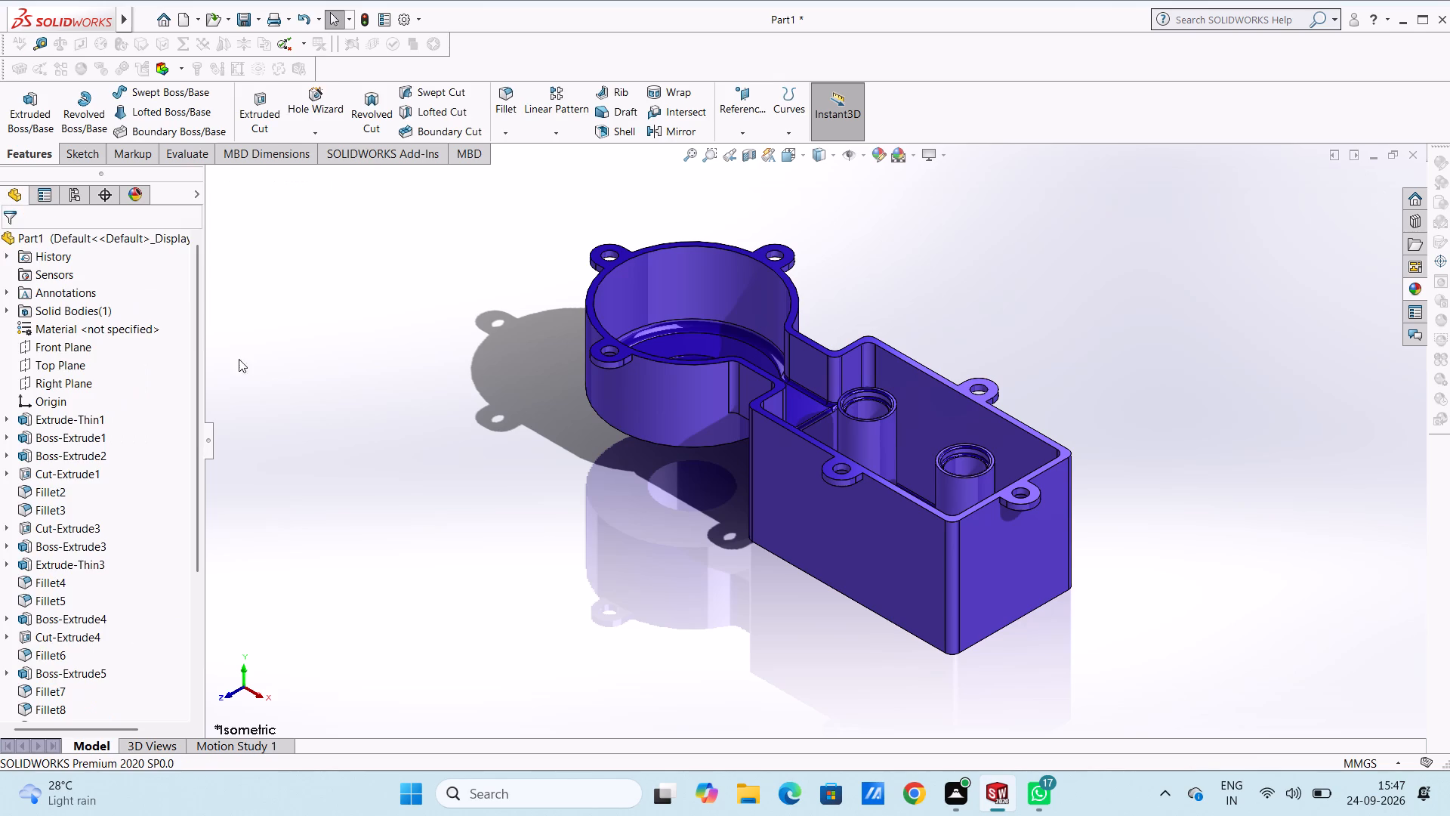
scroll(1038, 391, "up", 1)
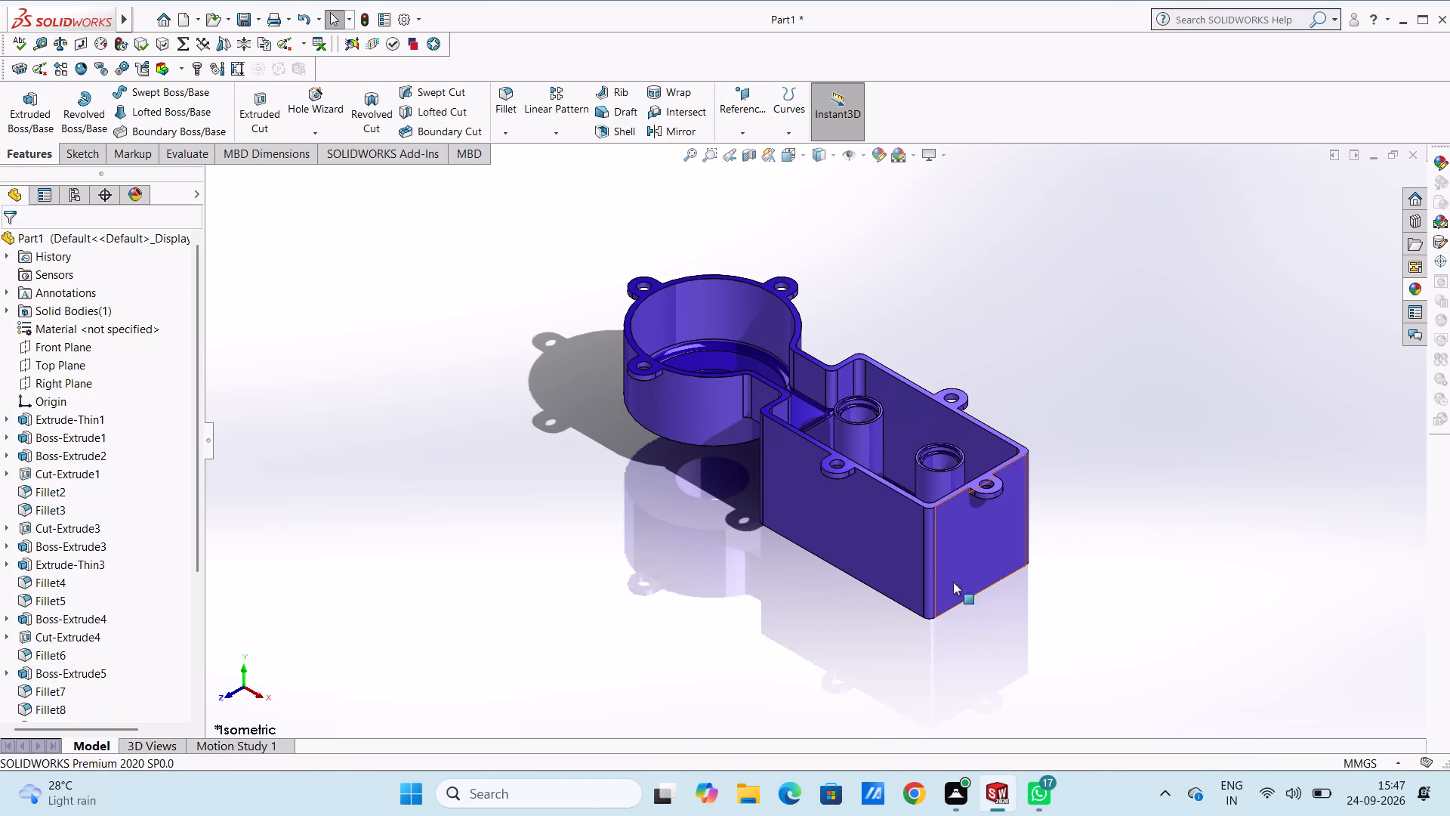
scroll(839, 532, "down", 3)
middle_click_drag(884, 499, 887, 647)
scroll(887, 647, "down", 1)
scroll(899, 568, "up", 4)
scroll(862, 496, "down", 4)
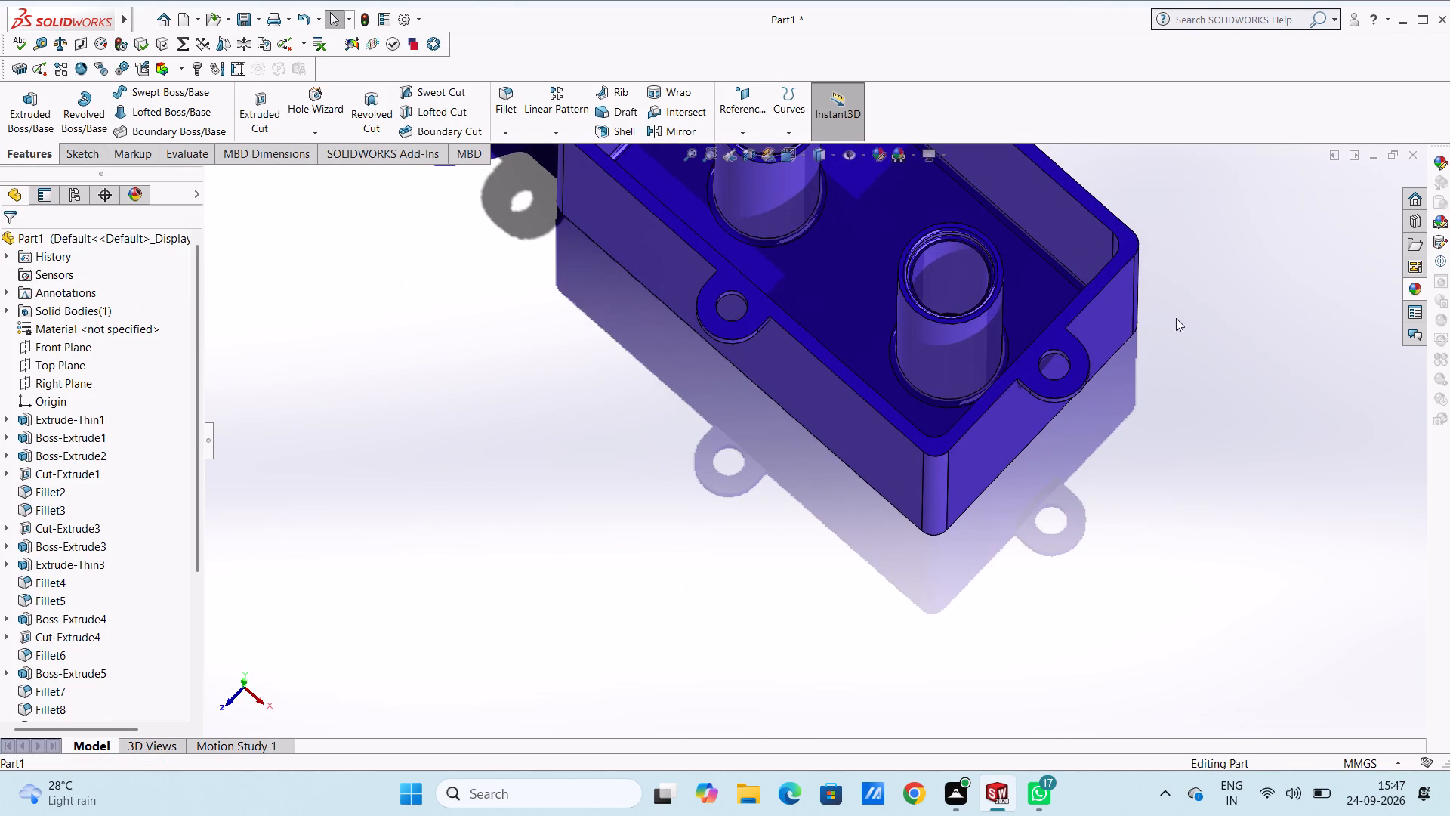
Apply the chromium plate metal appearance to only the inner bore face of the tube farther from the channel.
left_click(1409, 286)
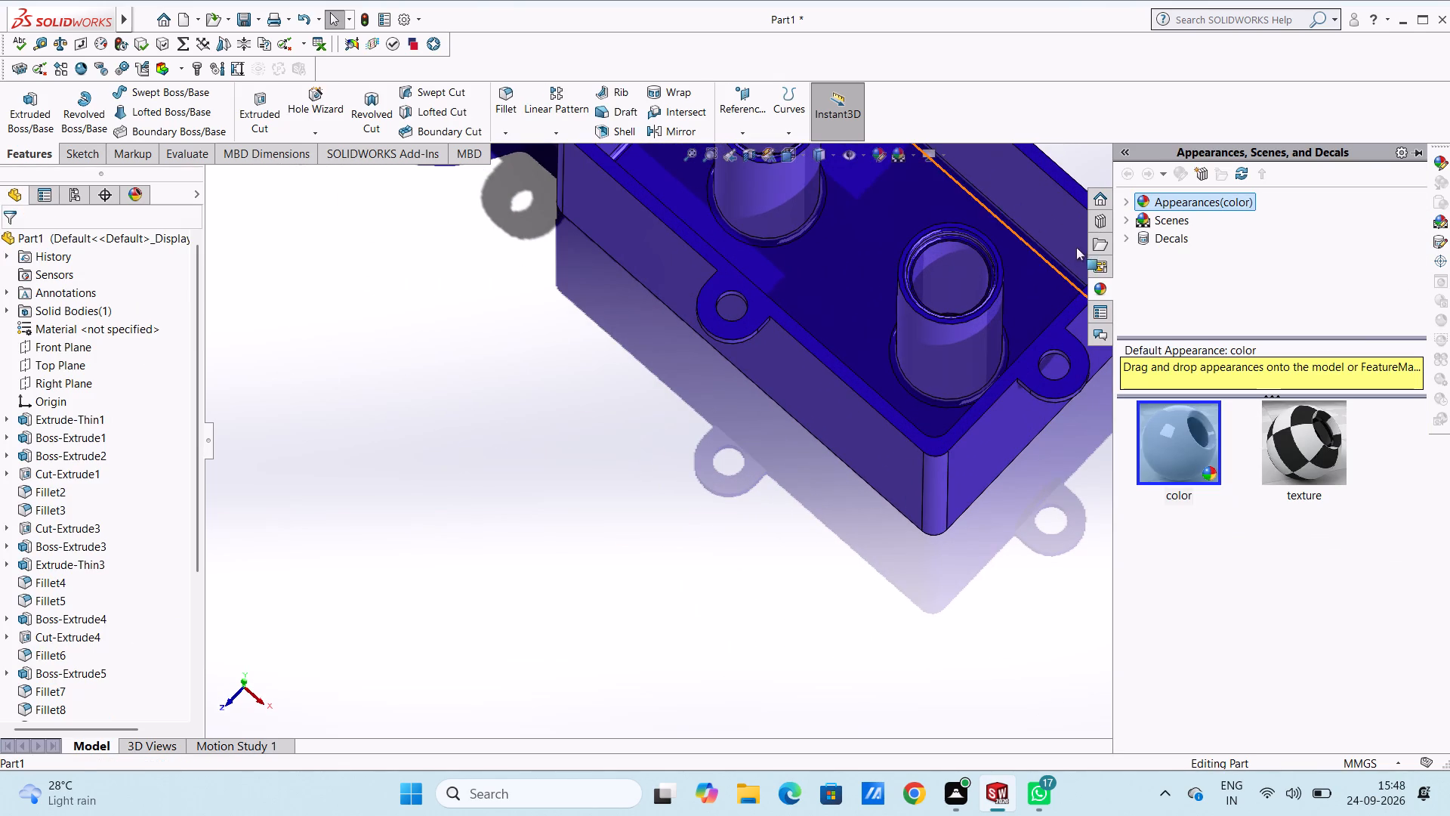
left_click(1123, 195)
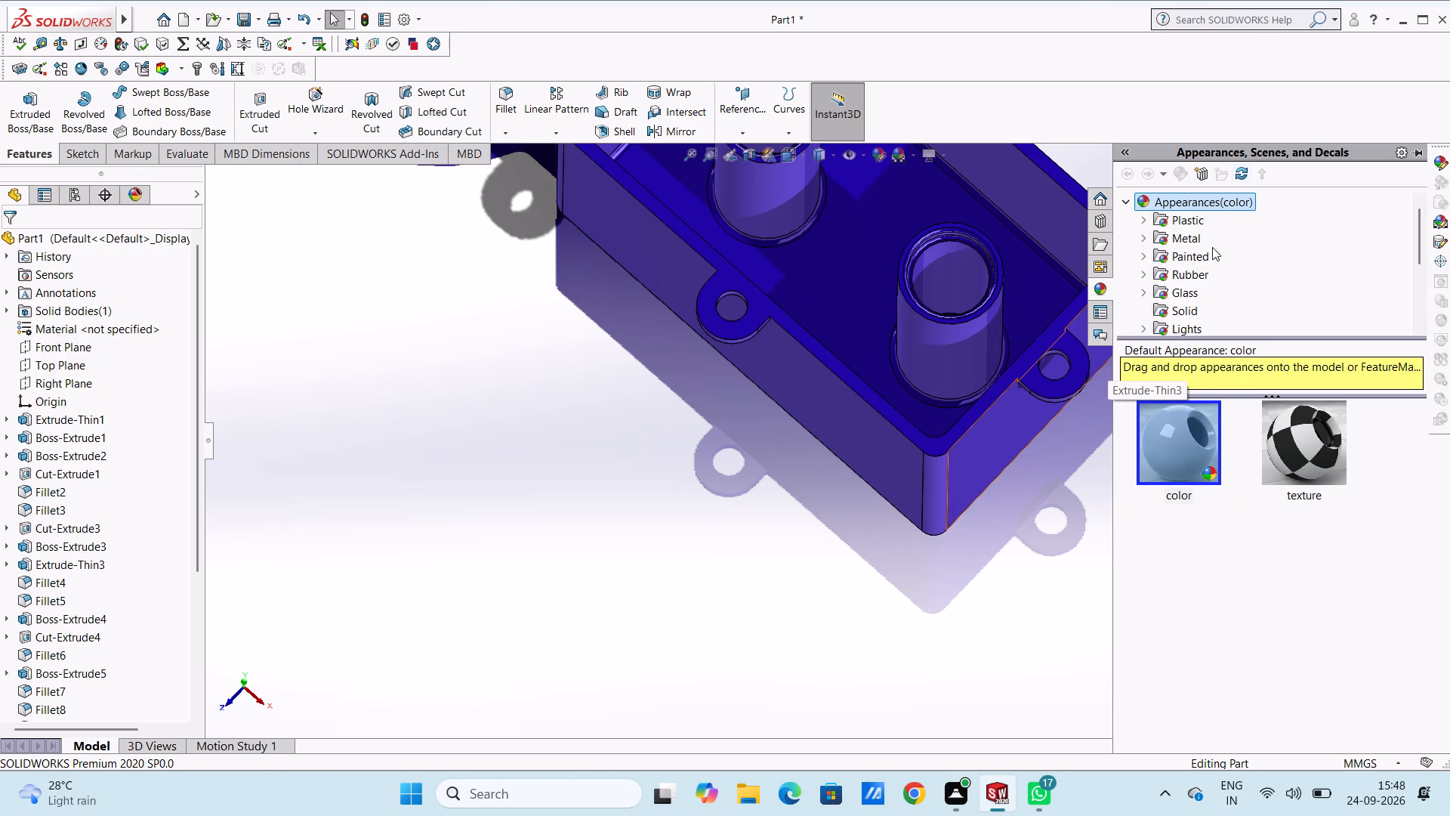
left_click(1194, 241)
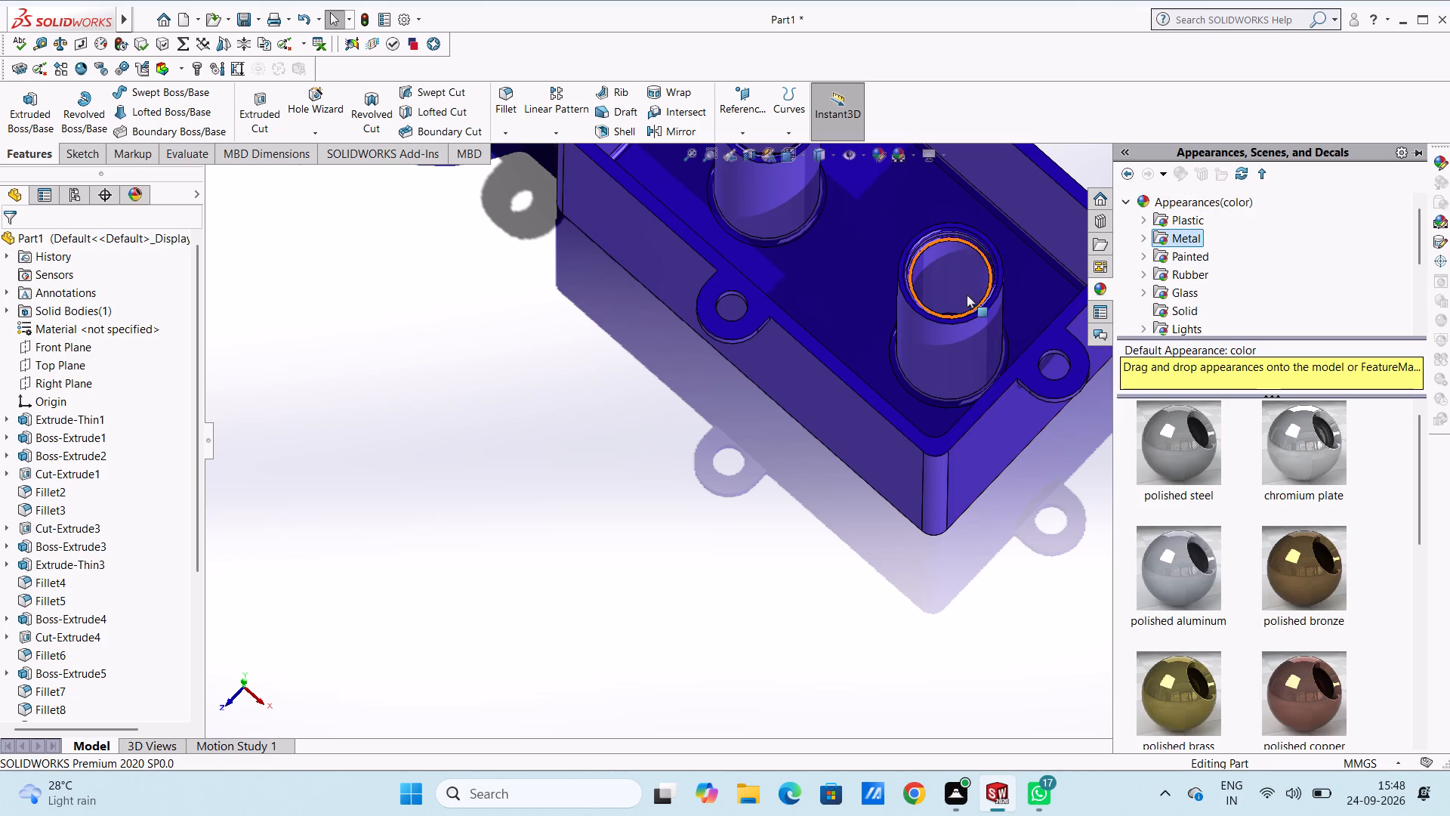
scroll(957, 238, "down", 3)
left_click_drag(1323, 446, 1319, 445)
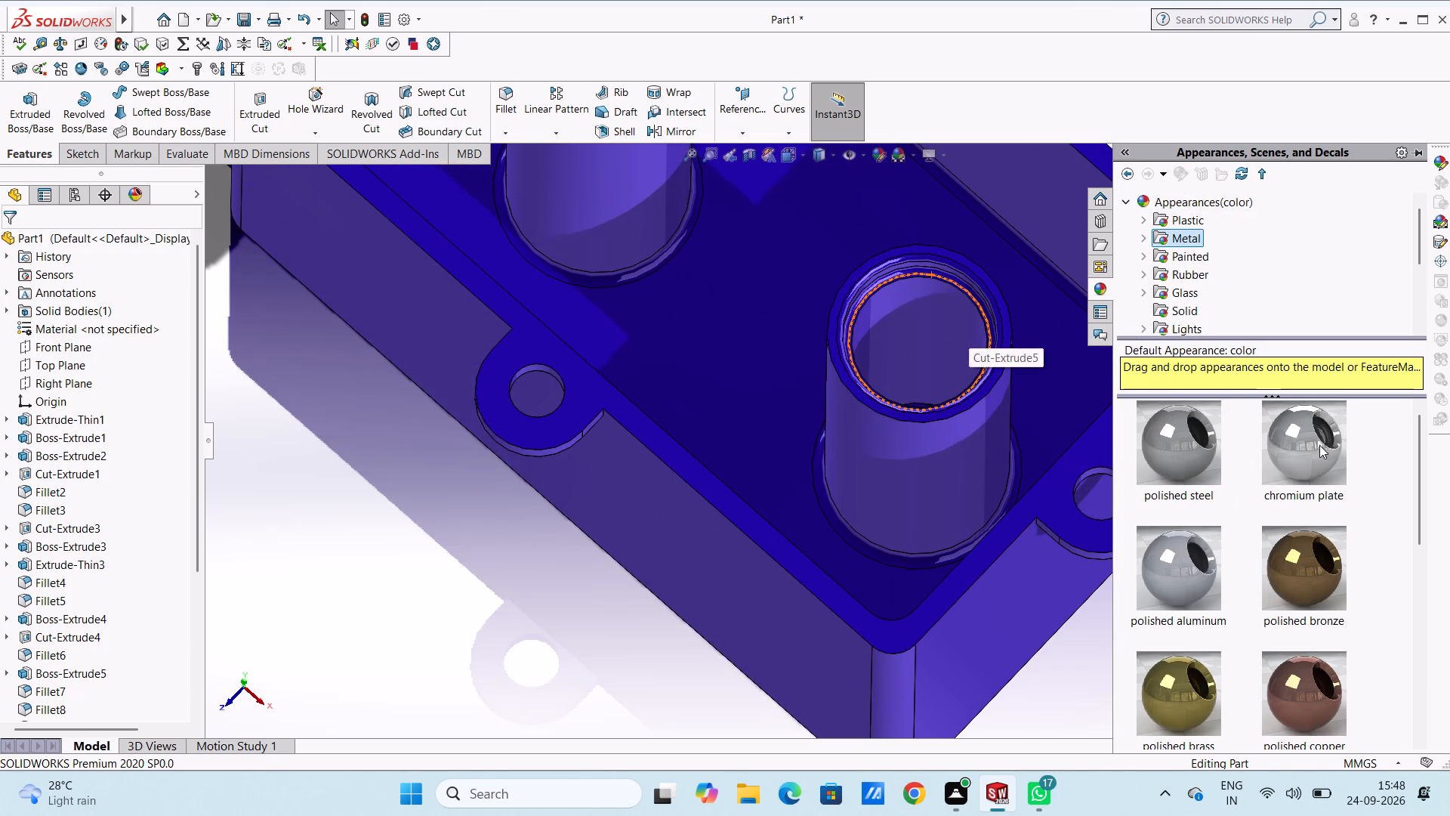
left_click_drag(1319, 445, 961, 331)
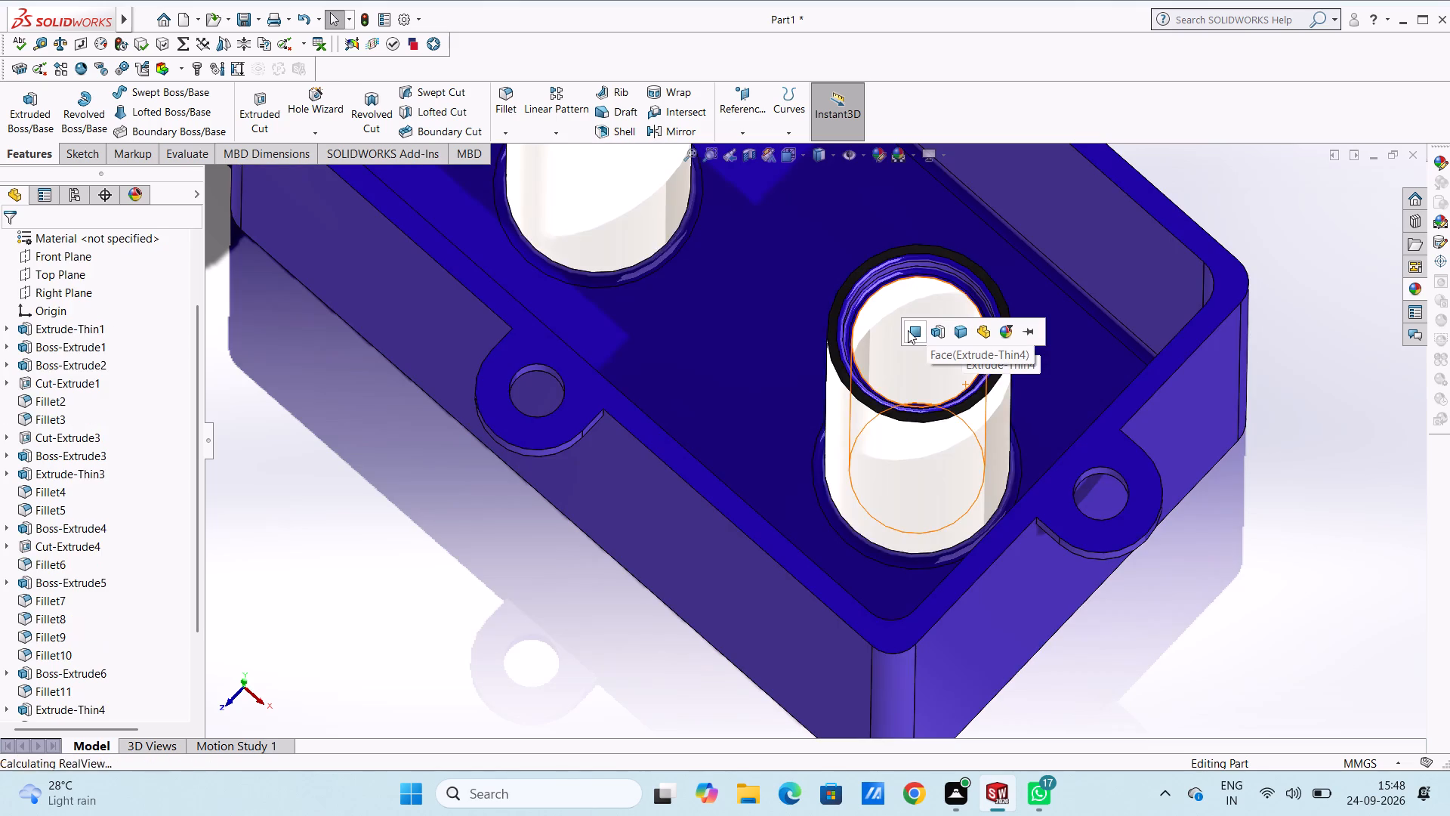
left_click(909, 332)
scroll(921, 338, "up", 3)
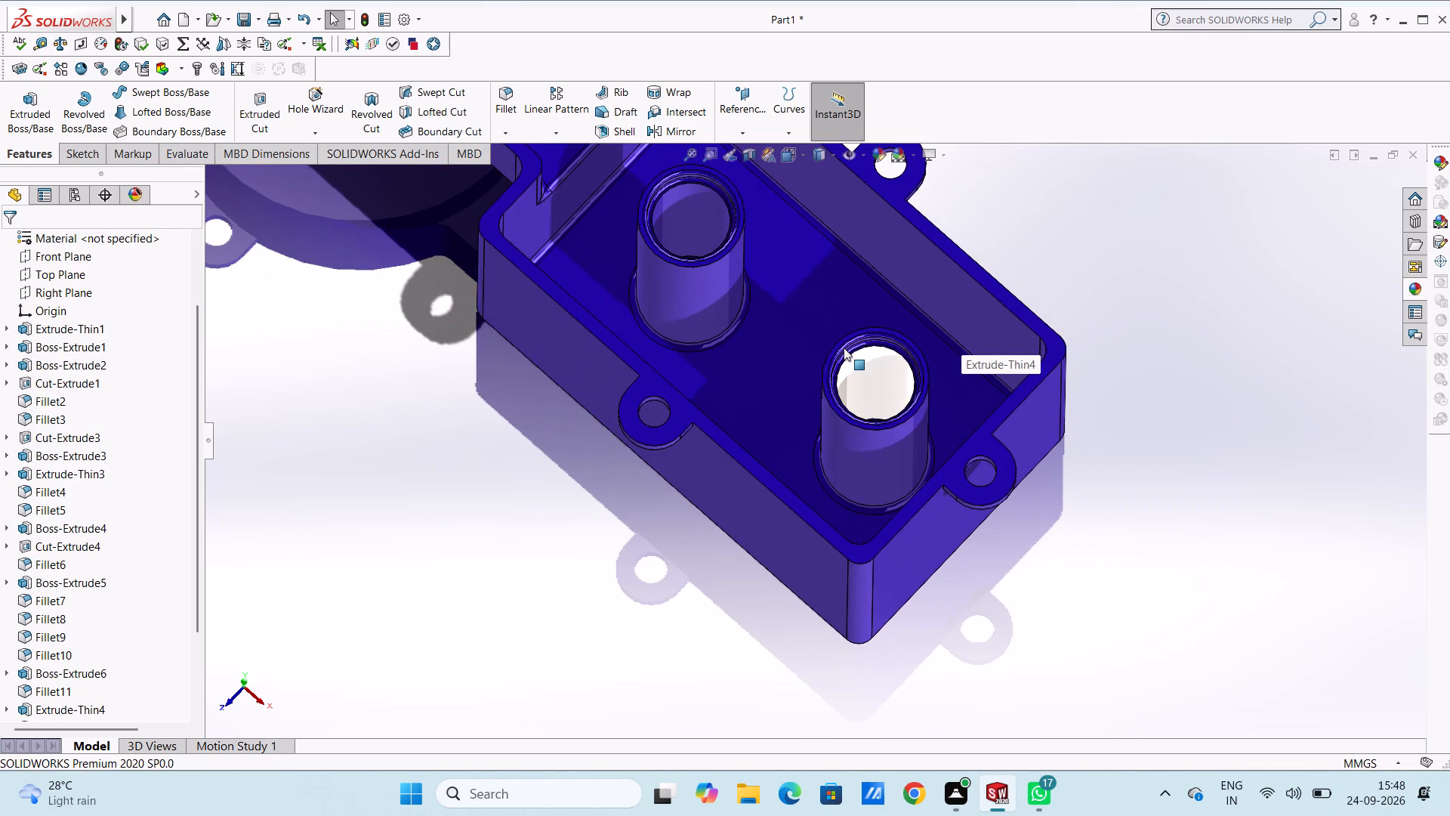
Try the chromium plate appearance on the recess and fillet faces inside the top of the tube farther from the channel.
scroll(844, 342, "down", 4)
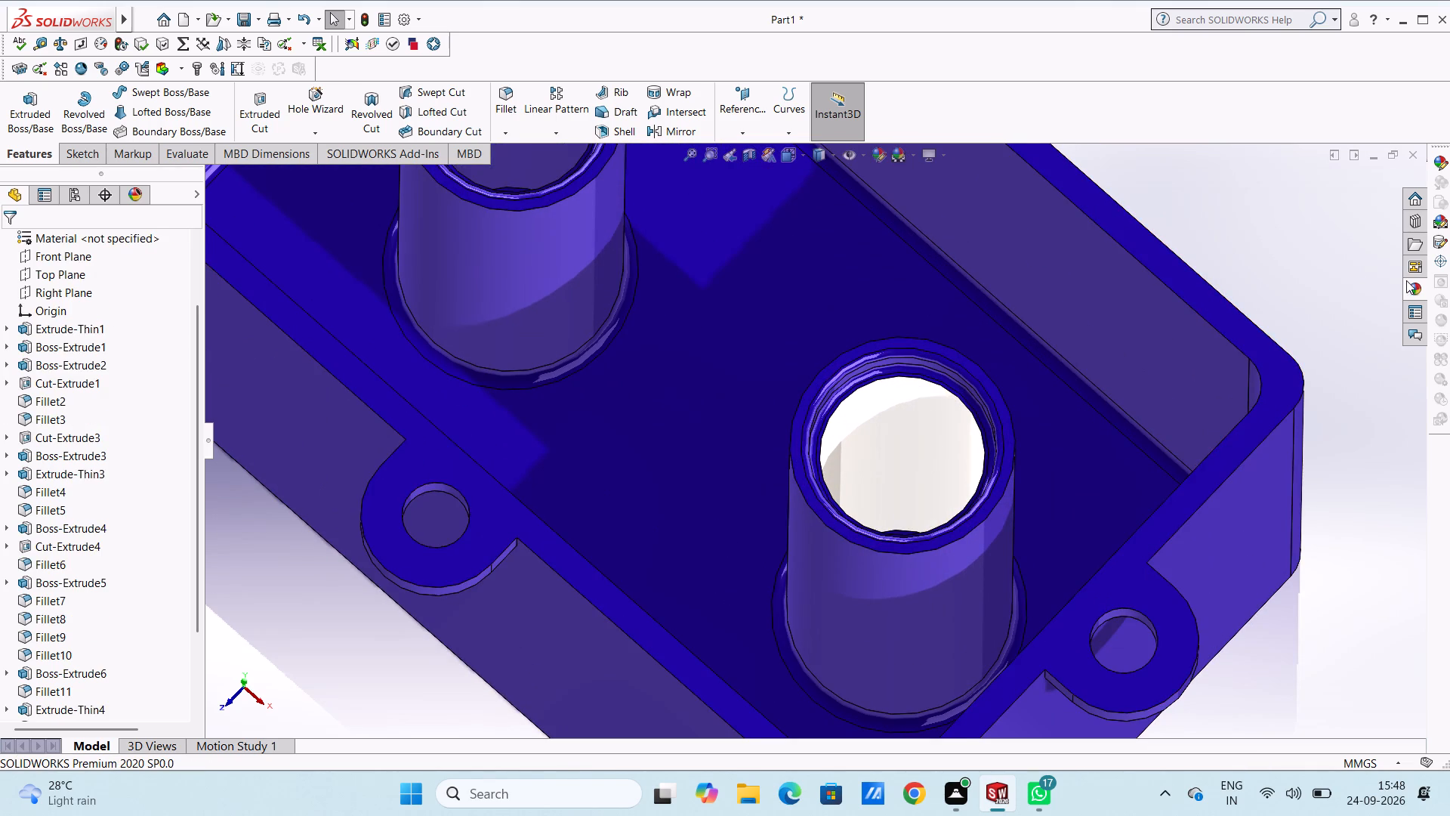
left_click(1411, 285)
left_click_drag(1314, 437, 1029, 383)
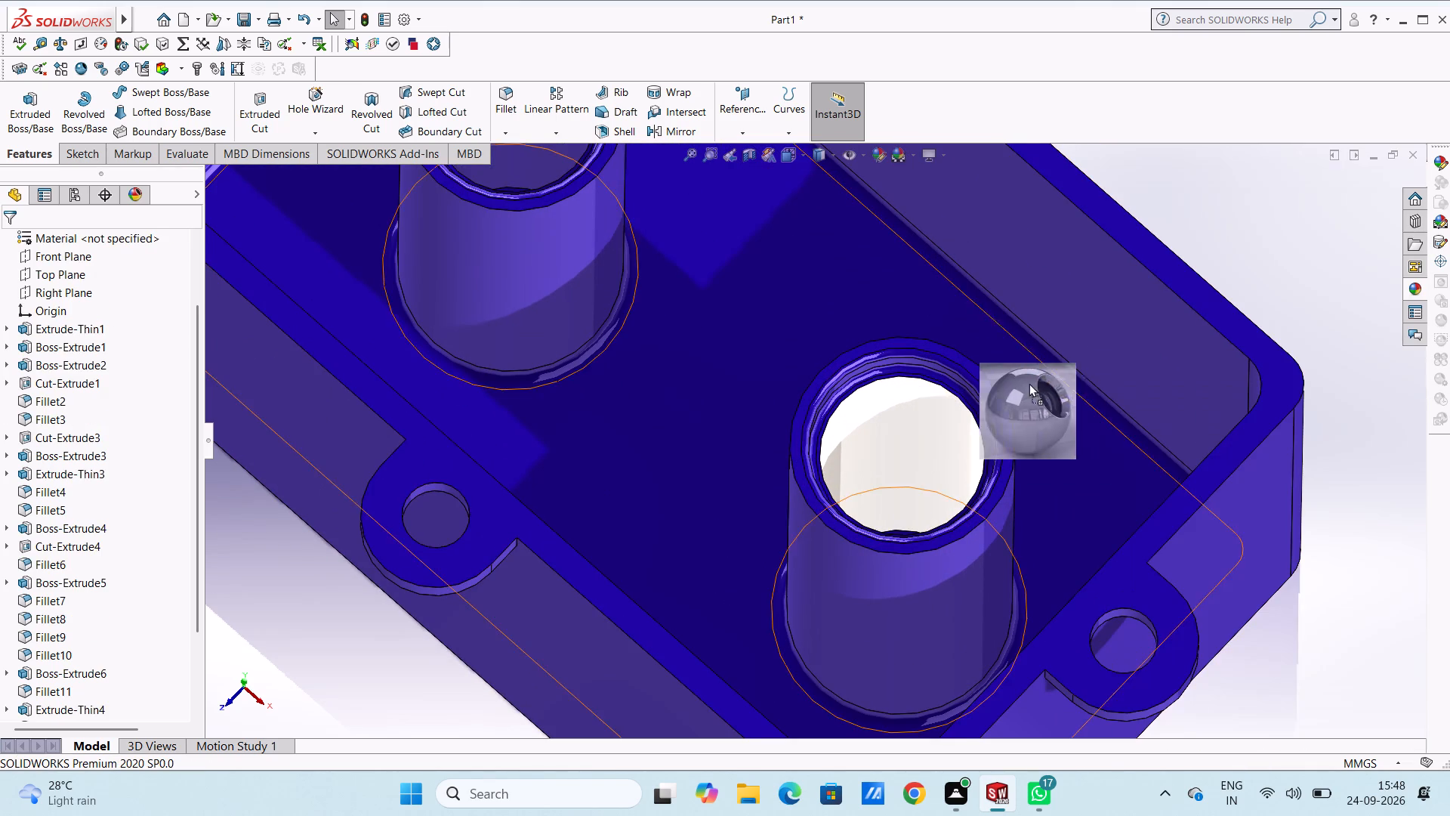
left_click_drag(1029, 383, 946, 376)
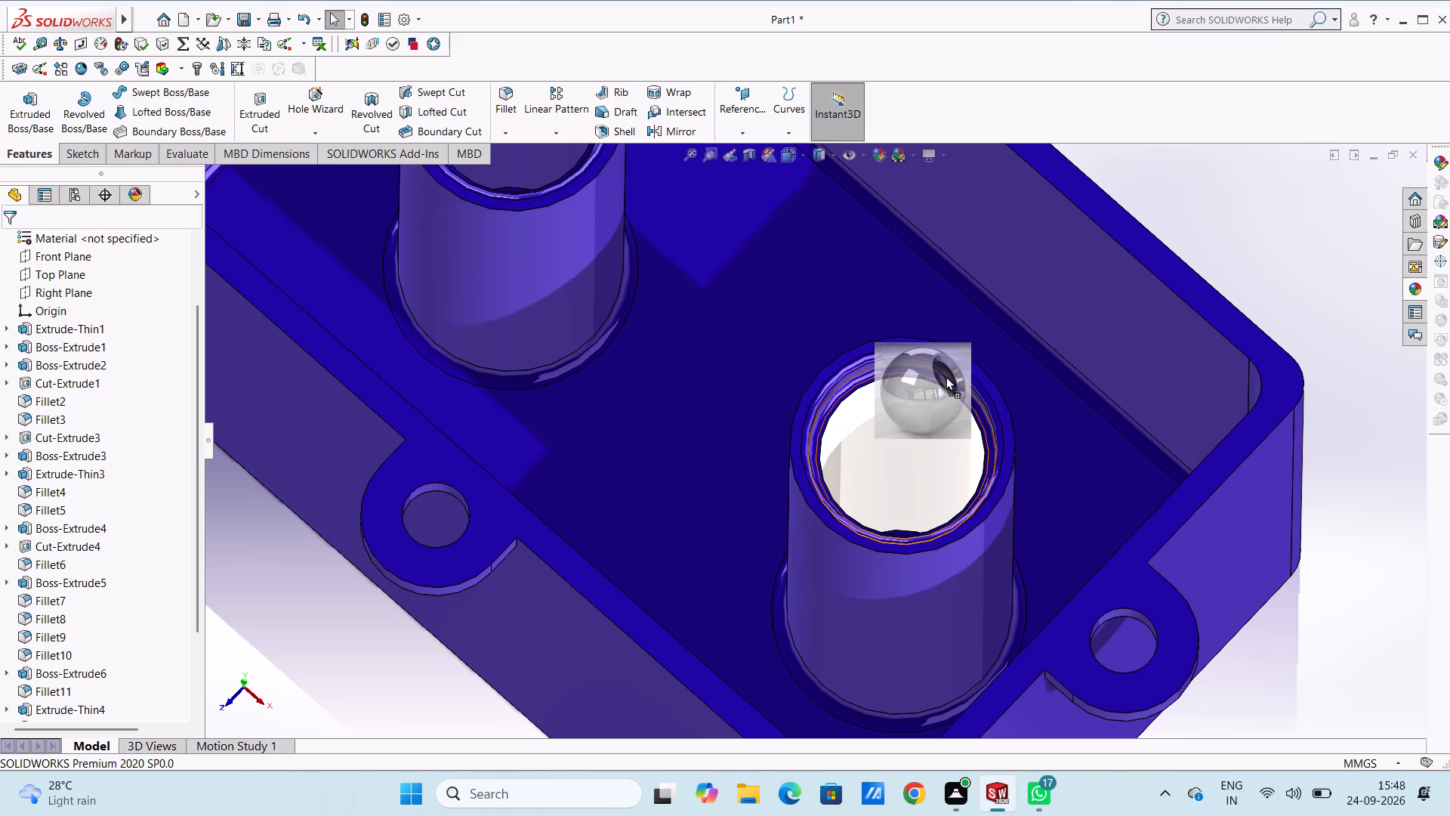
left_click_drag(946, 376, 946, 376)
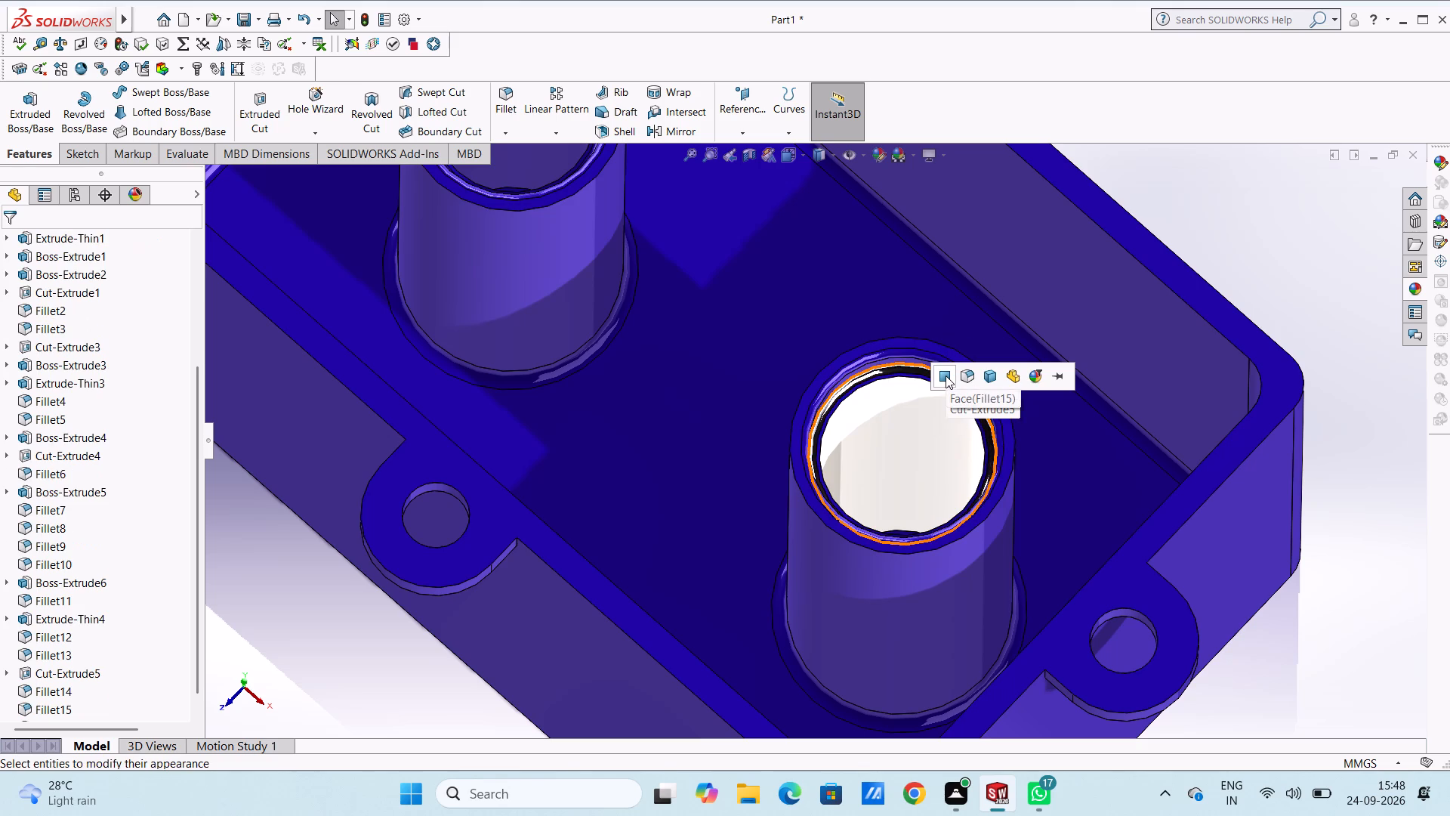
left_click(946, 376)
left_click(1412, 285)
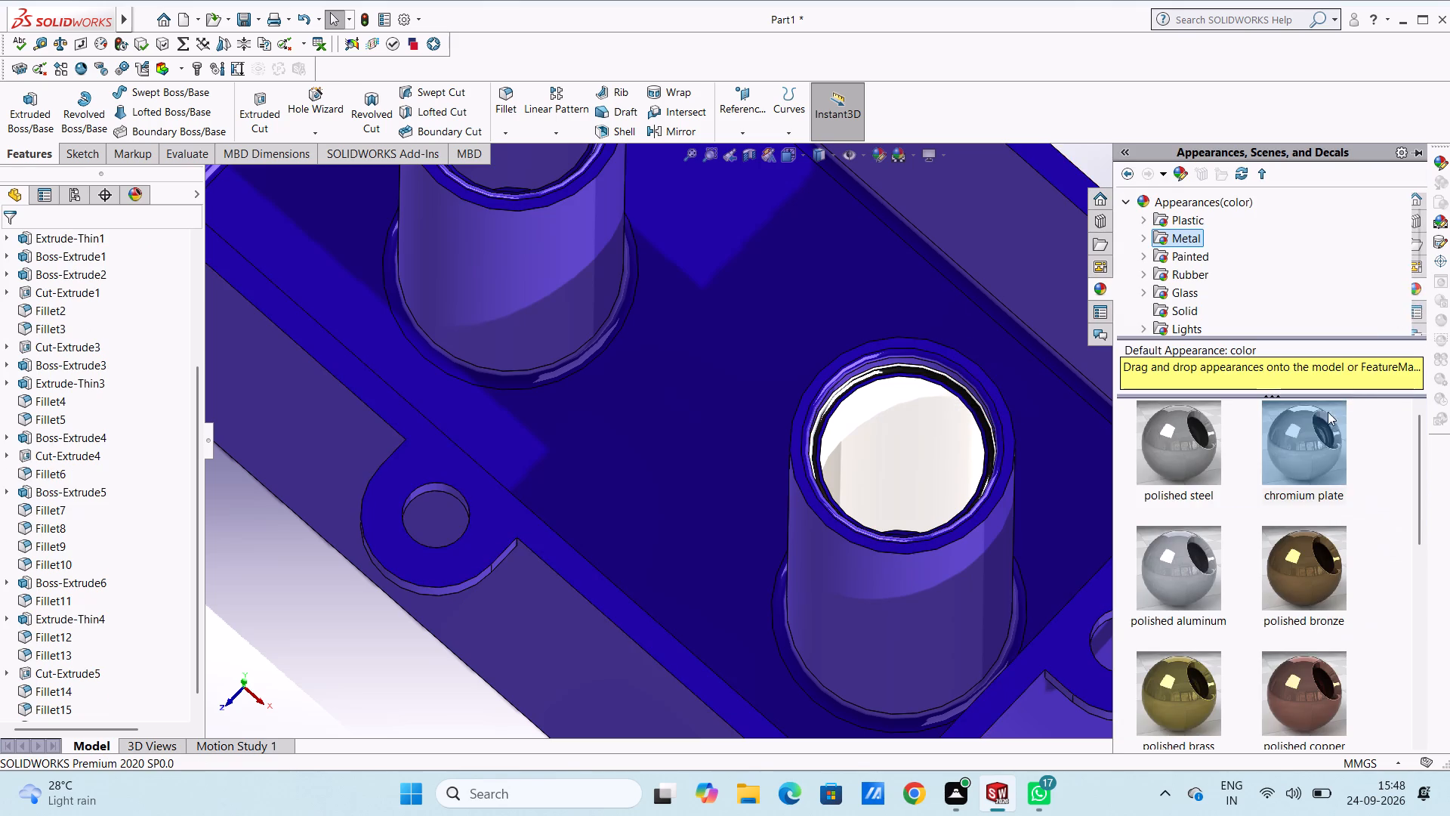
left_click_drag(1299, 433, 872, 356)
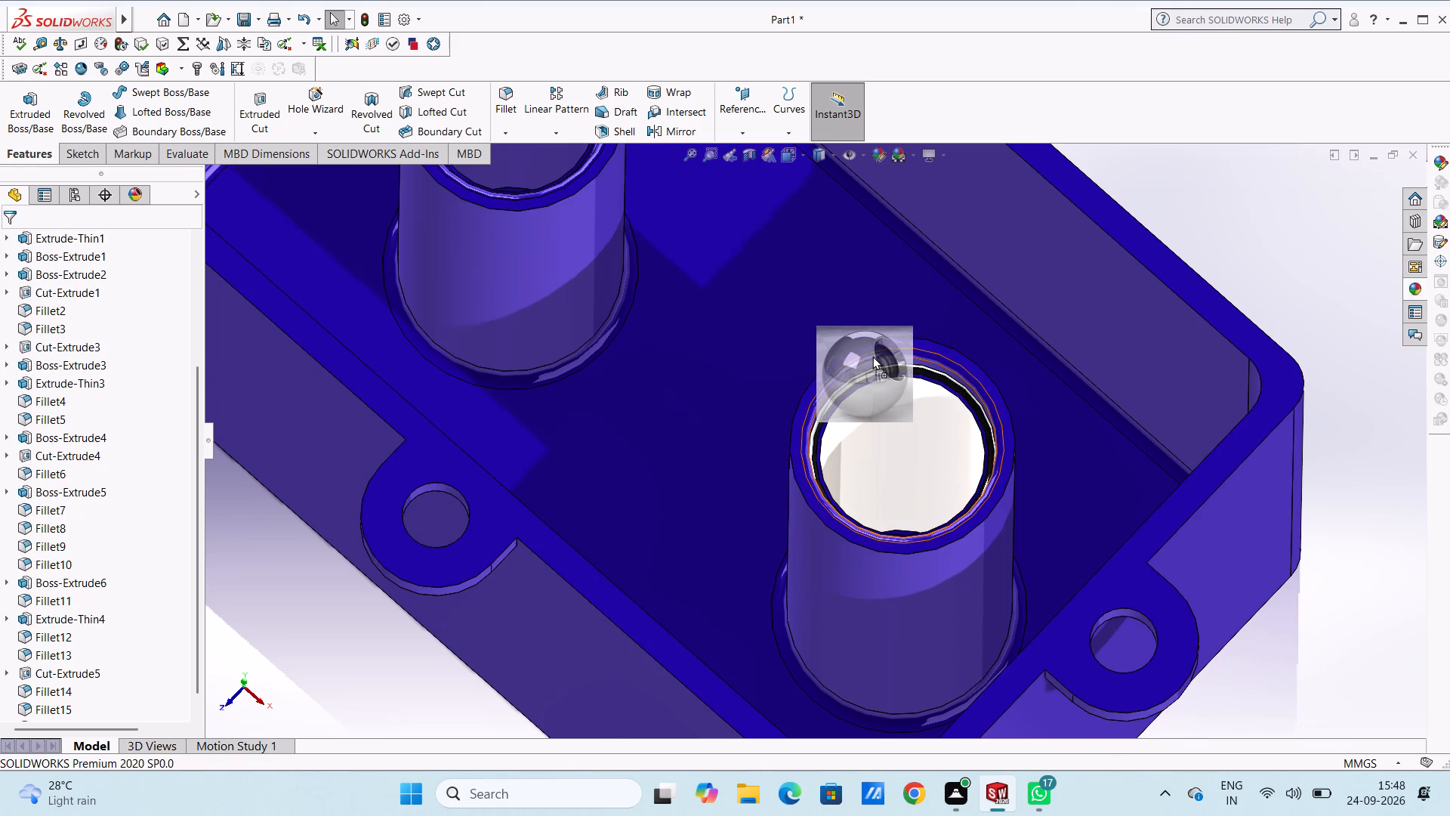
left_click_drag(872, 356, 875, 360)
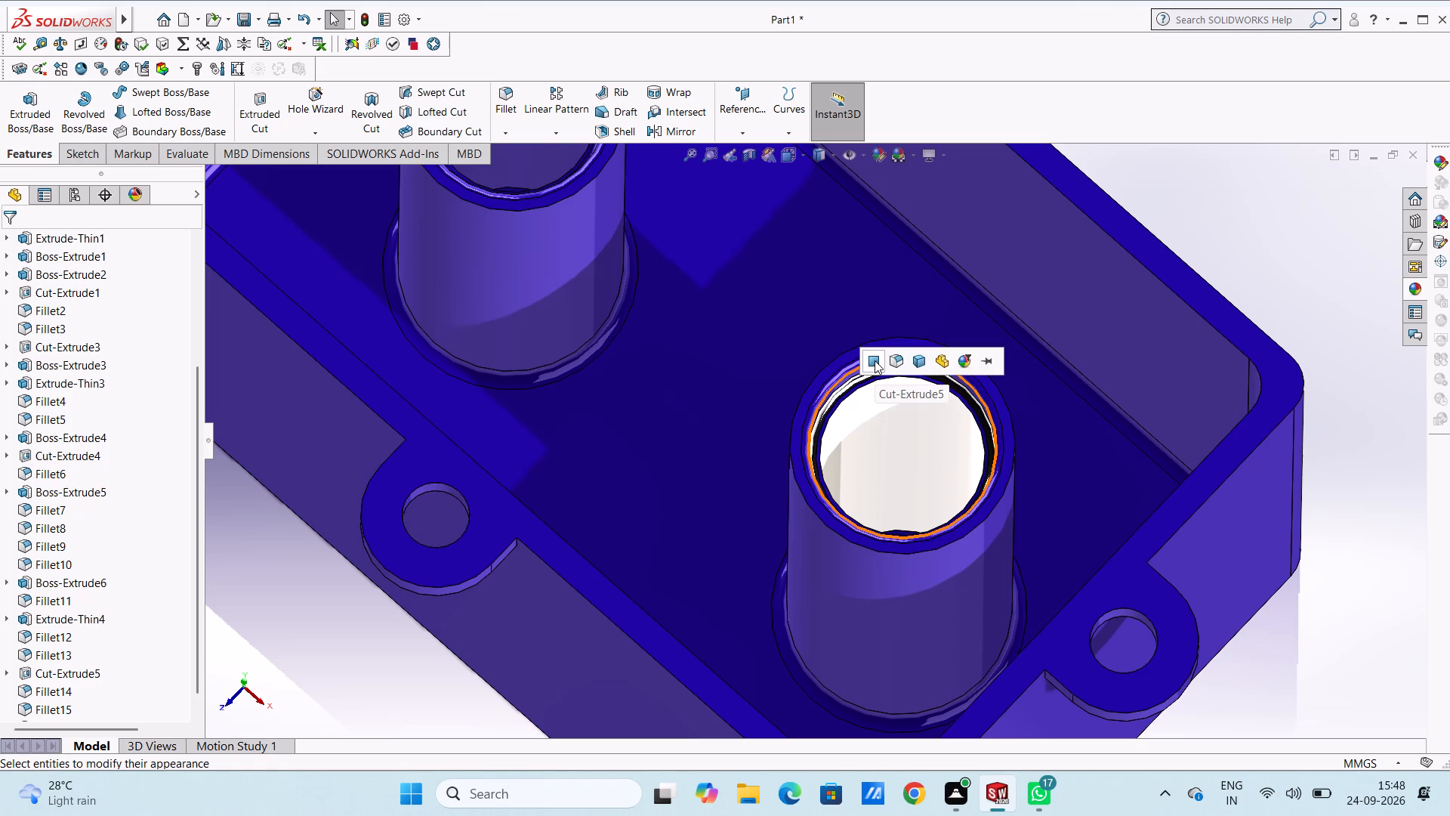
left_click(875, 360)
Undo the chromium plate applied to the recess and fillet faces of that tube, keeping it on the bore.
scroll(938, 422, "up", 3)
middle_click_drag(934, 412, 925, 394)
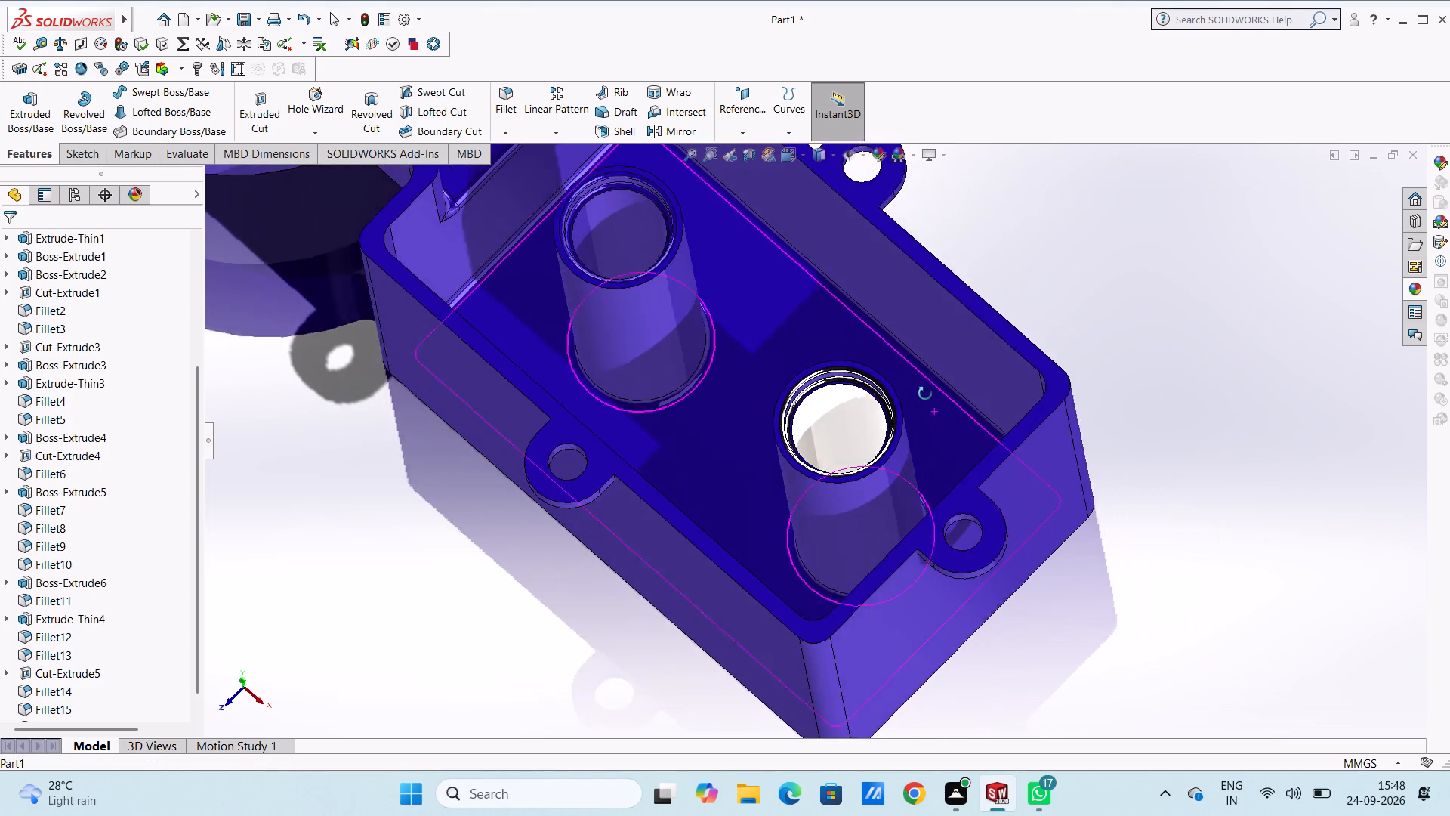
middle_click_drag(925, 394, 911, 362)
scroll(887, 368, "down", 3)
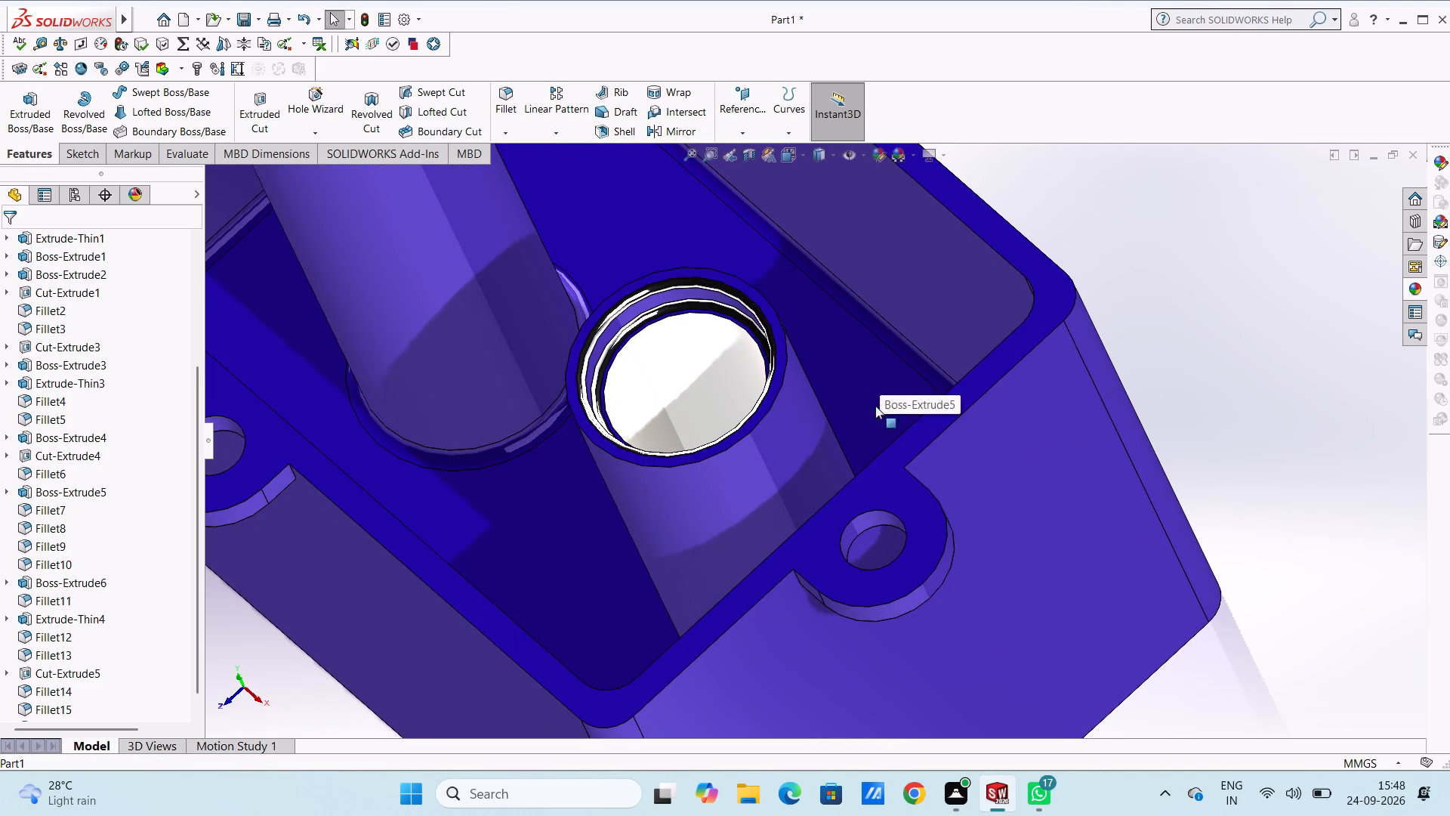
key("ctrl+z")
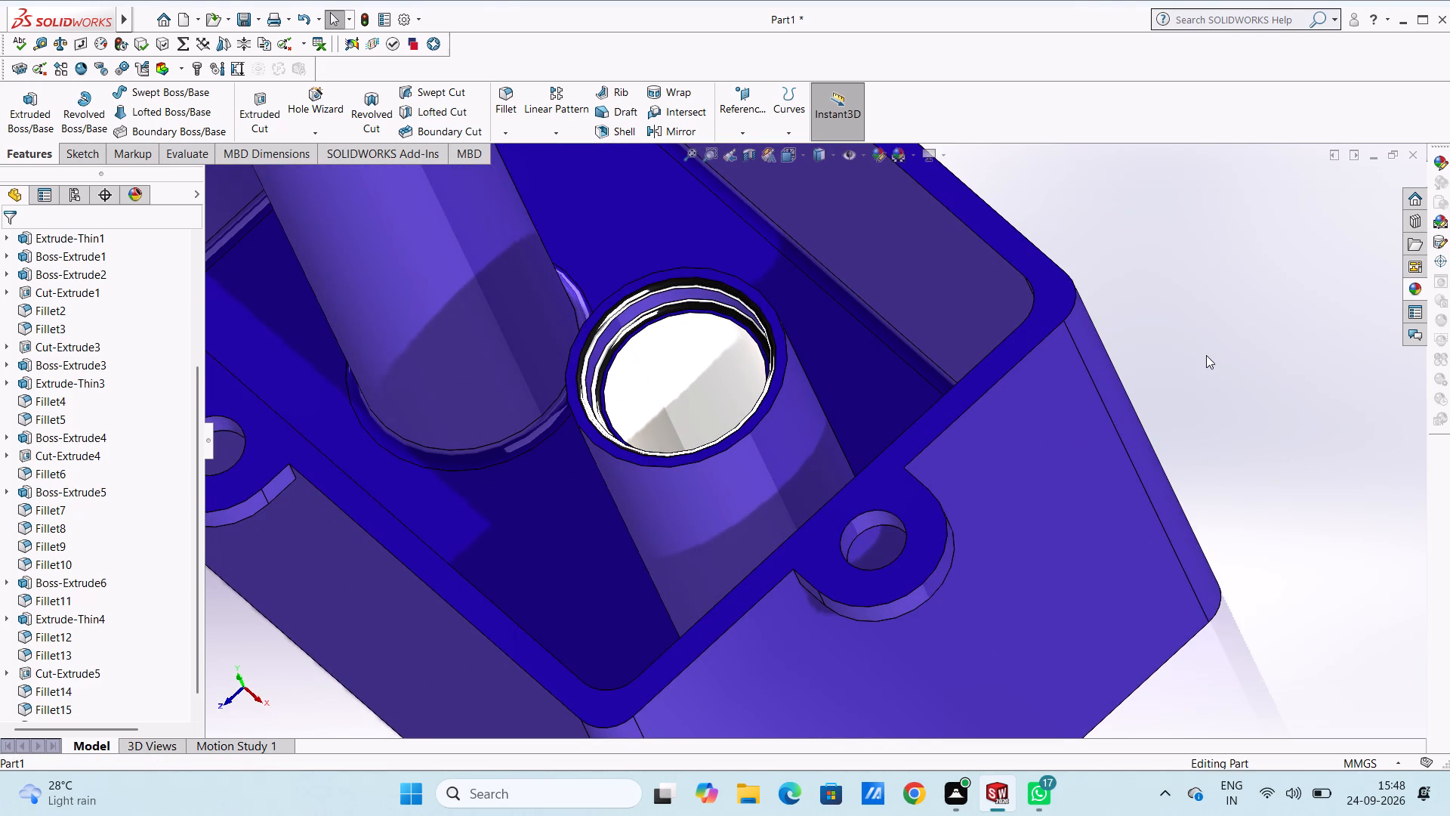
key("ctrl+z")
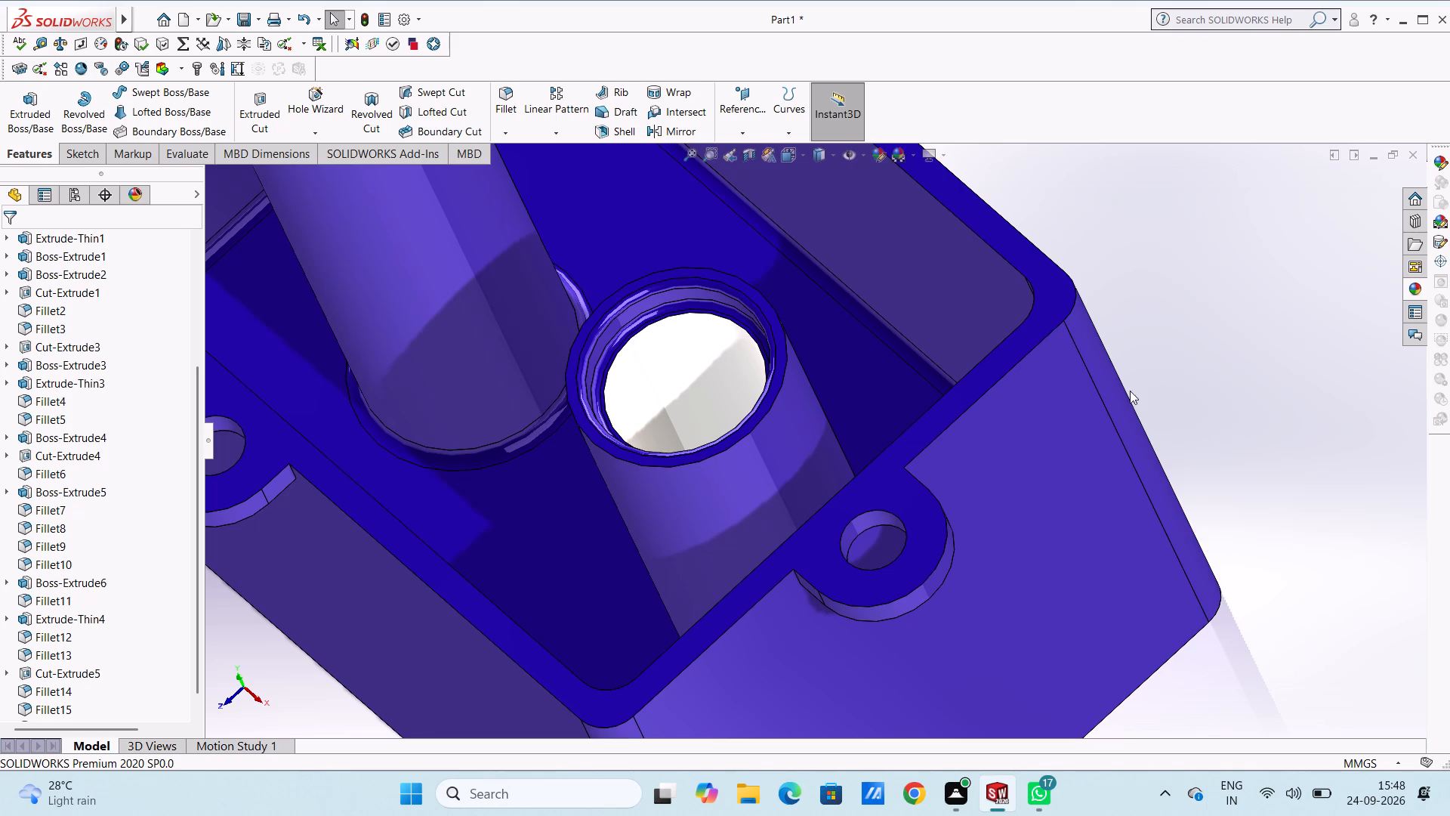
Apply the chromium plate appearance to the recess's cylindrical wall in the tube farther from the channel.
scroll(679, 314, "down", 4)
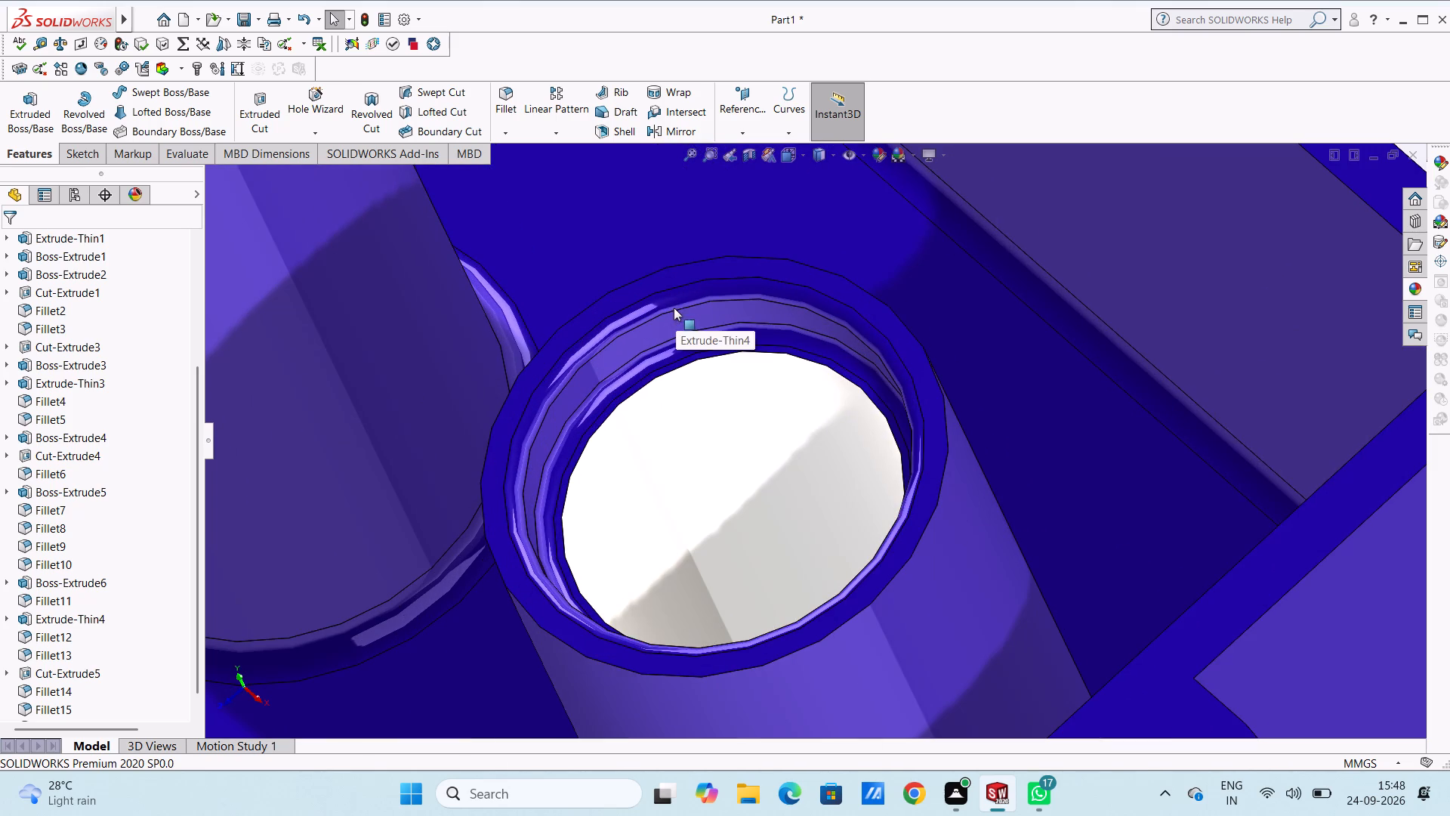
left_click(1404, 286)
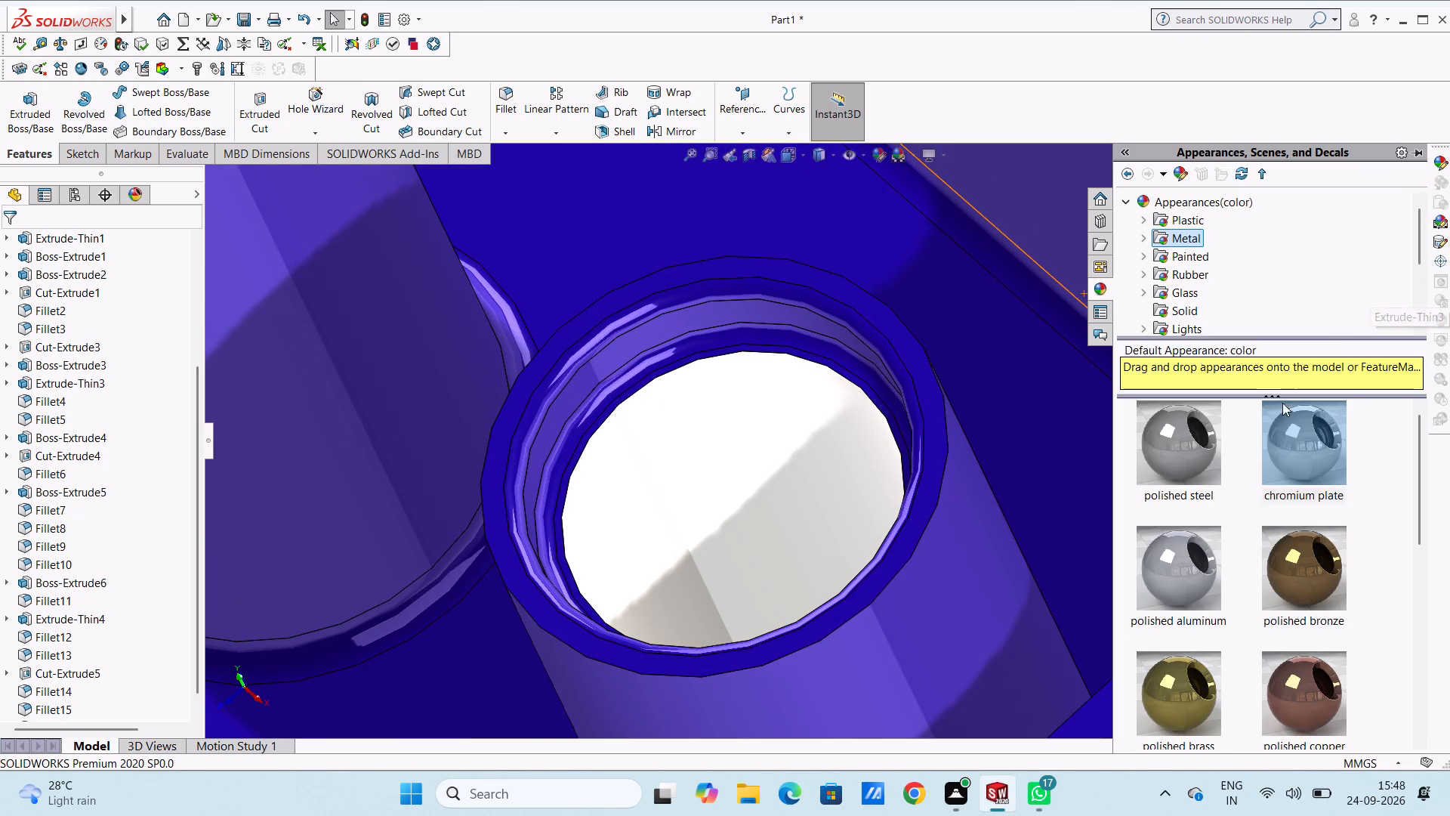
left_click_drag(1303, 451, 767, 320)
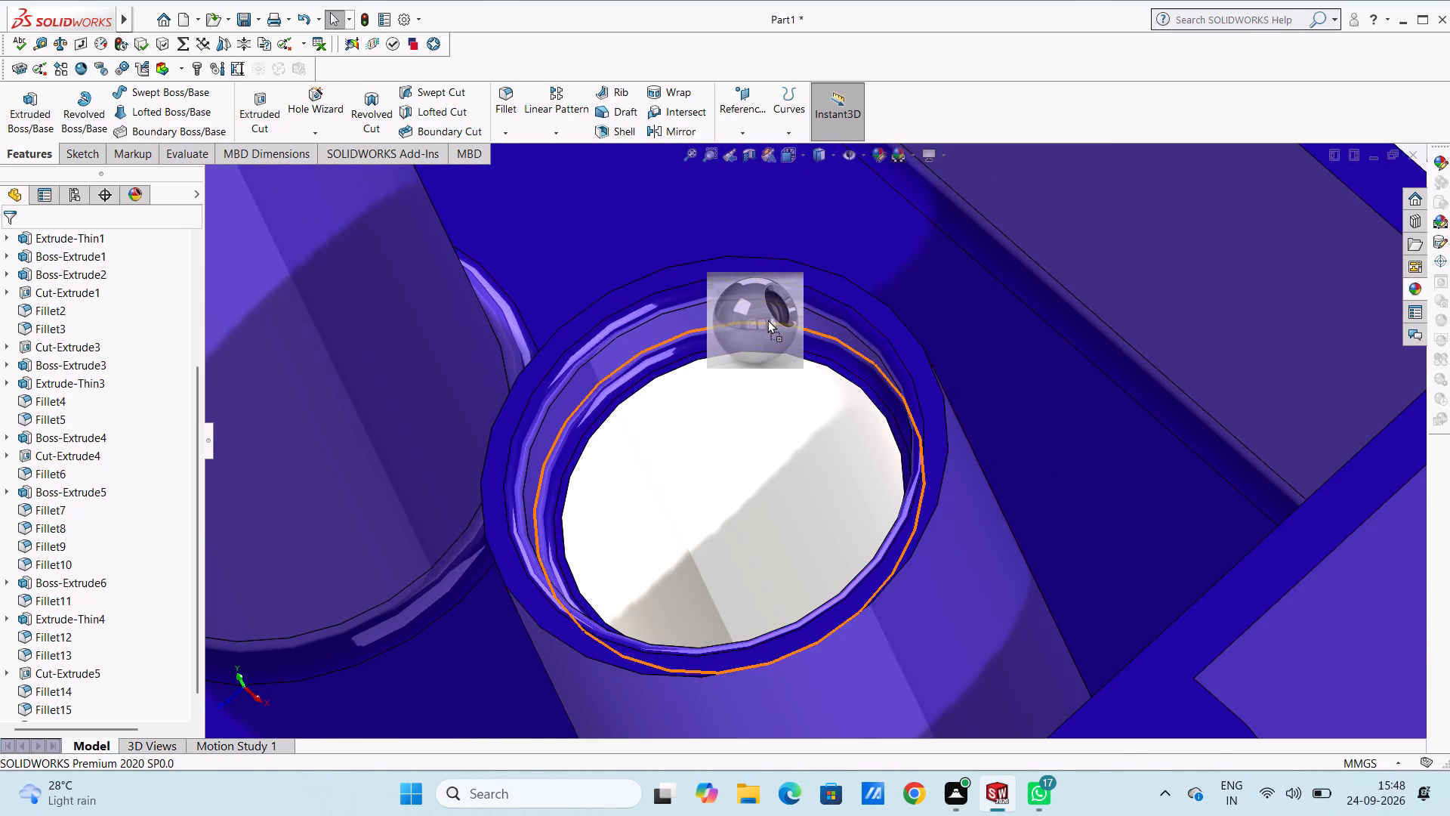
left_click_drag(767, 320, 769, 315)
left_click(769, 315)
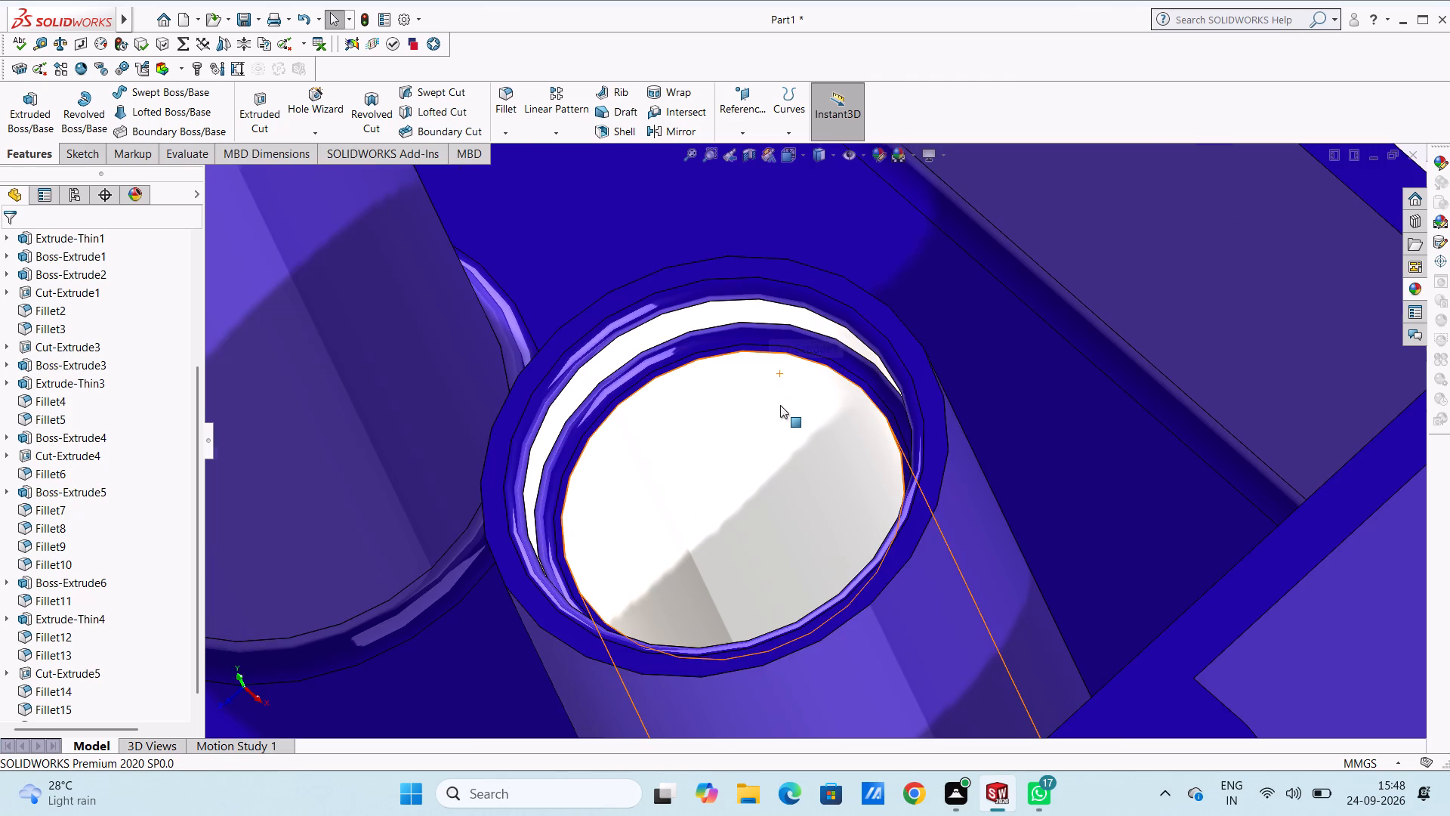
Apply the chromium plate appearance to the hole's inner face in the lug on the box's end wall.
scroll(780, 405, "up", 6)
scroll(817, 589, "up", 3)
scroll(818, 579, "down", 5)
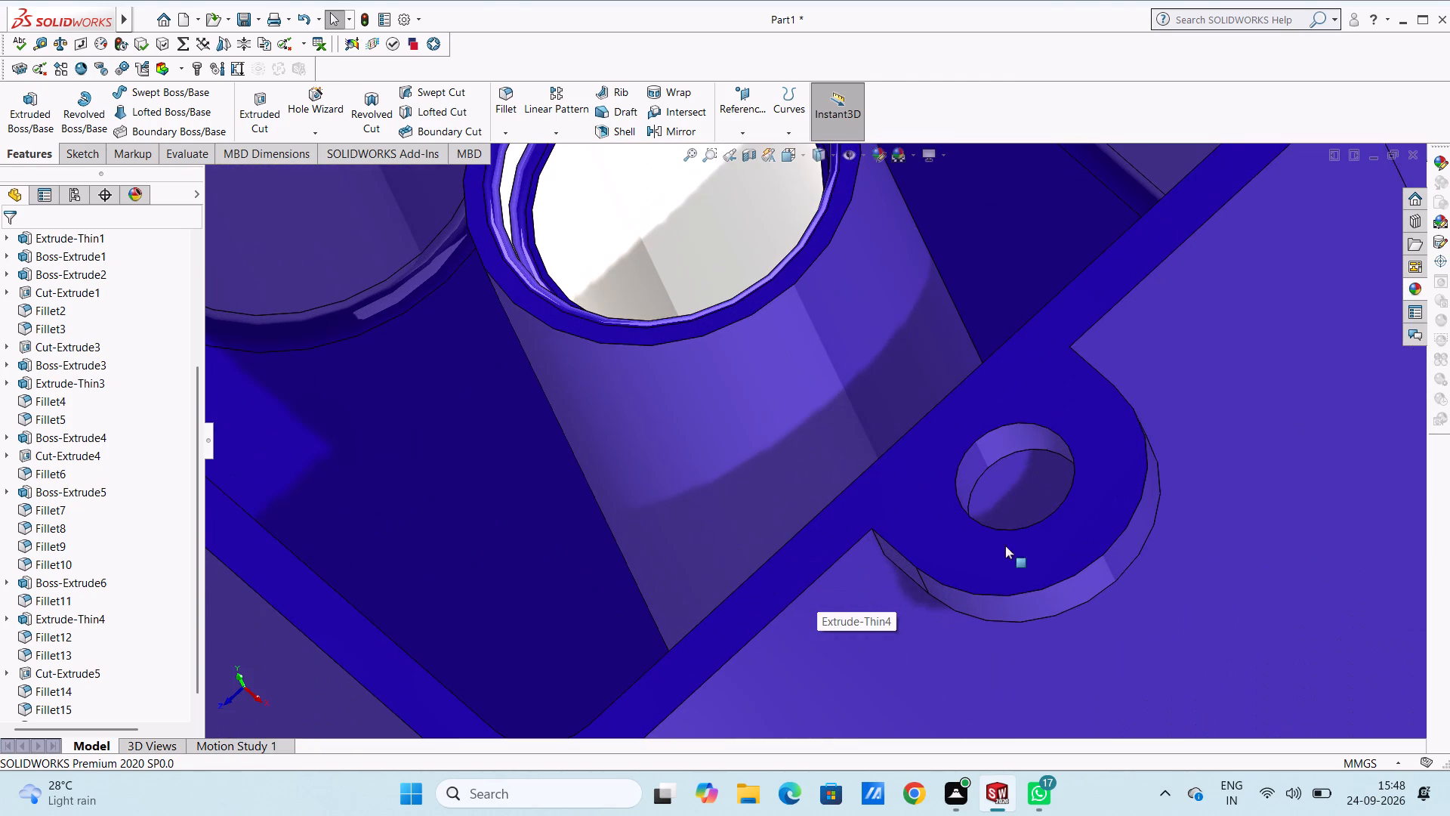
left_click(1412, 289)
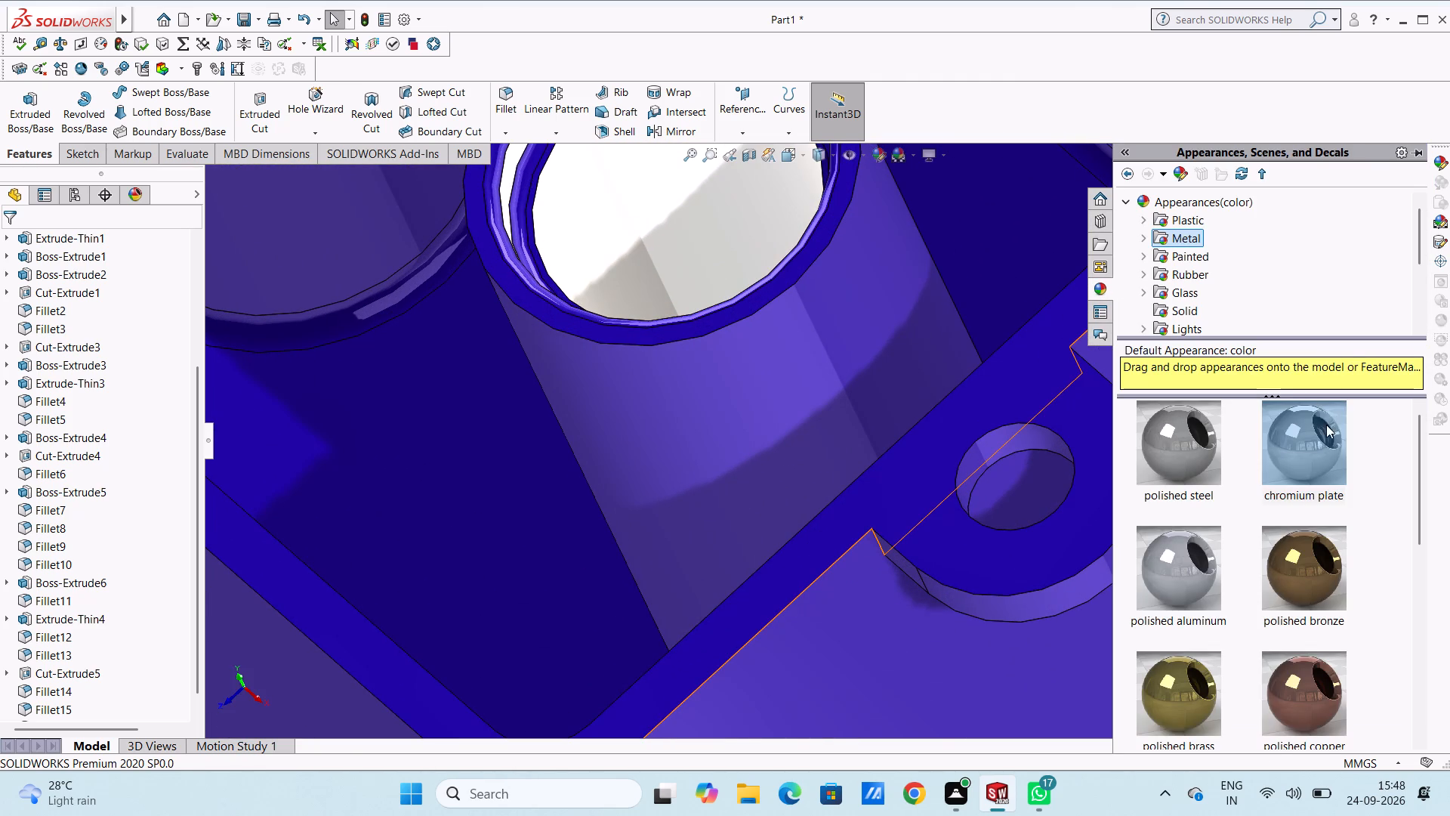
left_click_drag(1323, 428, 1065, 488)
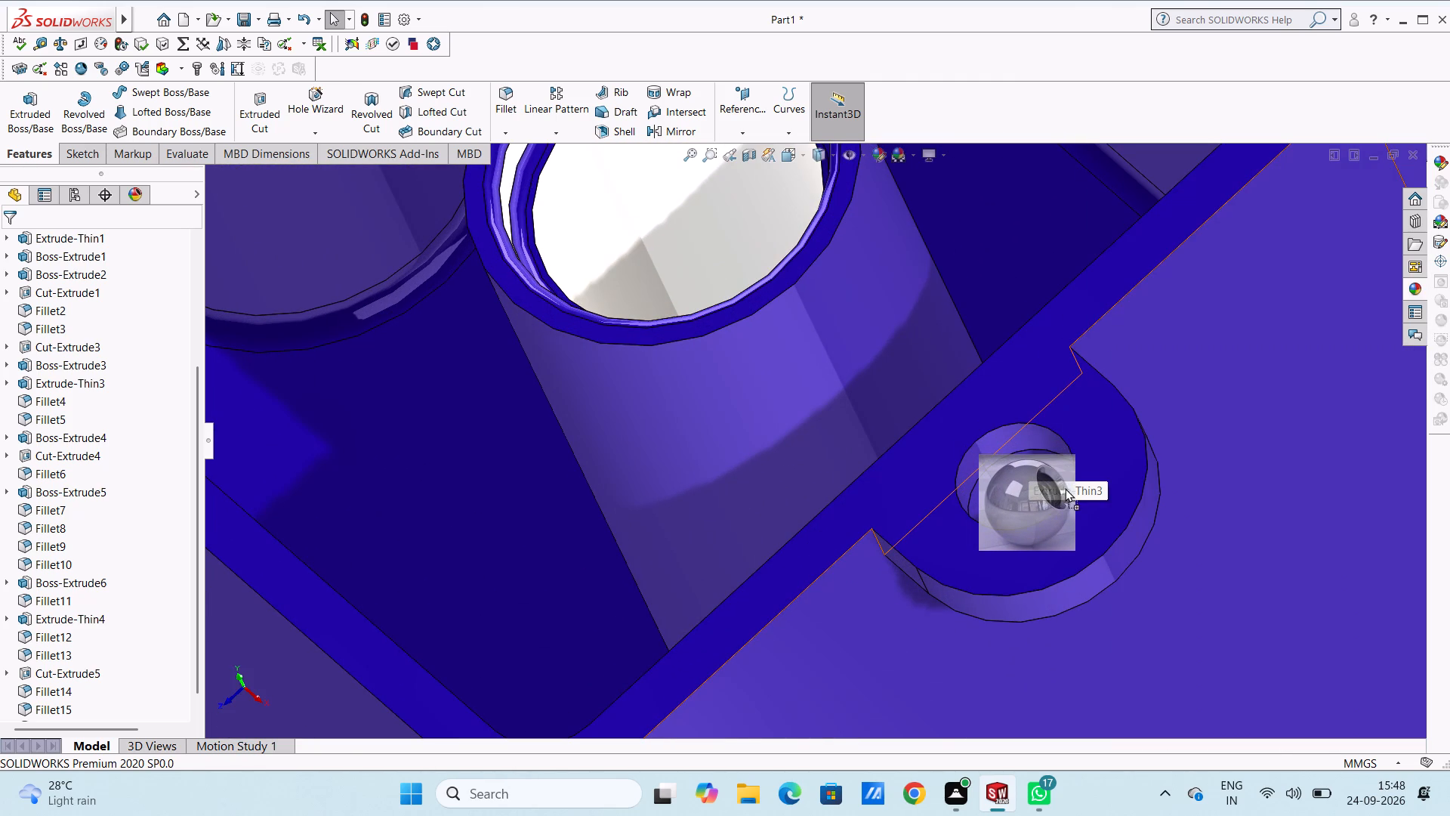
left_click_drag(1065, 488, 1041, 434)
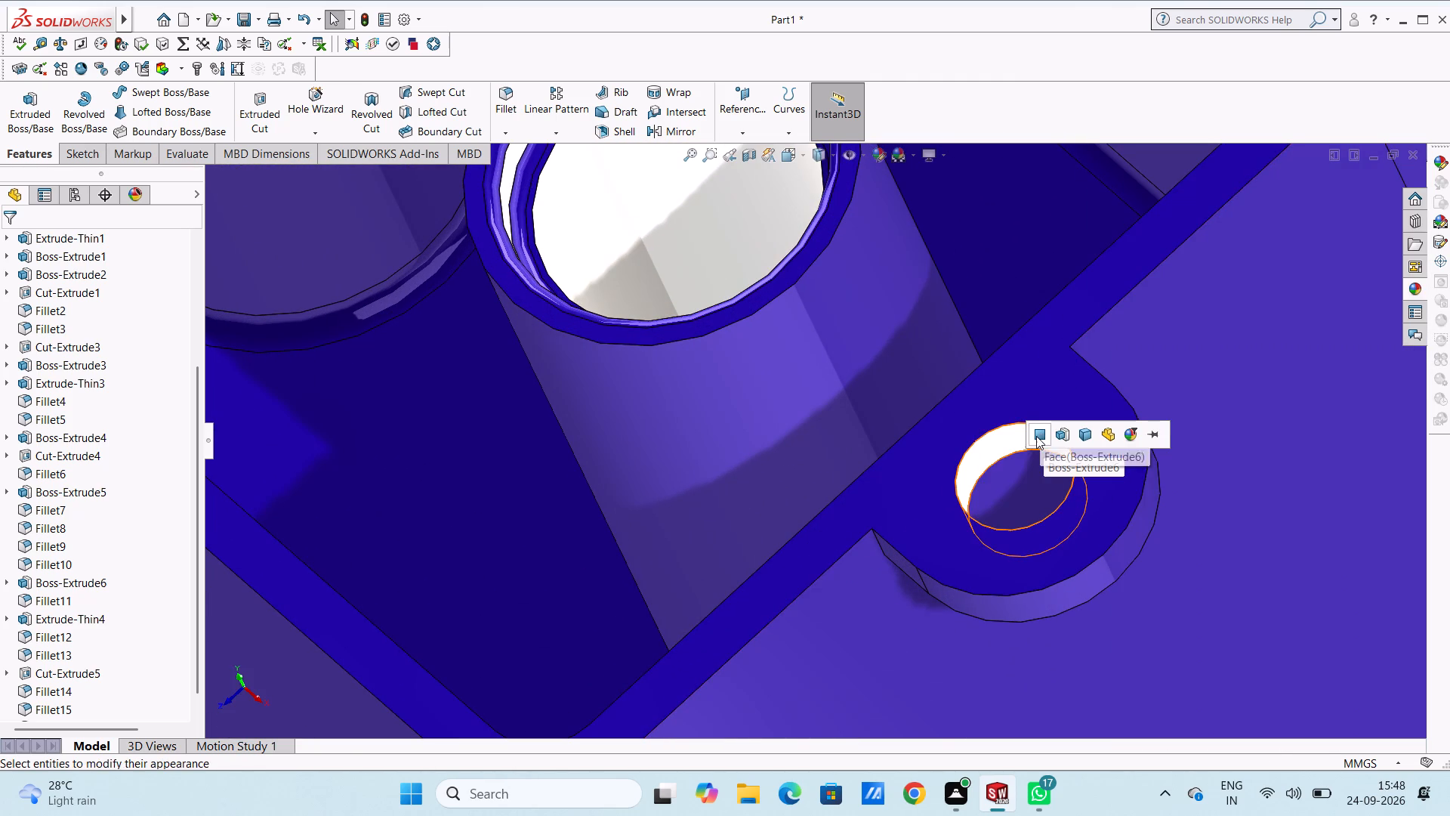
left_click(1035, 436)
Apply the chromium plate appearance to the hole's inner face in the lug on the box's near long side.
scroll(1034, 470, "up", 2)
middle_click_drag(983, 441, 992, 448)
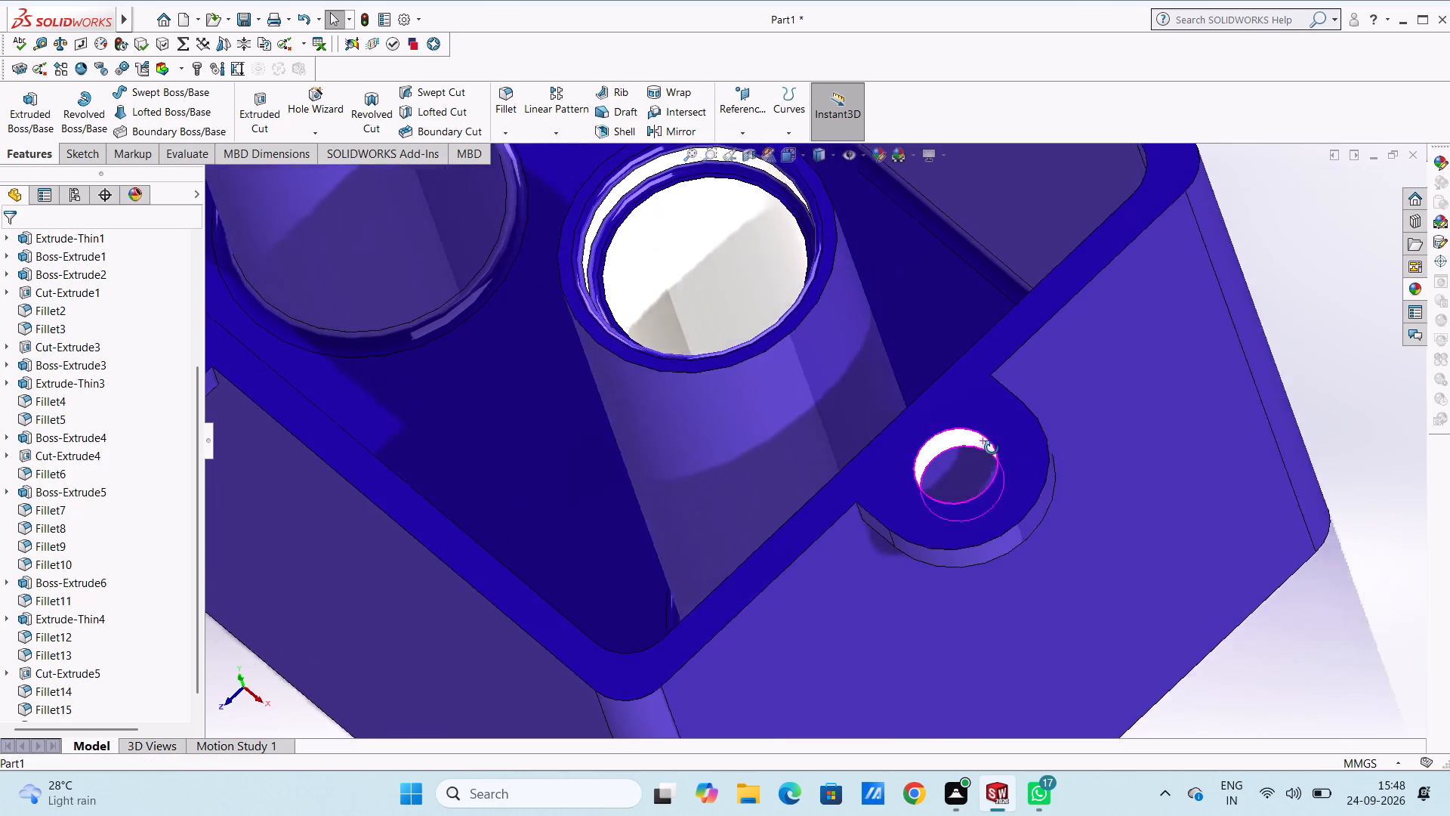
middle_click_drag(992, 448, 996, 506)
middle_click(996, 506)
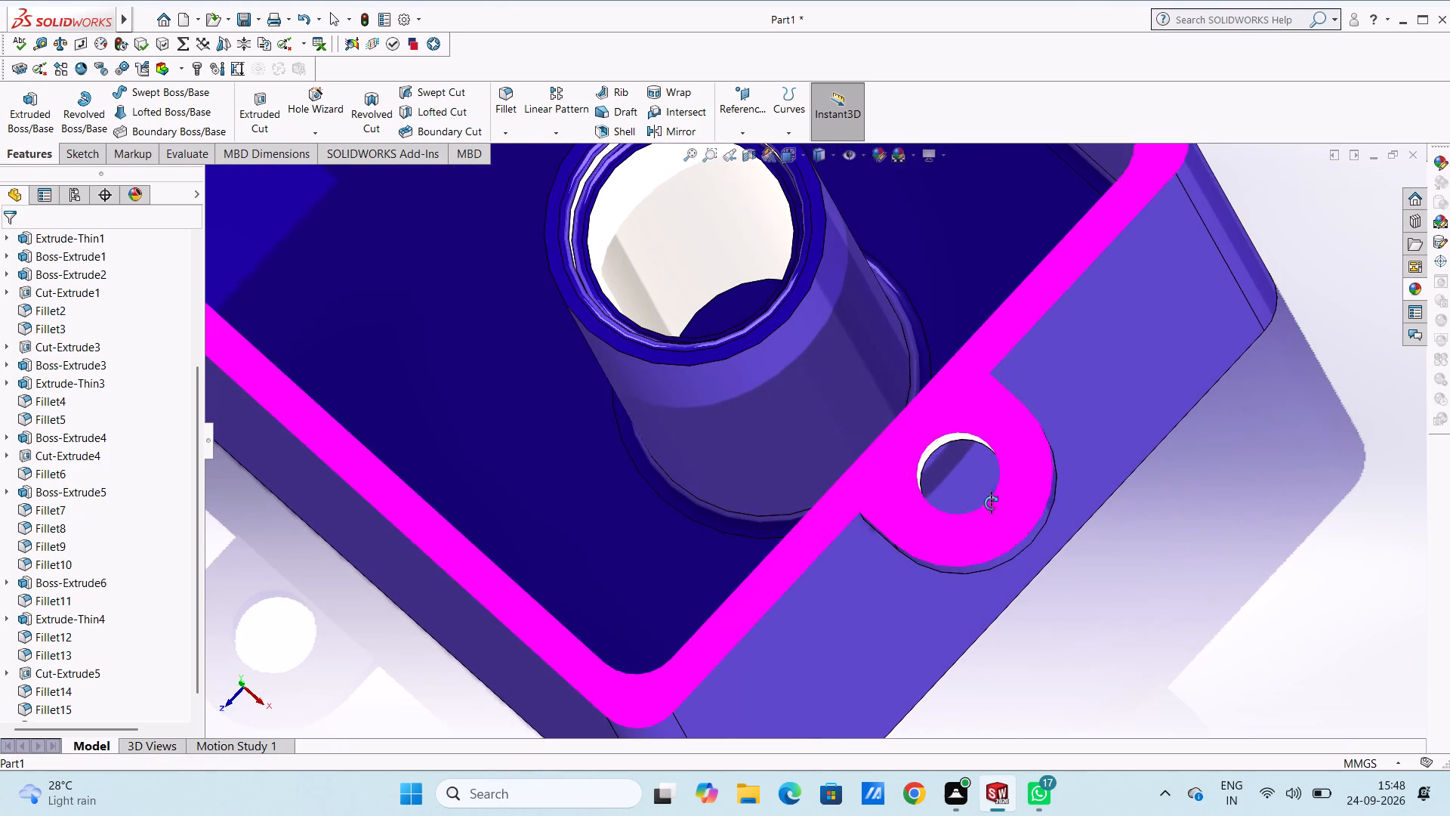
scroll(989, 499, "up", 5)
left_click(953, 520)
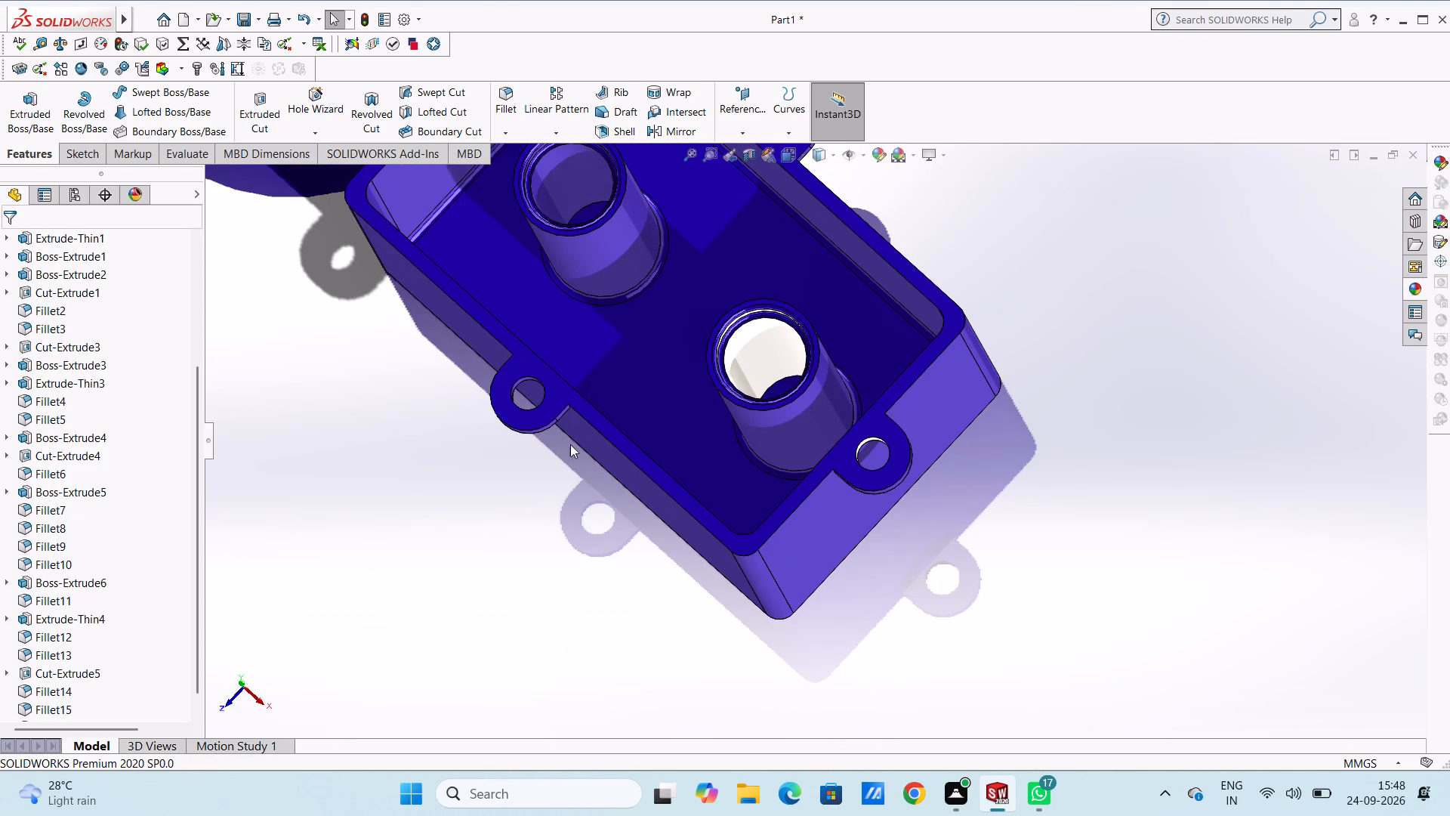
scroll(556, 432, "up", 1)
scroll(563, 378, "down", 4)
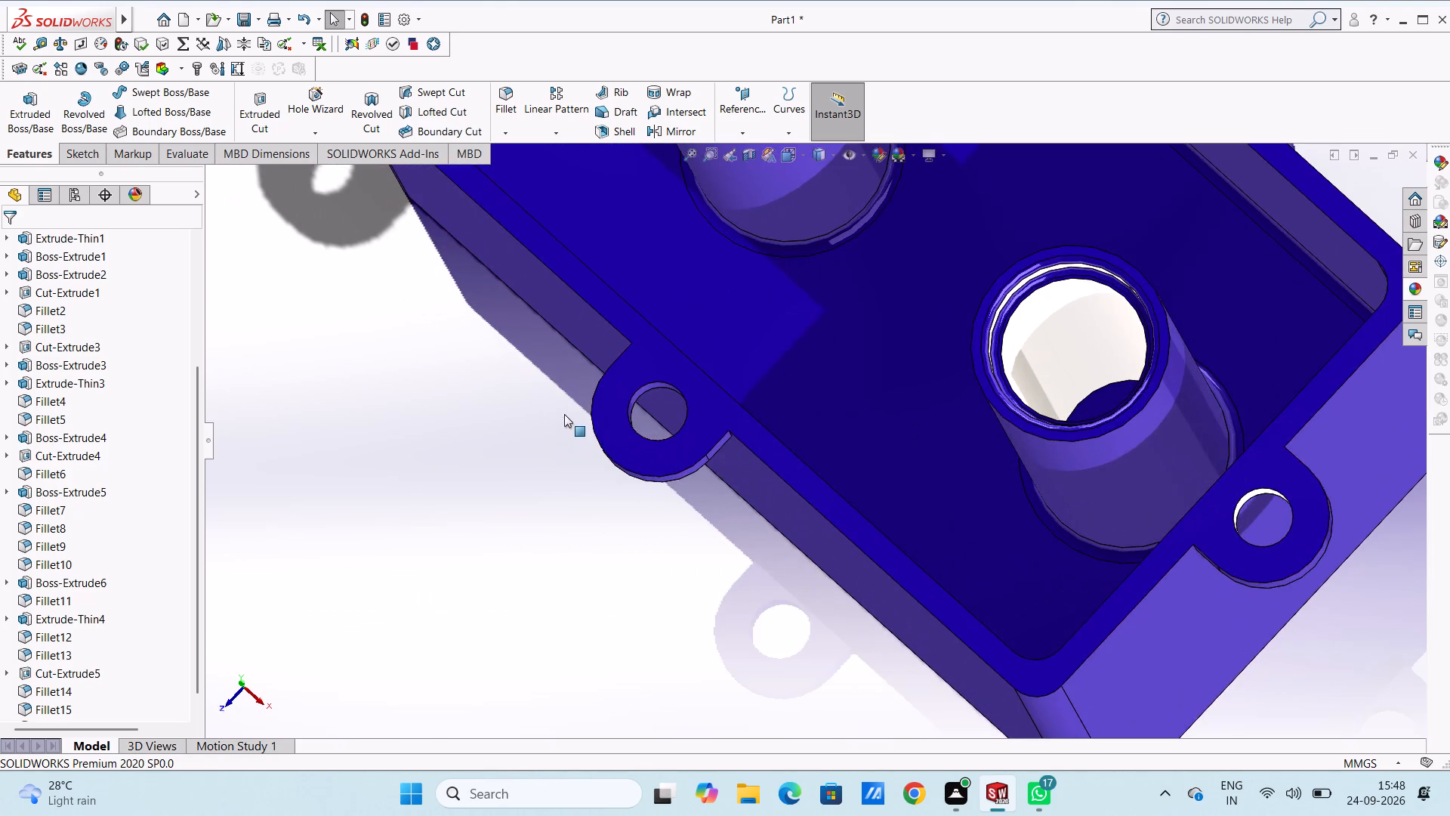
scroll(590, 392, "down", 4)
left_click(1415, 290)
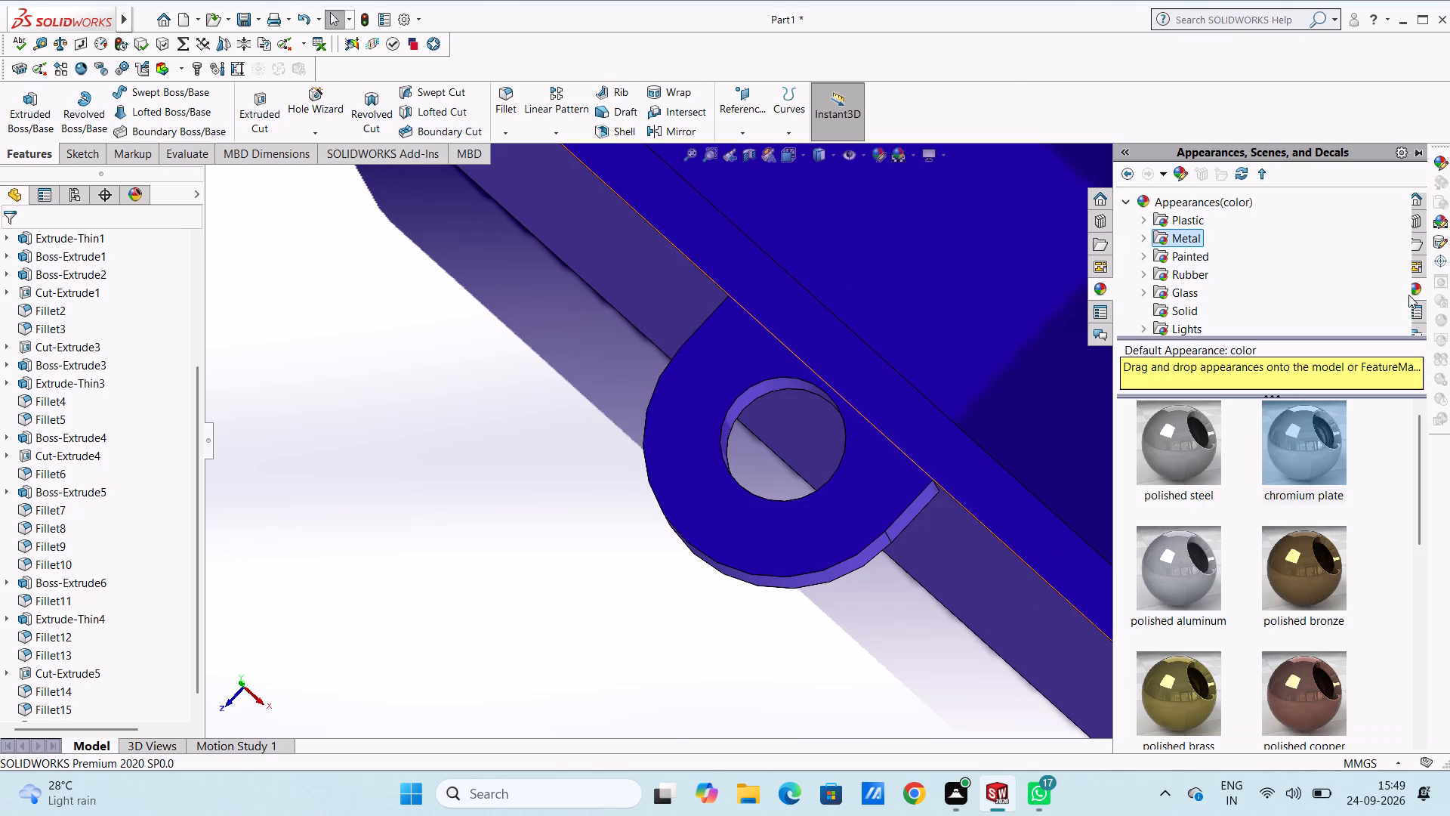
left_click_drag(1311, 445, 797, 428)
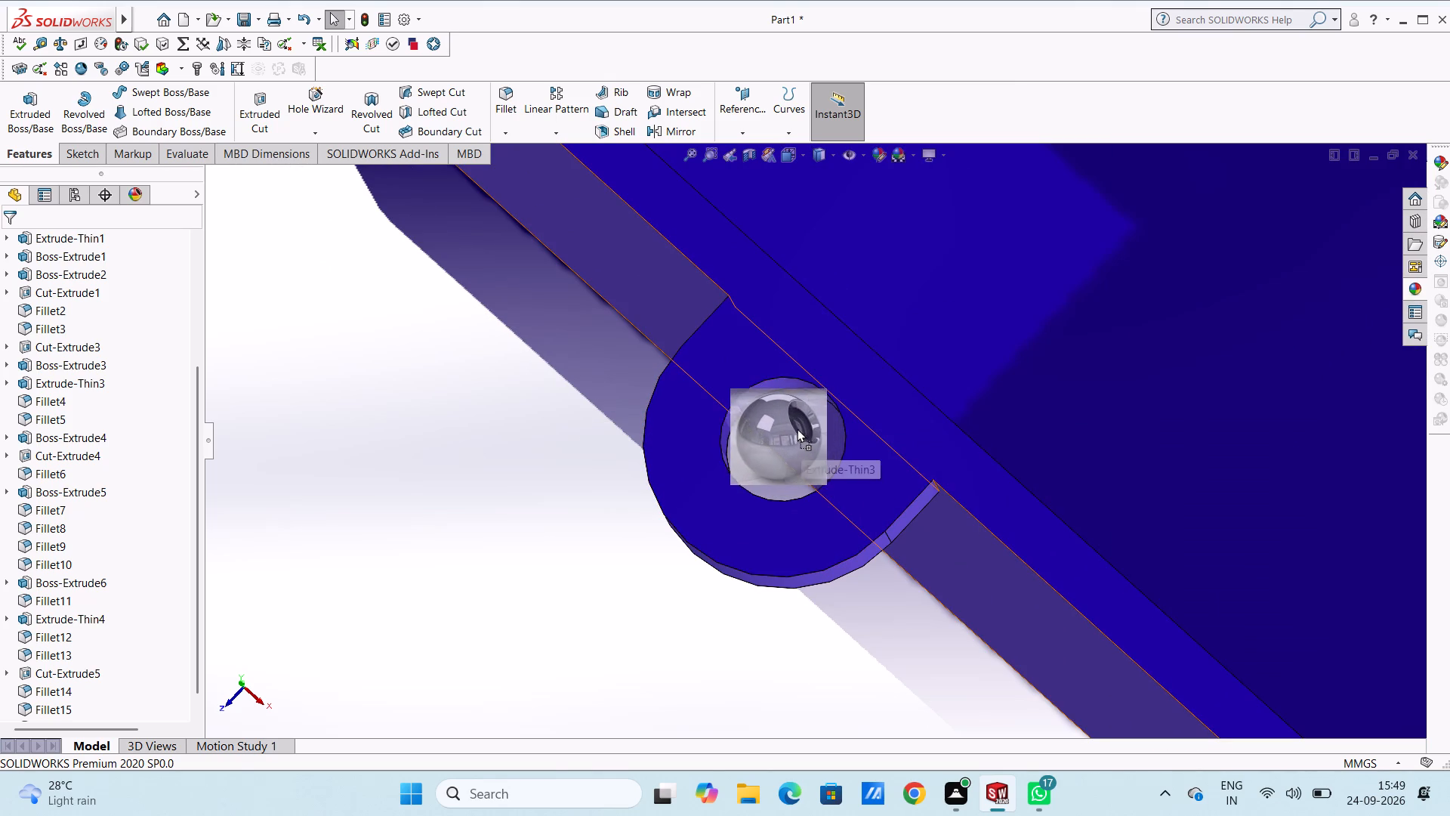
left_click_drag(797, 428, 850, 394)
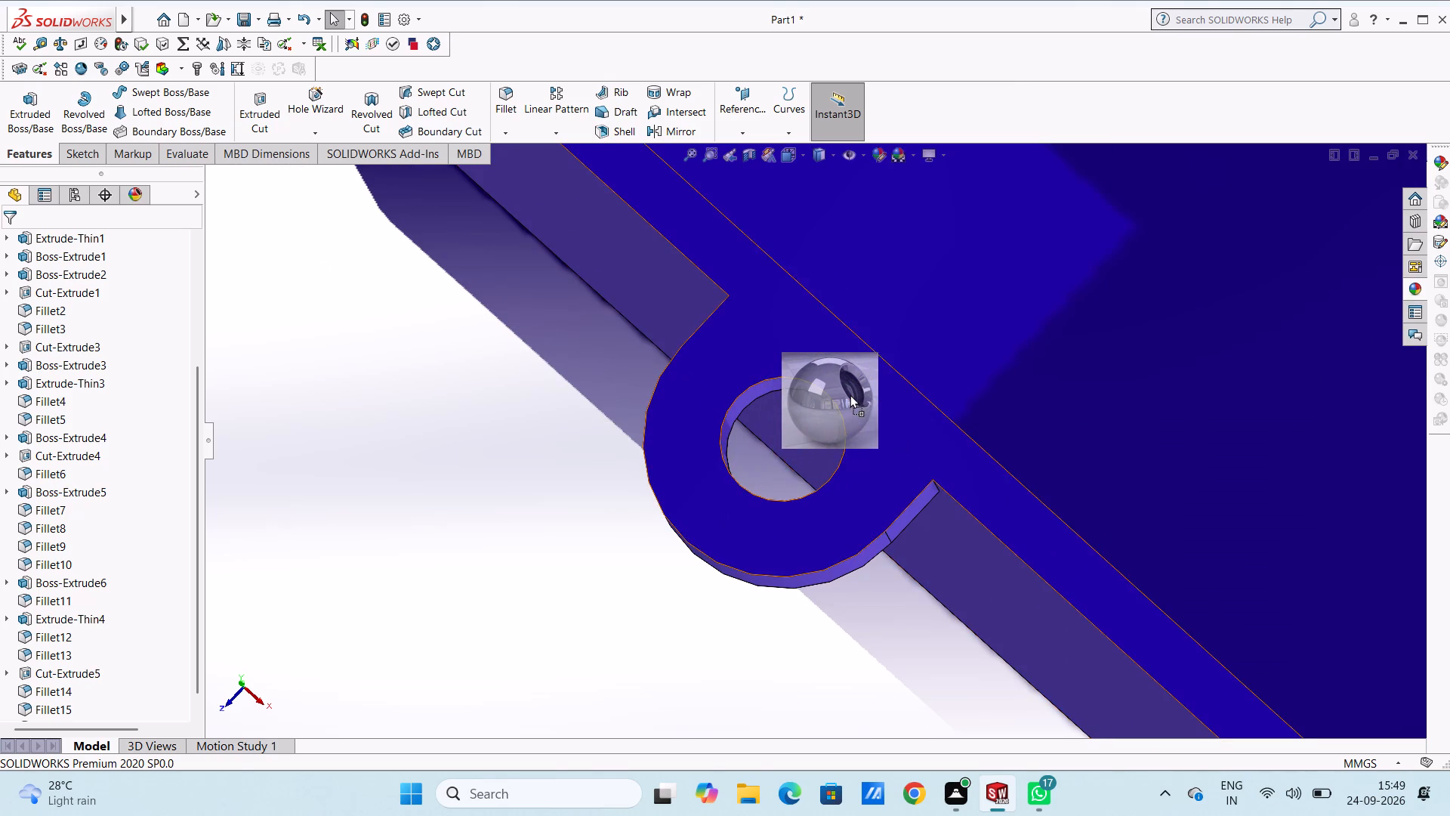
left_click_drag(850, 394, 806, 428)
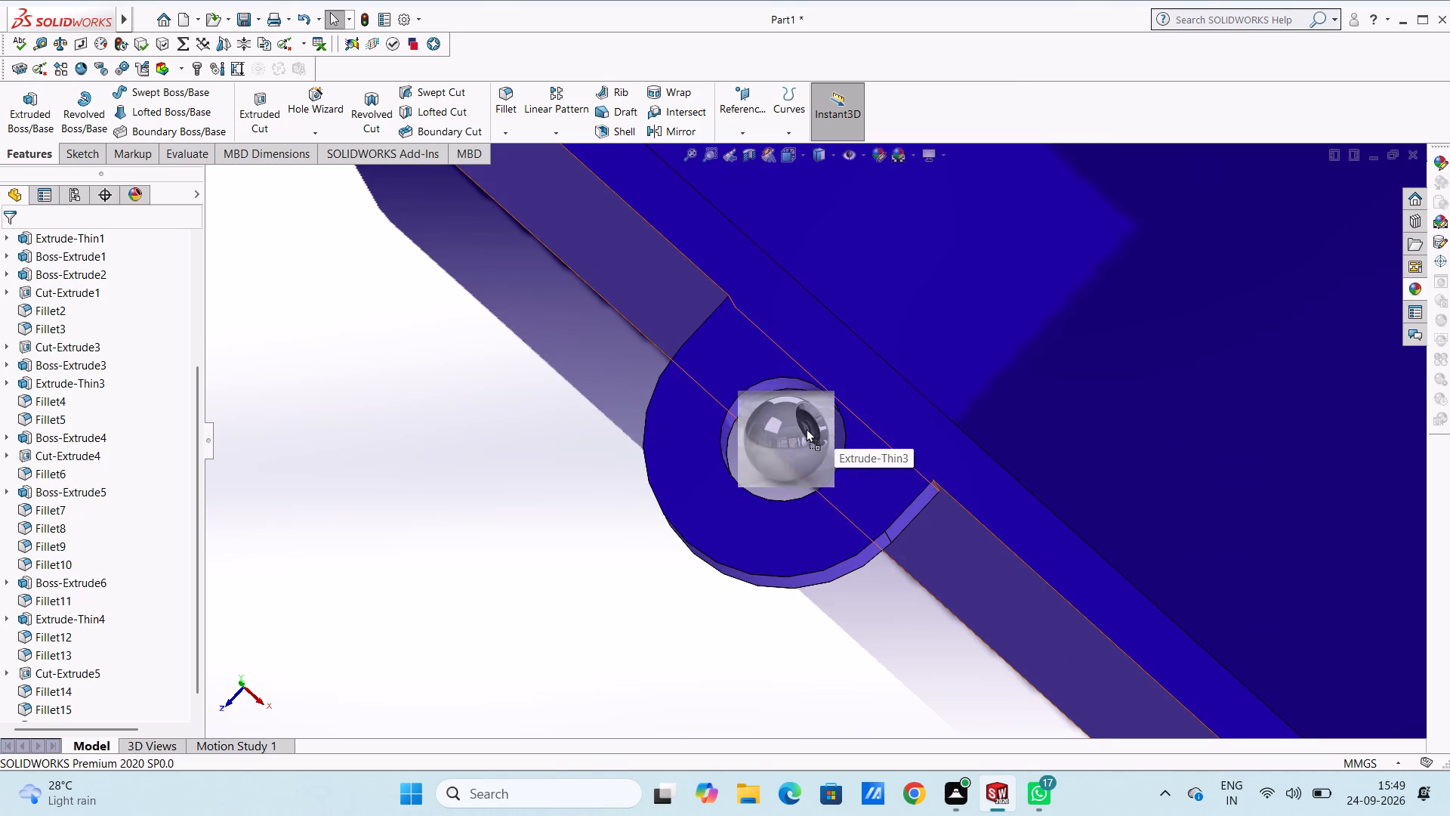
left_click_drag(806, 428, 811, 390)
left_click(809, 393)
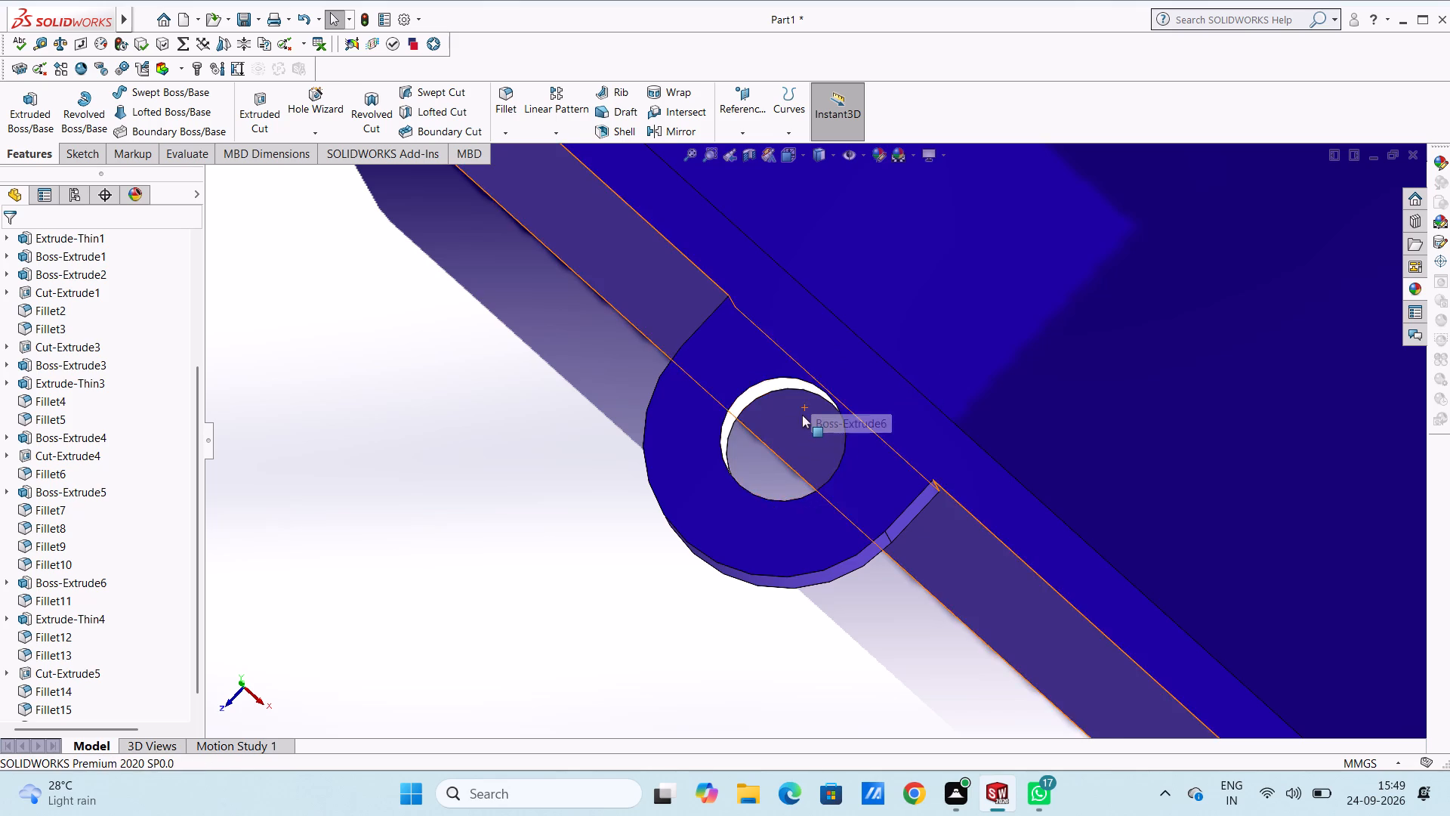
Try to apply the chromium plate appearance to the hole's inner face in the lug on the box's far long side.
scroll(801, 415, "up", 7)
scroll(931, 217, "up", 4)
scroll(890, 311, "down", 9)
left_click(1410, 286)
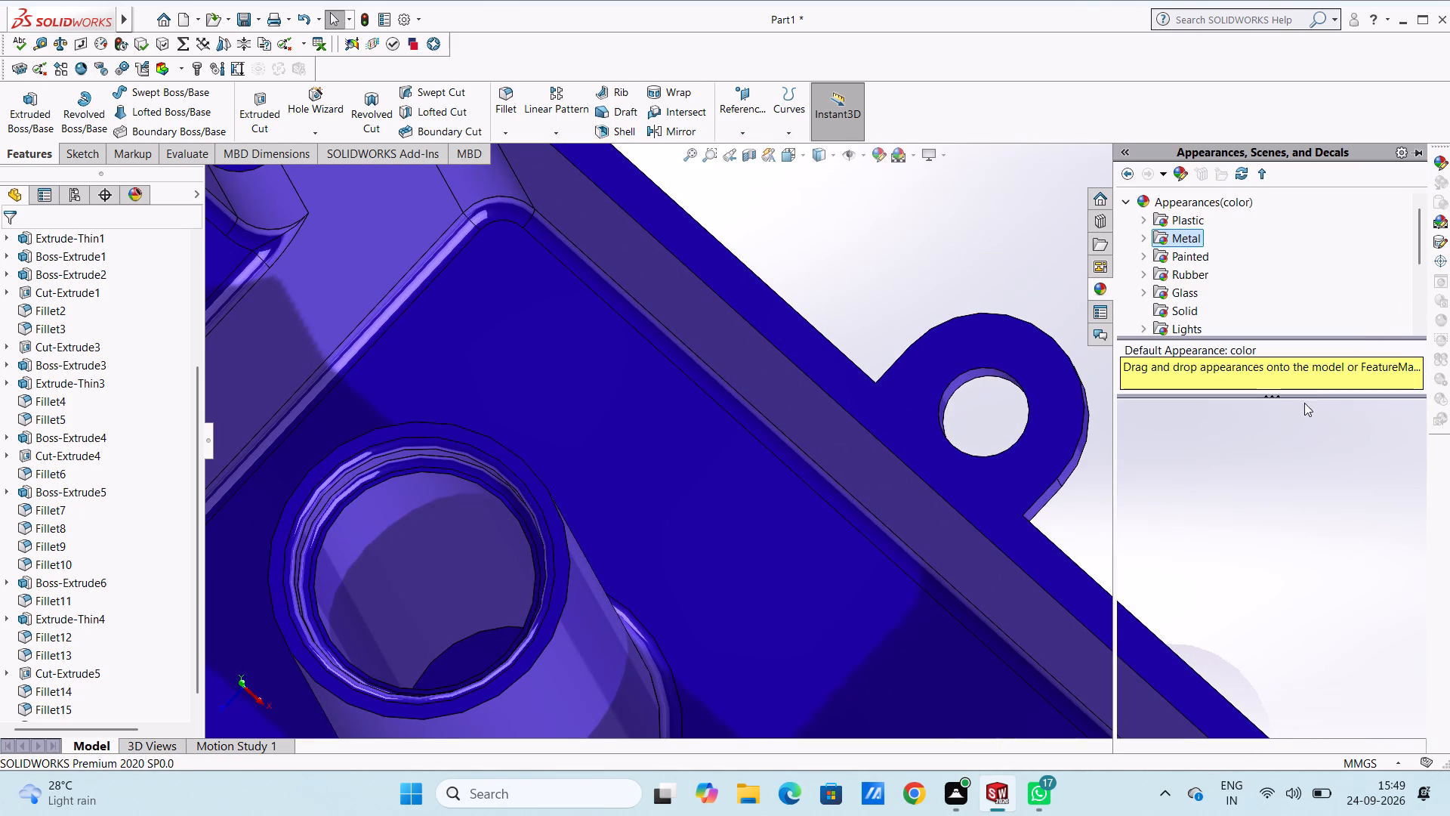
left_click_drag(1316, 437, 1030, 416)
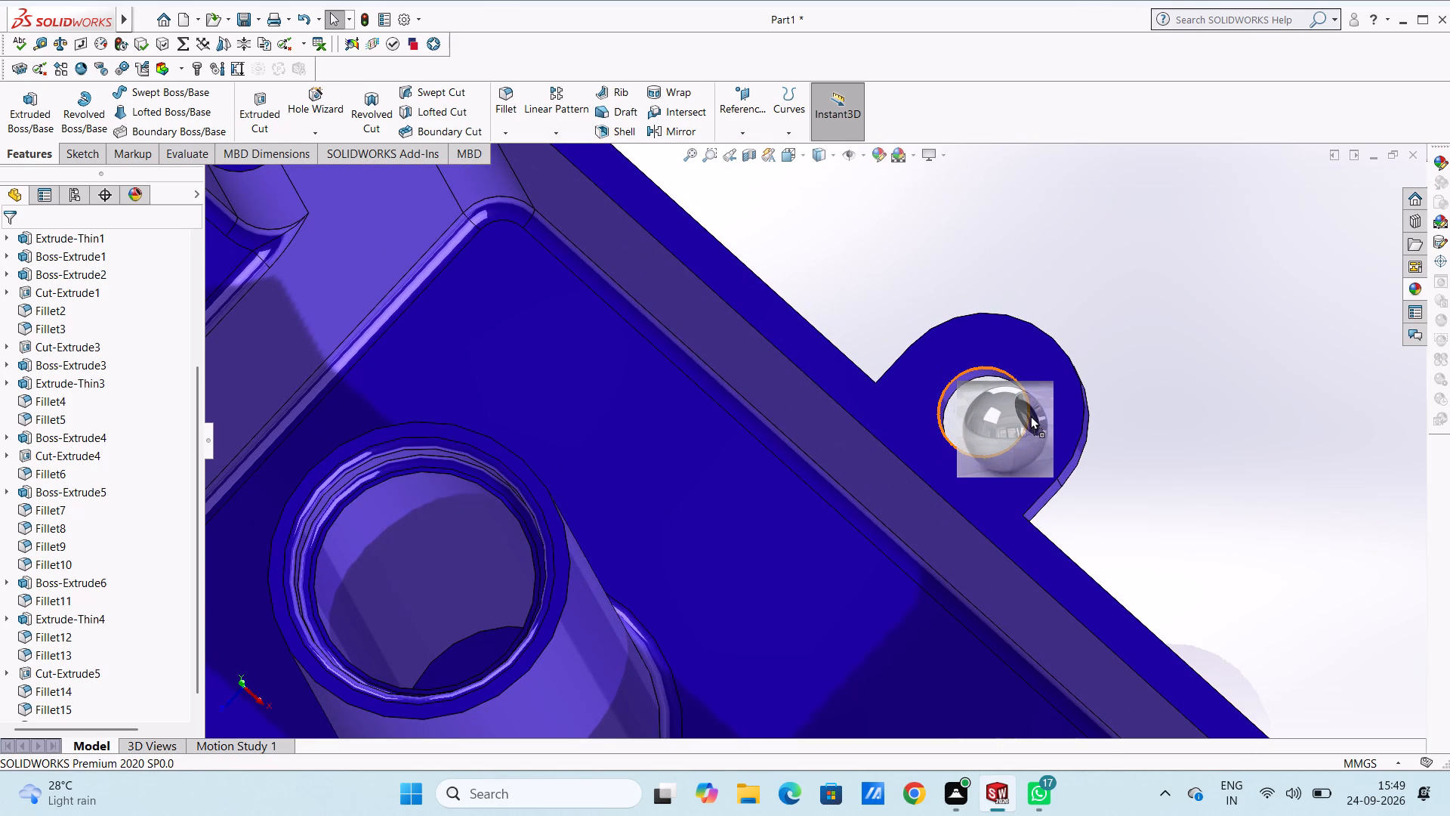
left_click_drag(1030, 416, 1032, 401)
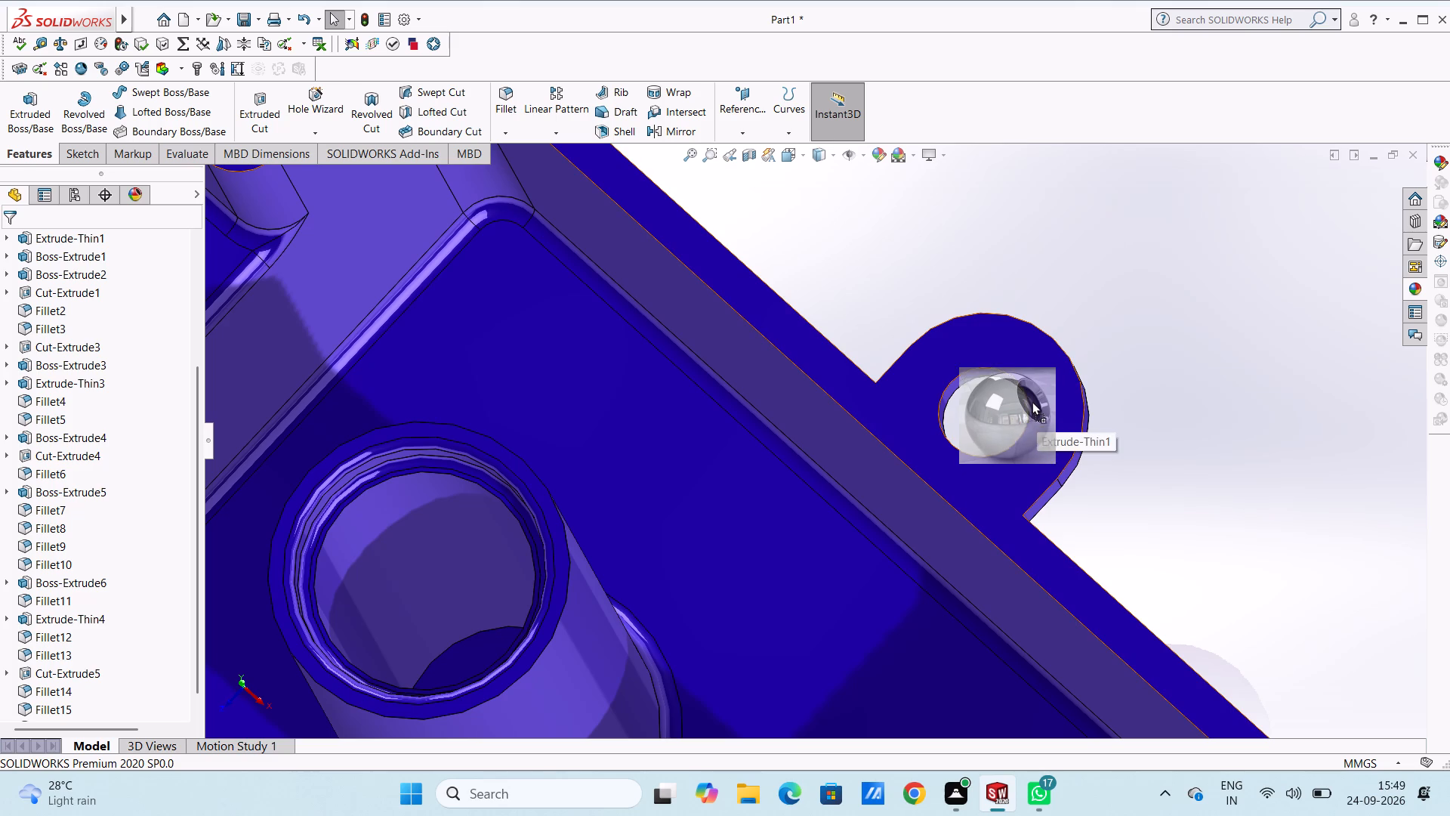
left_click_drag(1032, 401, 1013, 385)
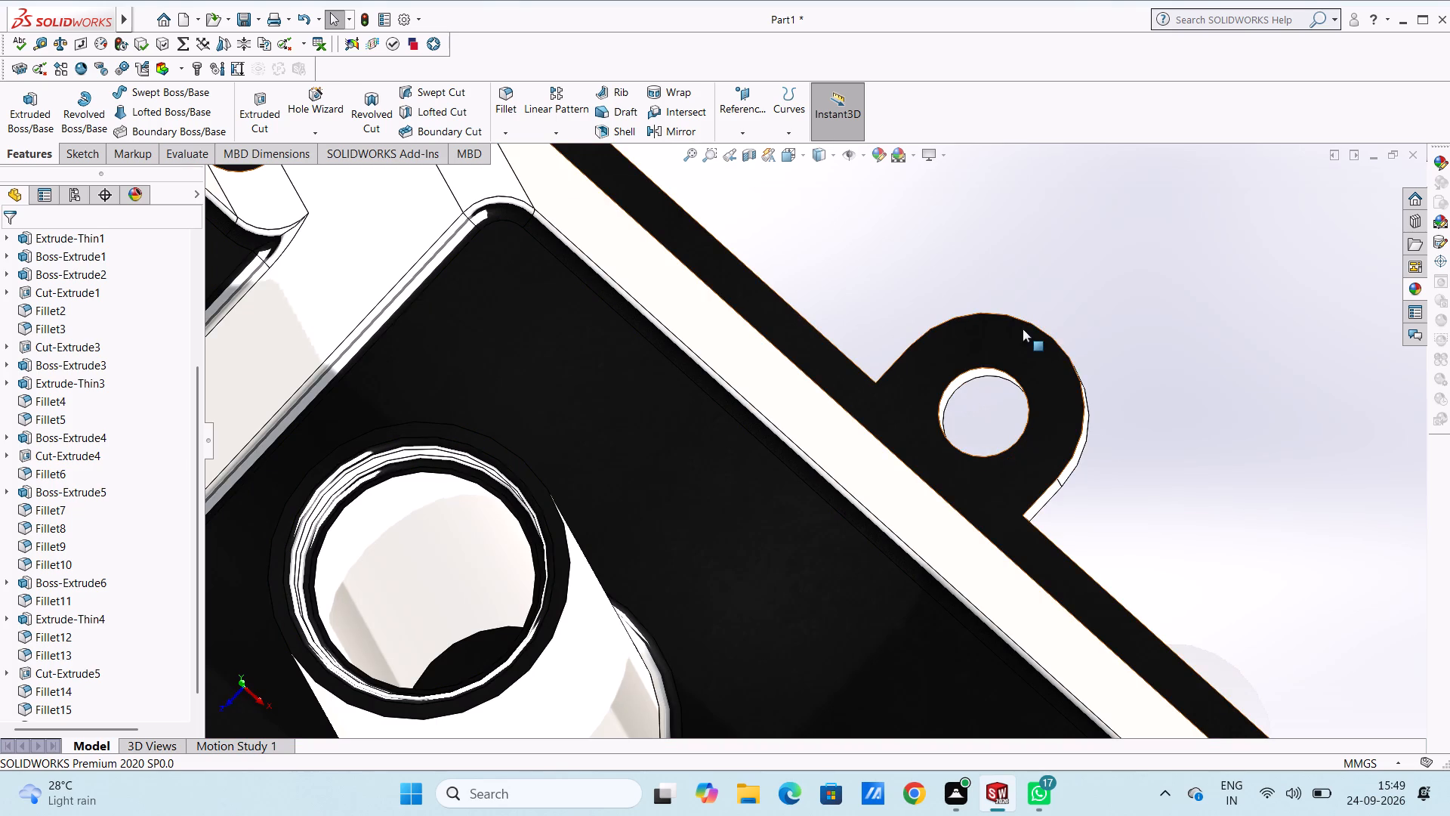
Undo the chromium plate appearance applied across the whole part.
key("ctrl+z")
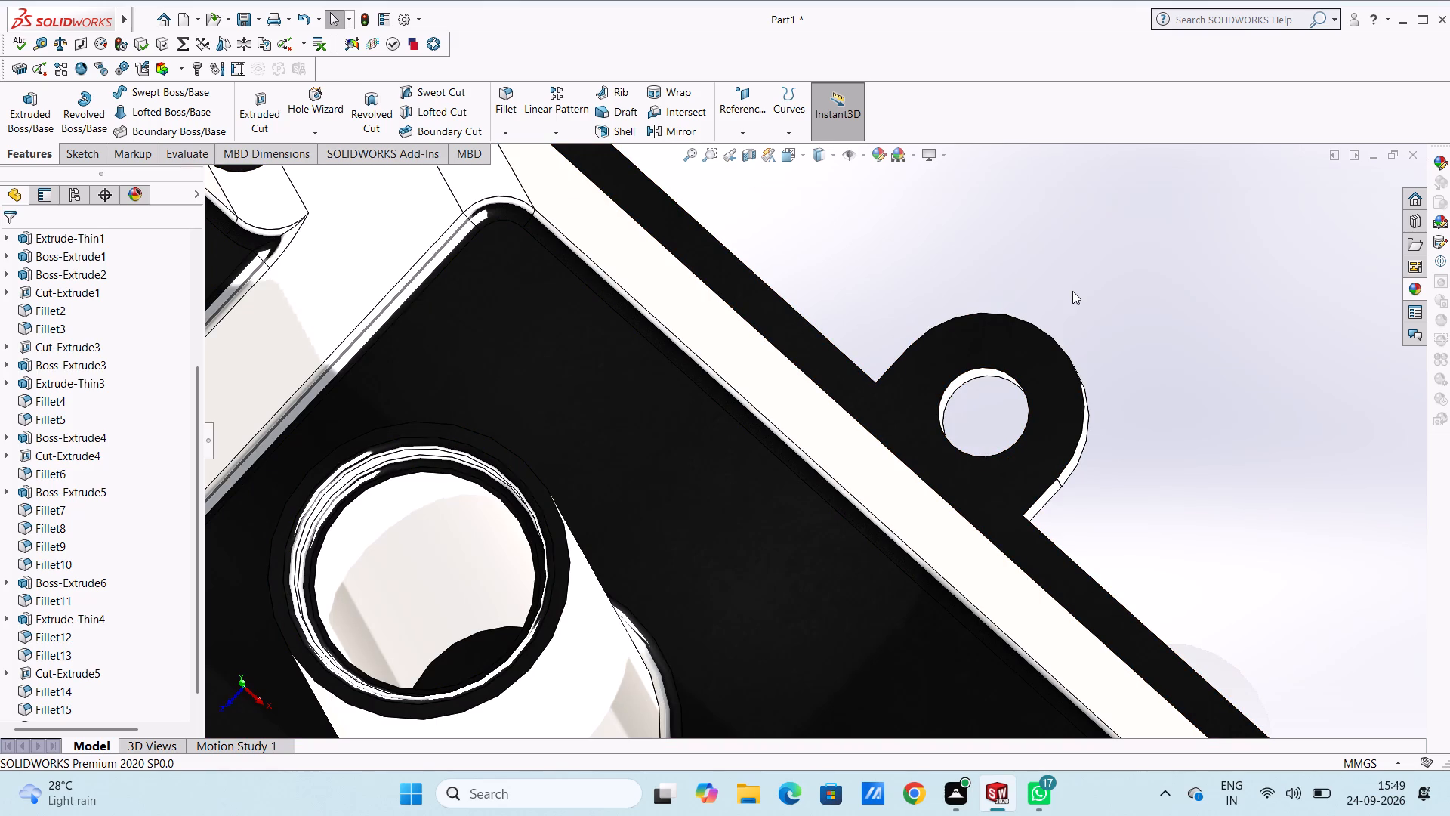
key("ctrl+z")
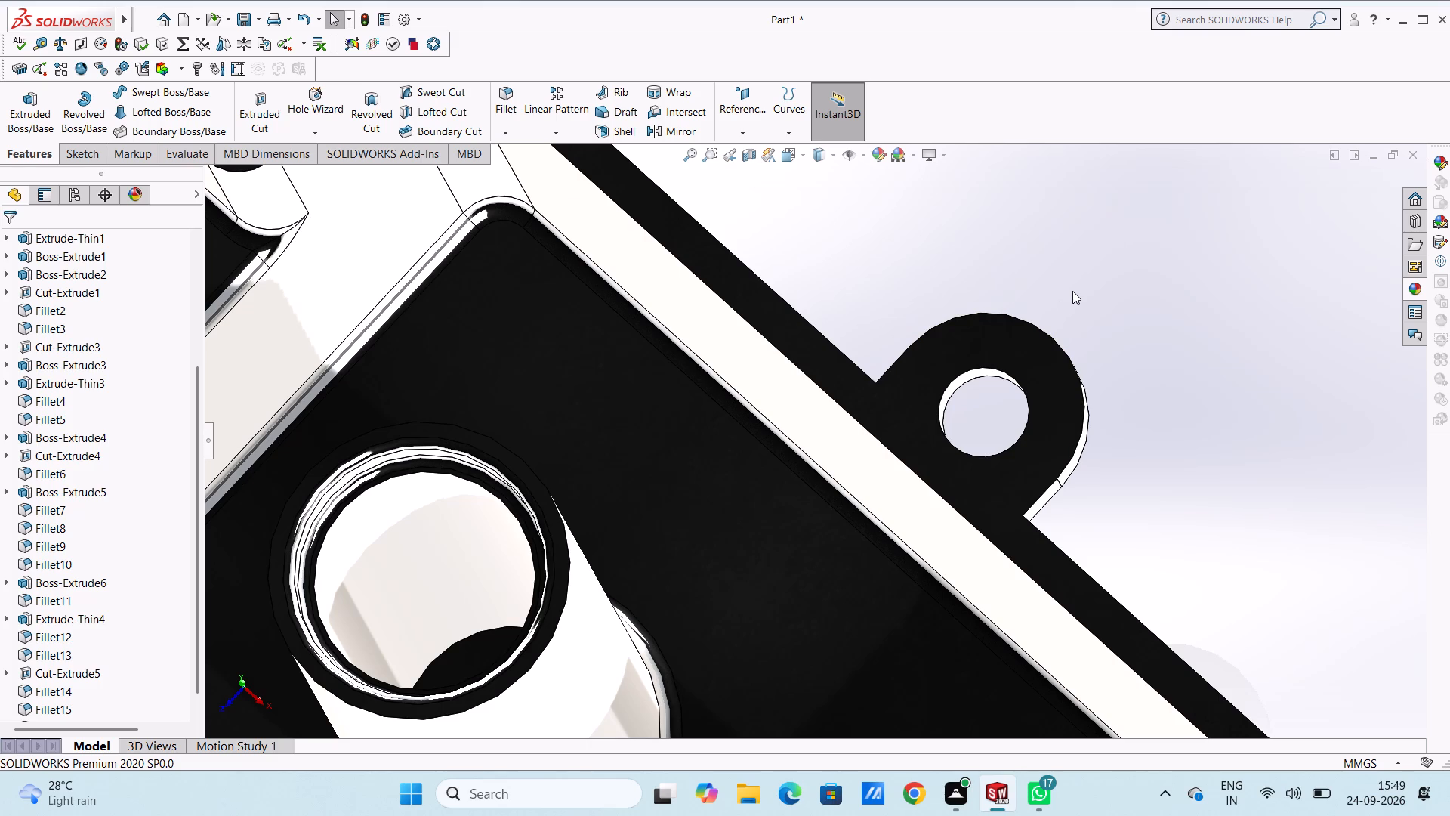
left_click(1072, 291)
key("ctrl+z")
Apply the chromium plate appearance to the hole's inner face in the lug on the box's far long side.
scroll(1075, 394, "down", 1)
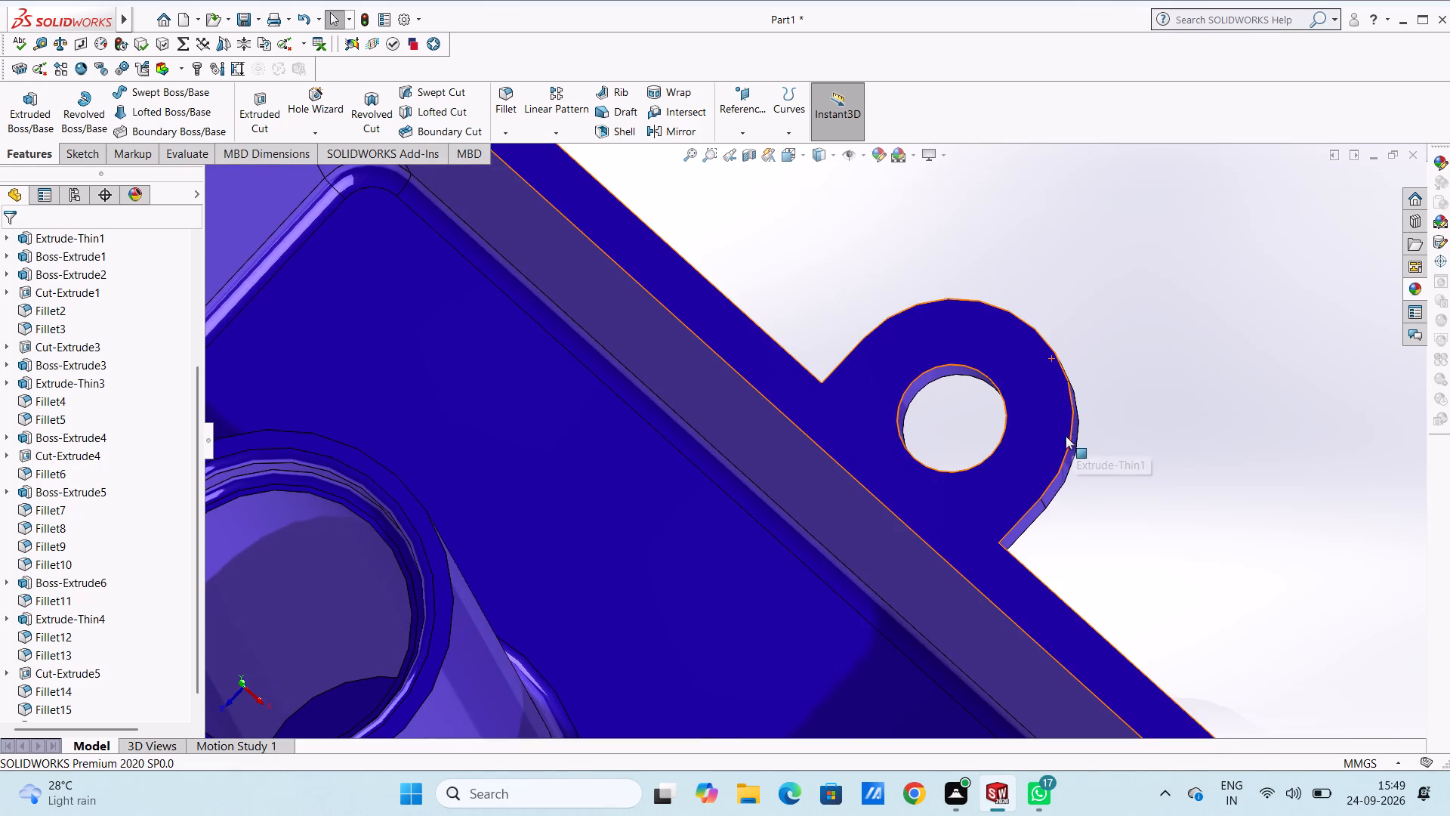
scroll(1257, 478, "down", 1)
middle_click_drag(1257, 478, 1233, 475)
scroll(1236, 475, "up", 1)
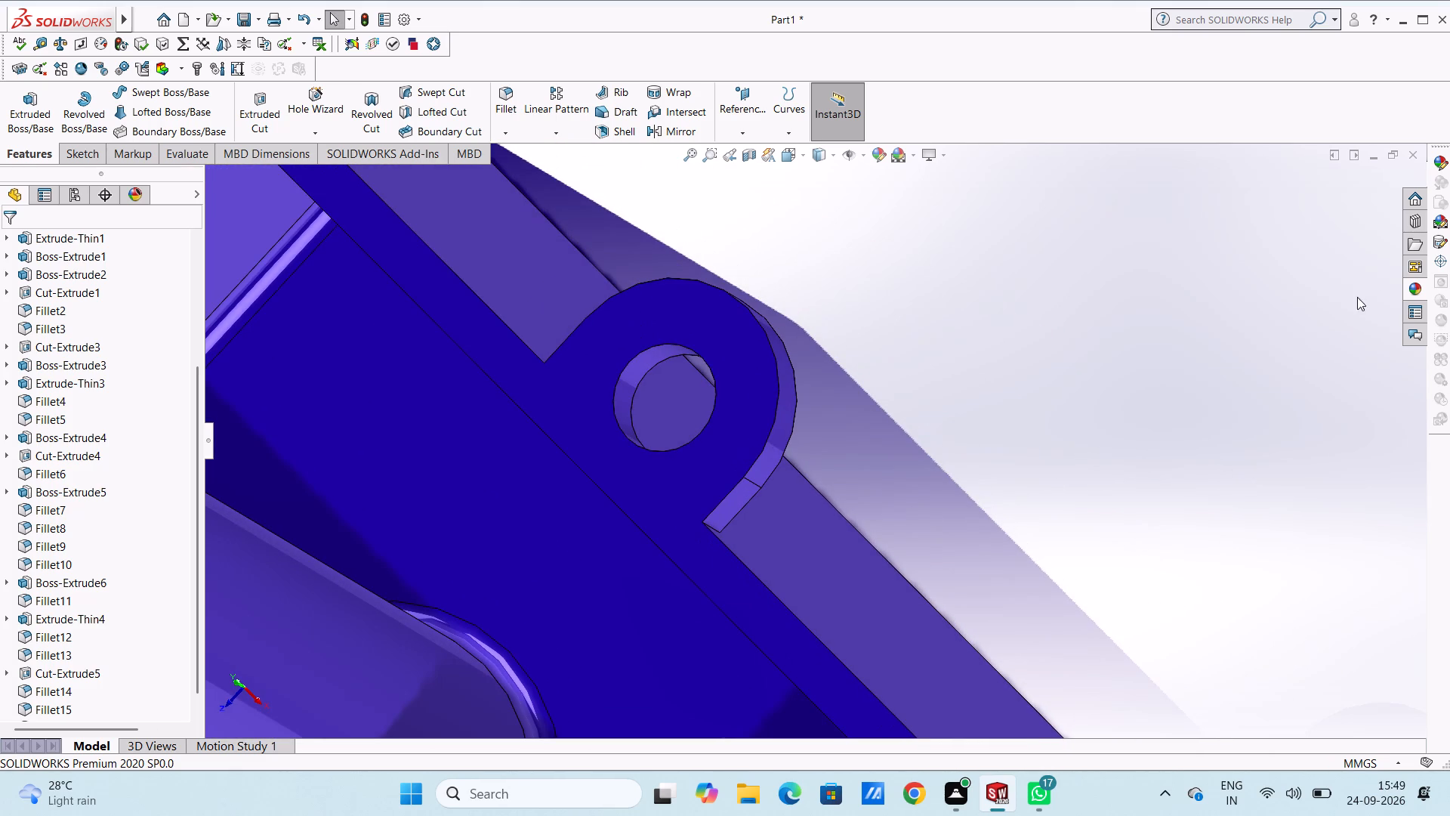
left_click(1411, 290)
left_click_drag(1324, 423, 579, 319)
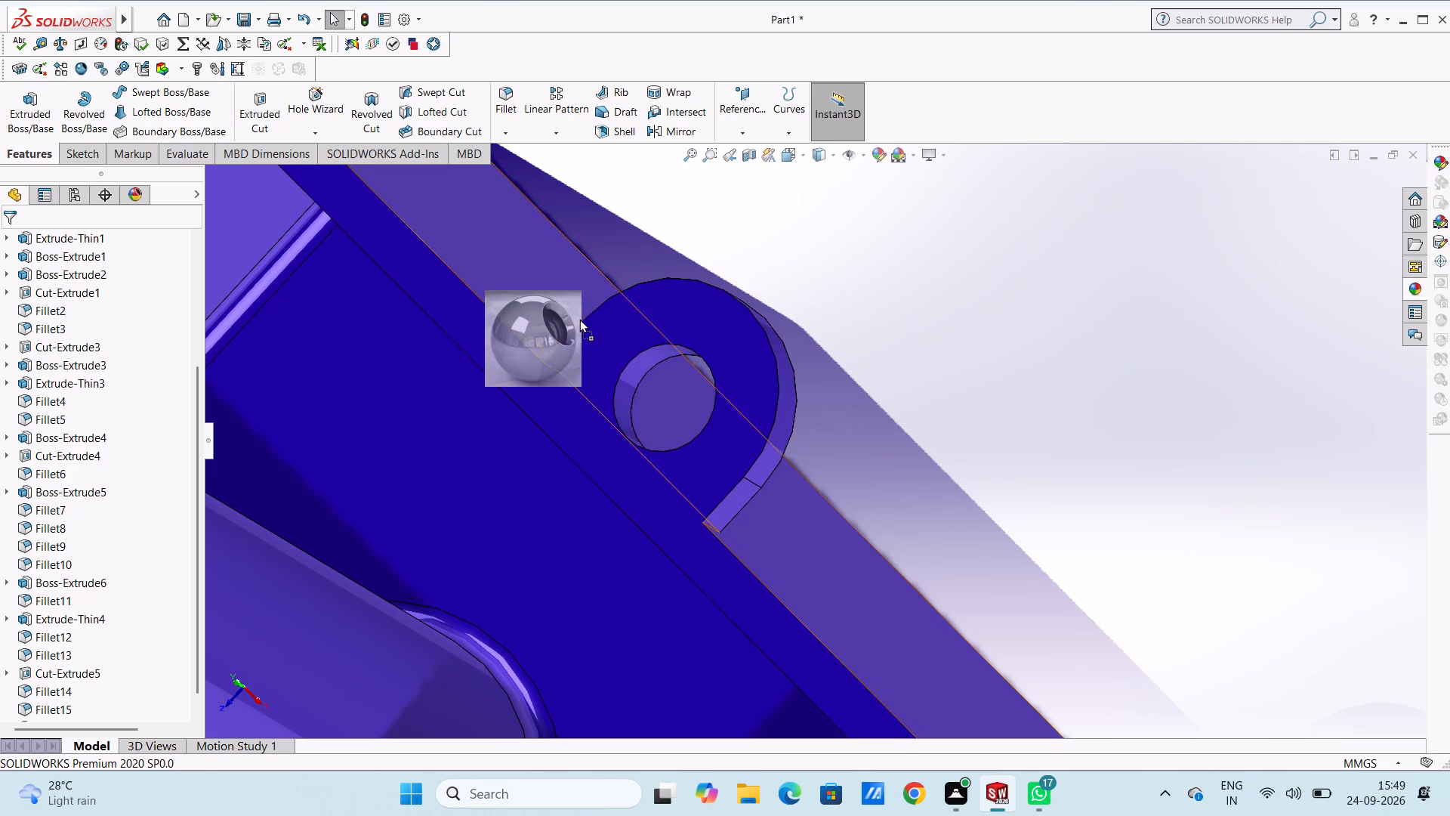
left_click_drag(579, 319, 656, 349)
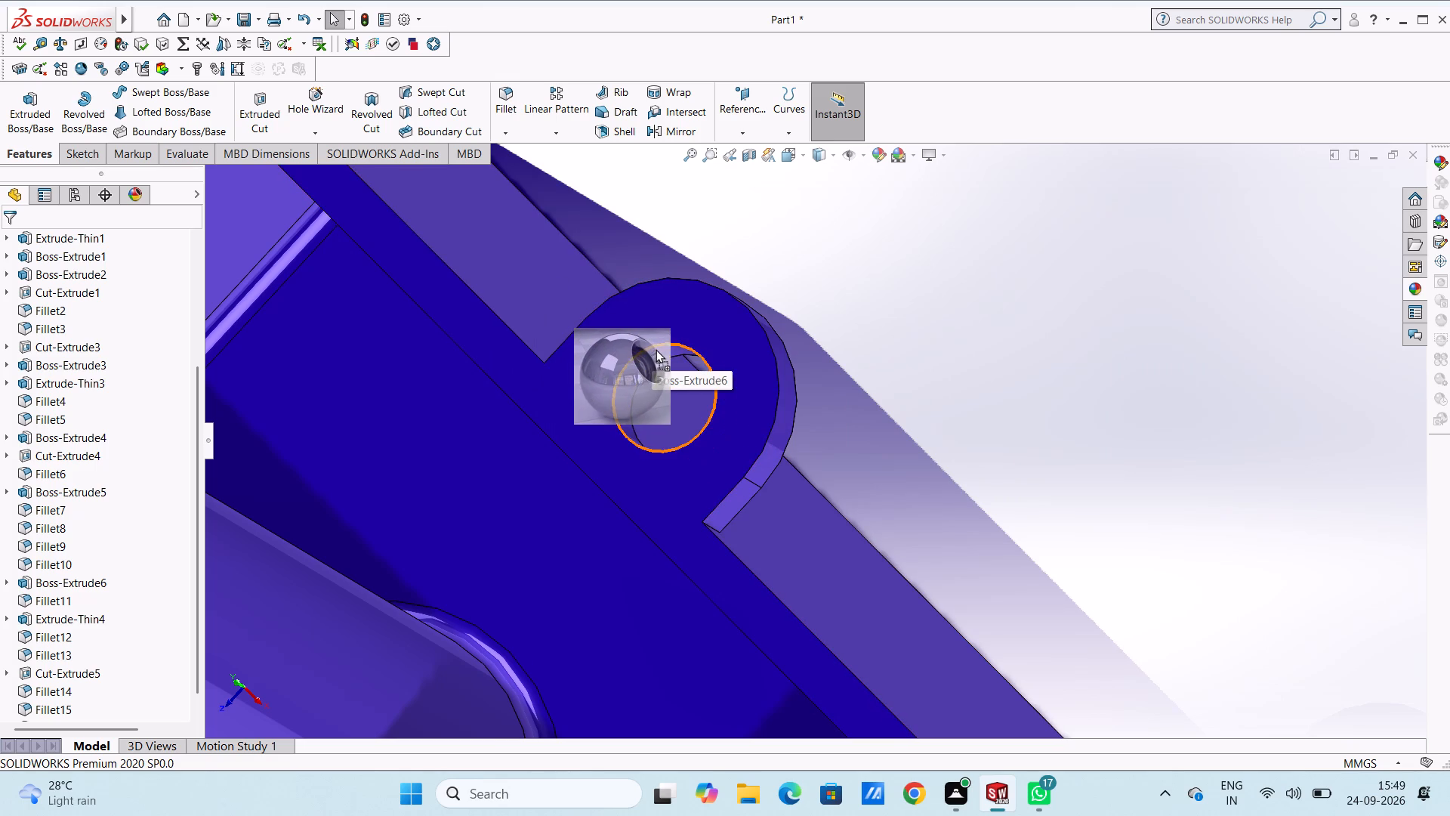
left_click_drag(656, 349, 657, 350)
left_click(657, 350)
Apply the chromium plate appearance to the bore of the tube nearer the channel.
scroll(647, 383, "up", 5)
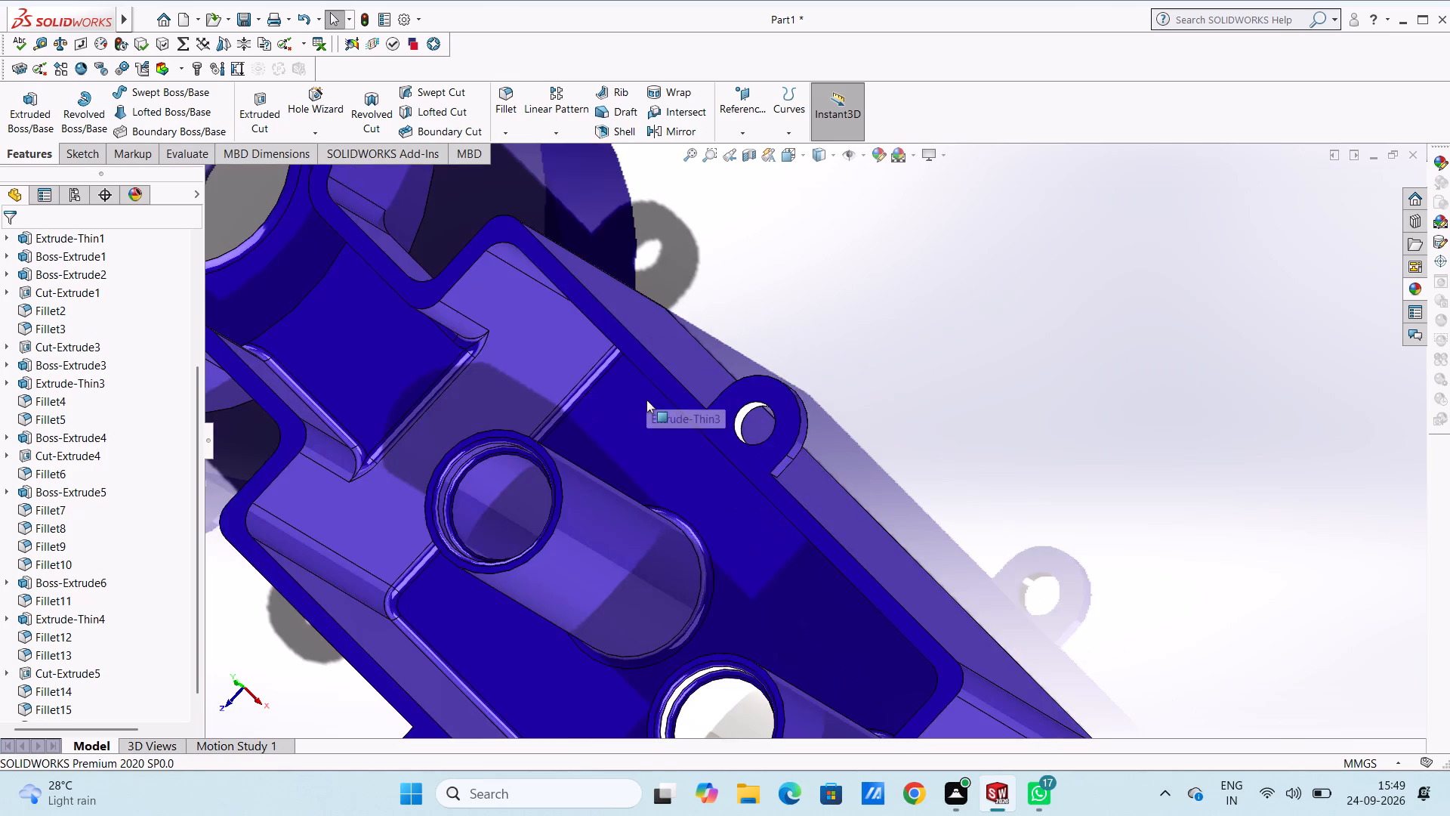
scroll(646, 400, "up", 4)
scroll(628, 492, "down", 9)
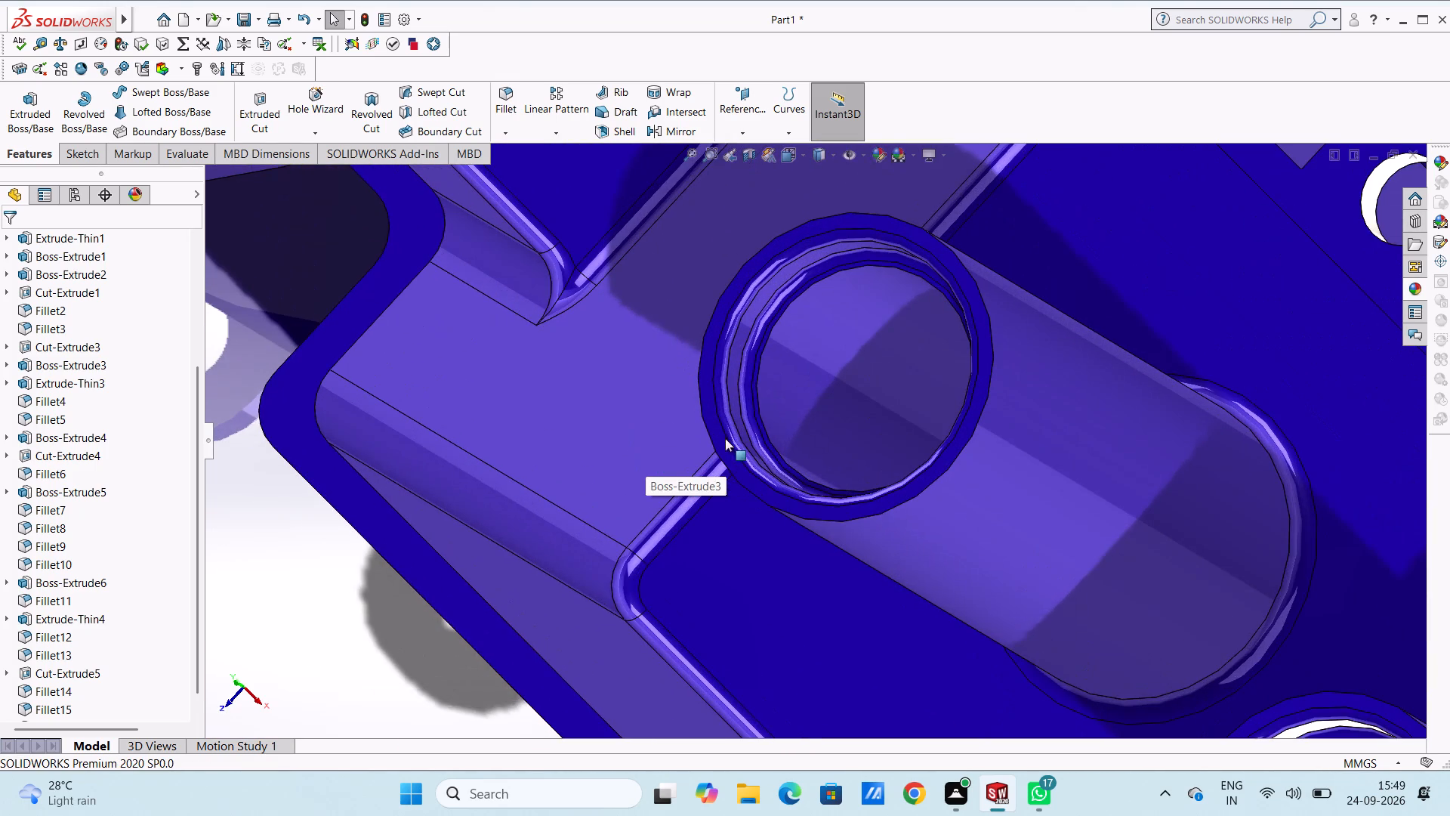
scroll(878, 256, "down", 2)
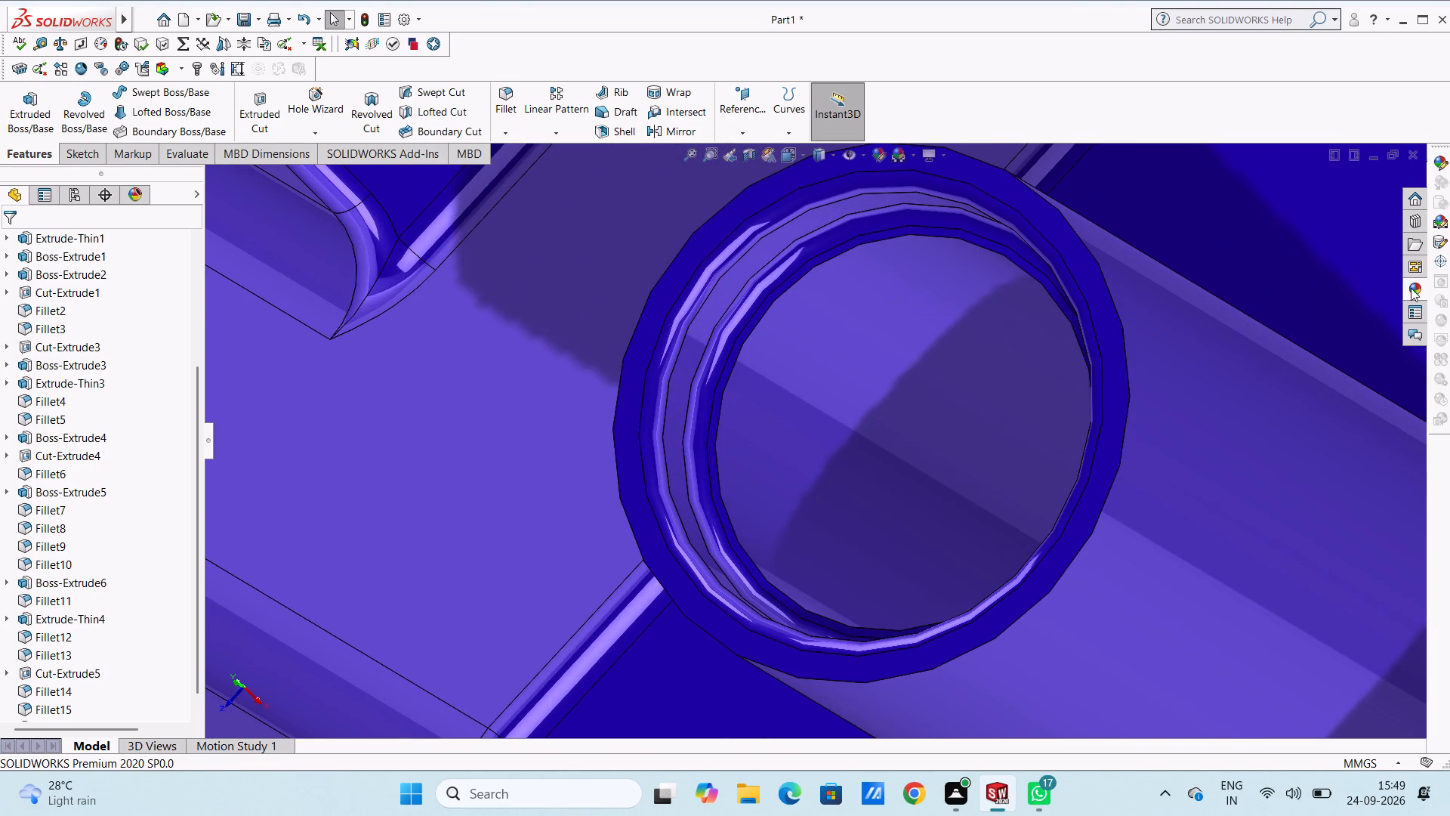
left_click(1415, 286)
left_click_drag(1316, 447, 902, 429)
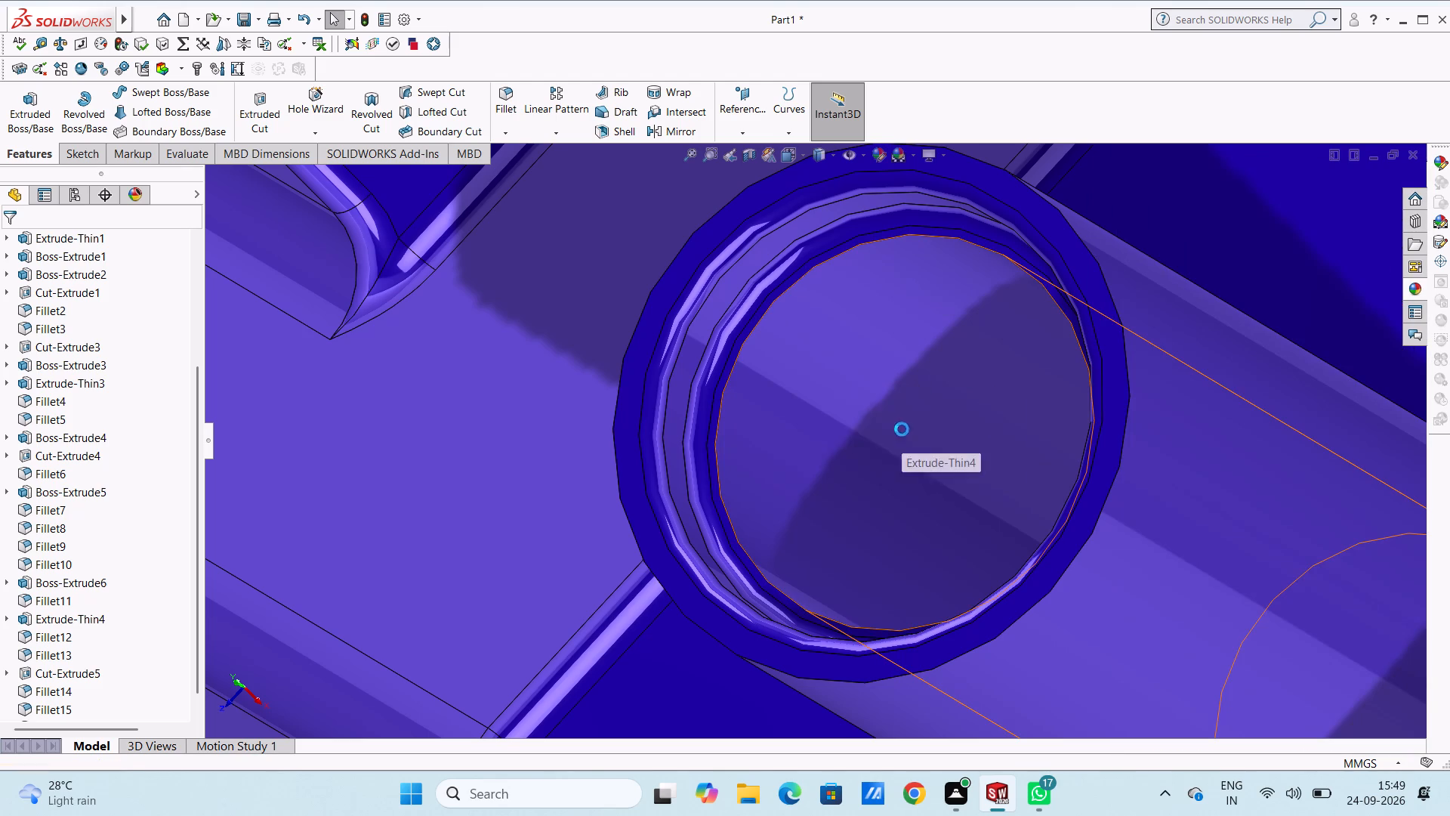
left_click(897, 432)
Apply the chromium plate appearance to the recess's cylindrical wall in the tube nearer the channel.
left_click_drag(1411, 283, 1411, 295)
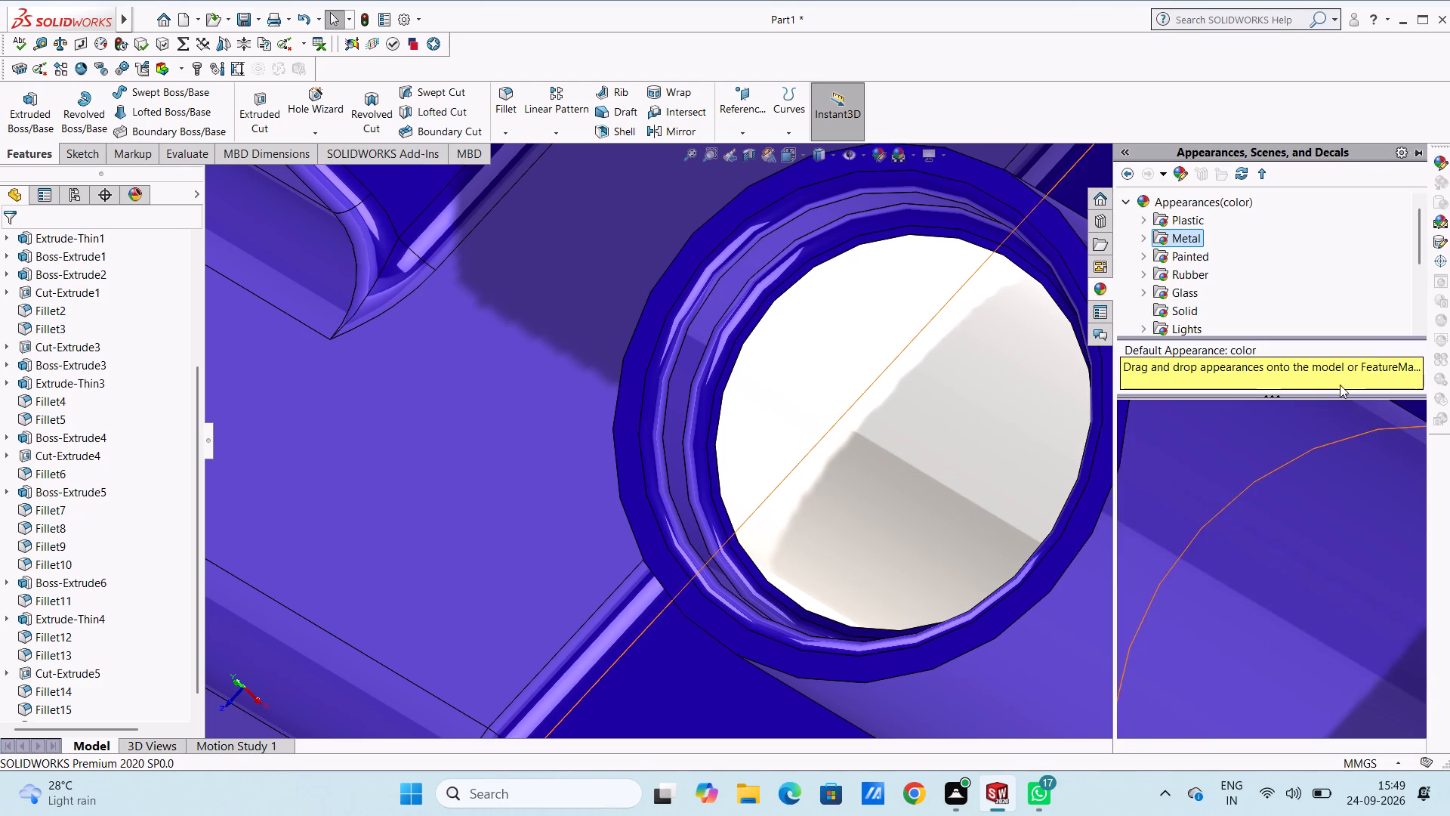
left_click_drag(1315, 450, 728, 285)
left_click(728, 285)
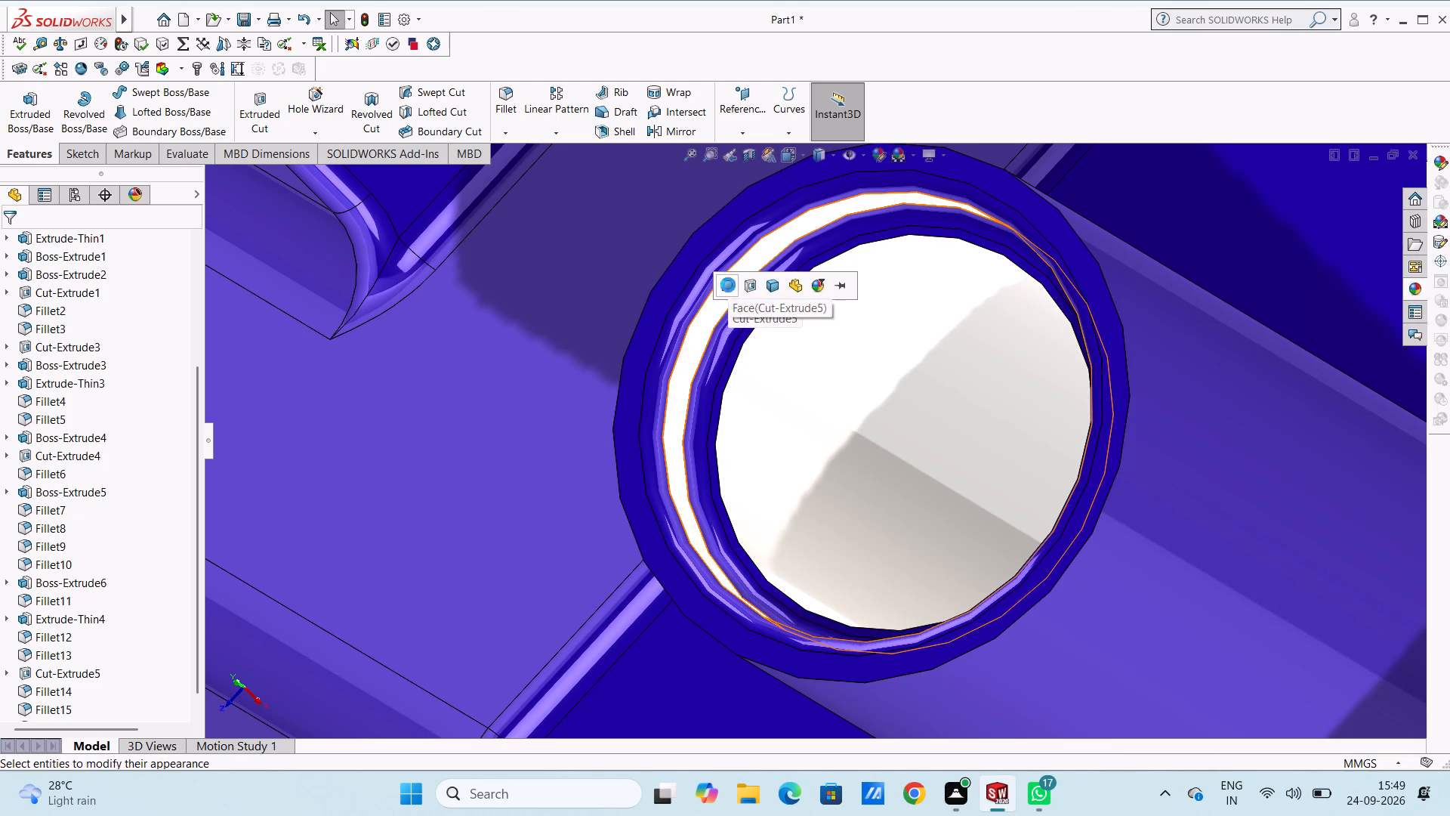
Apply the chromium plate appearance to the hole's inner face in the cup lug opposite the channel.
scroll(728, 285, "up", 10)
scroll(572, 398, "up", 3)
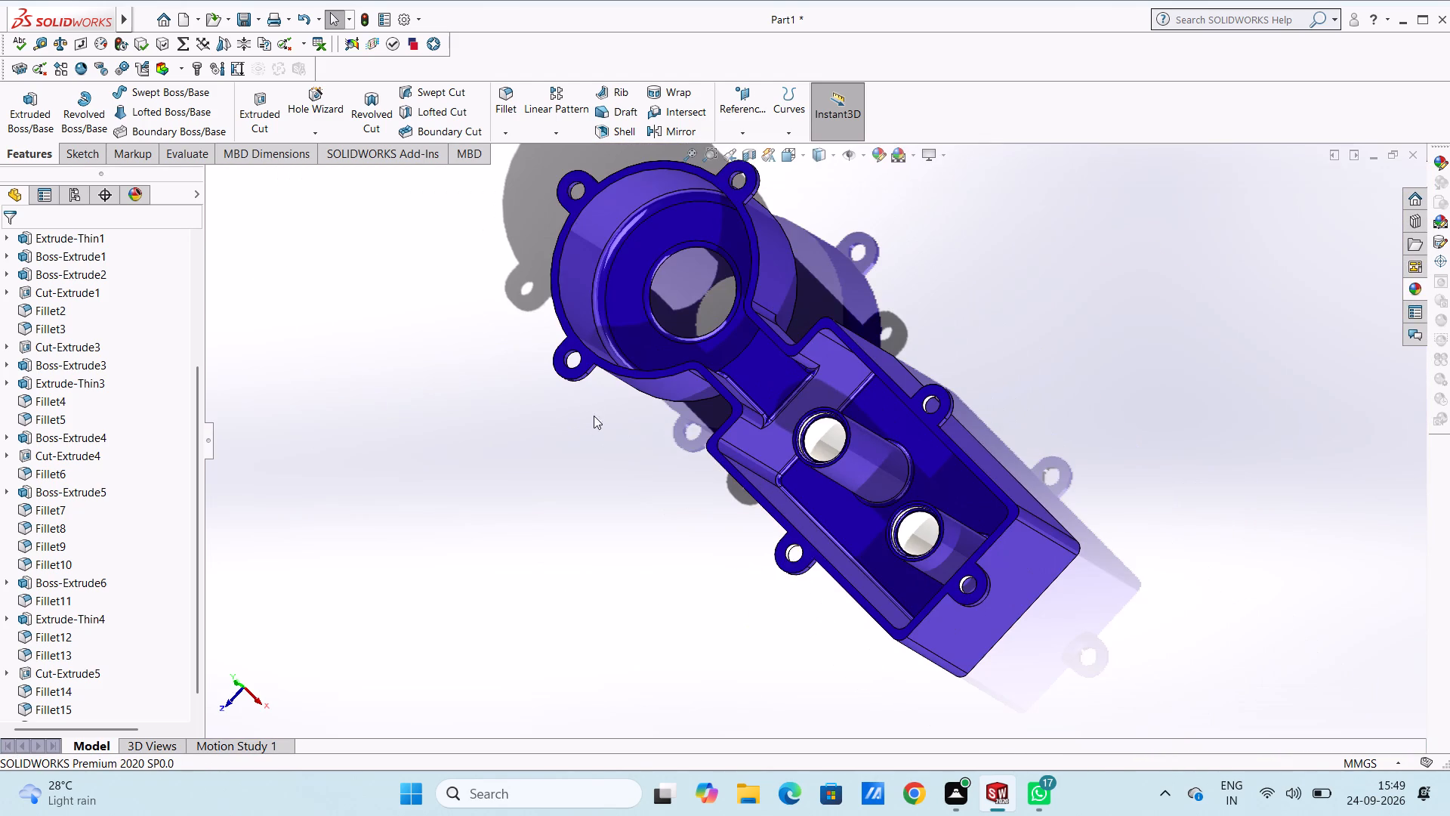
middle_click_drag(614, 442, 684, 403)
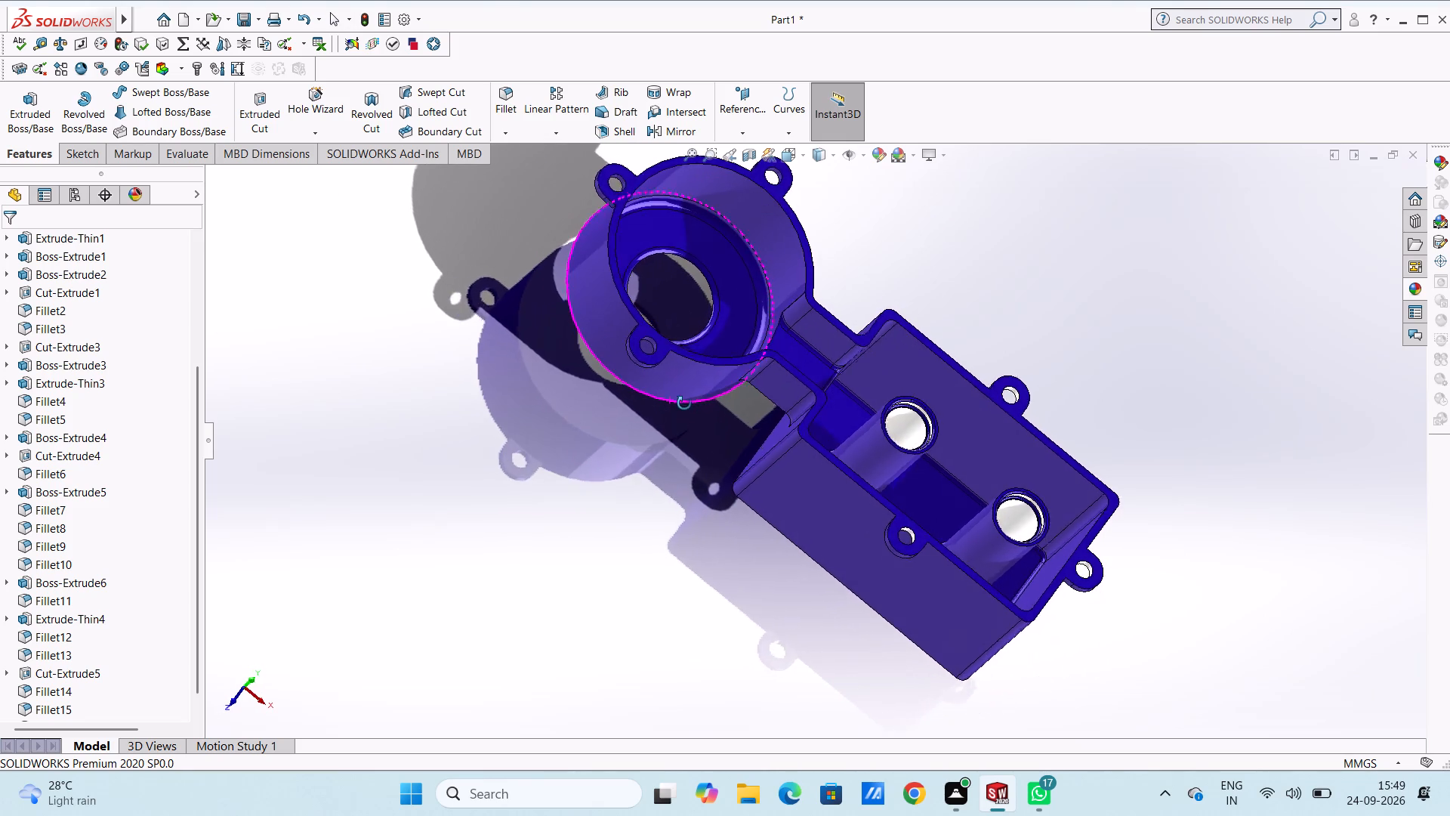
middle_click_drag(684, 403, 659, 329)
scroll(660, 279, "up", 1)
scroll(679, 175, "down", 4)
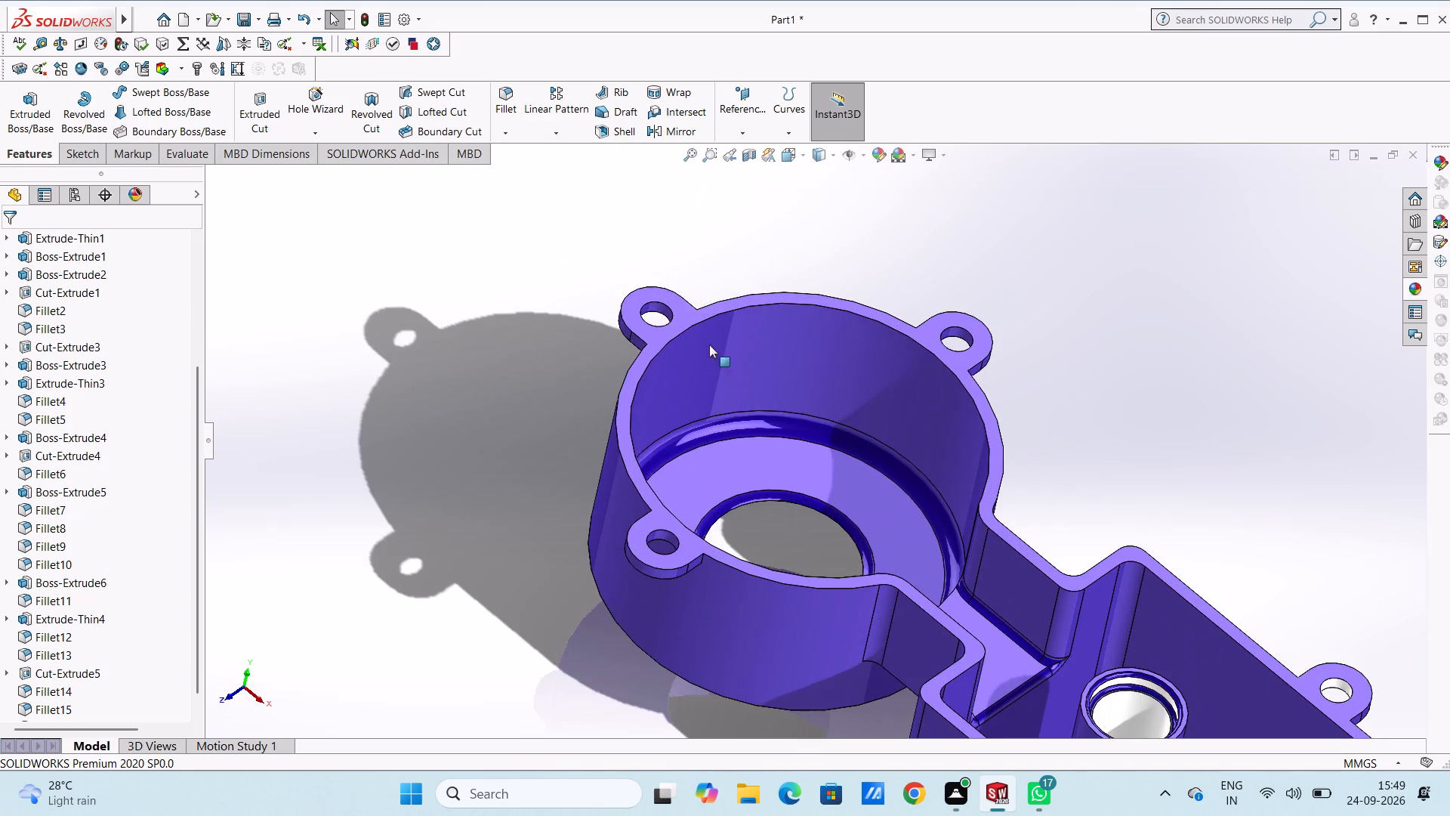
scroll(688, 350, "down", 4)
scroll(625, 258, "down", 3)
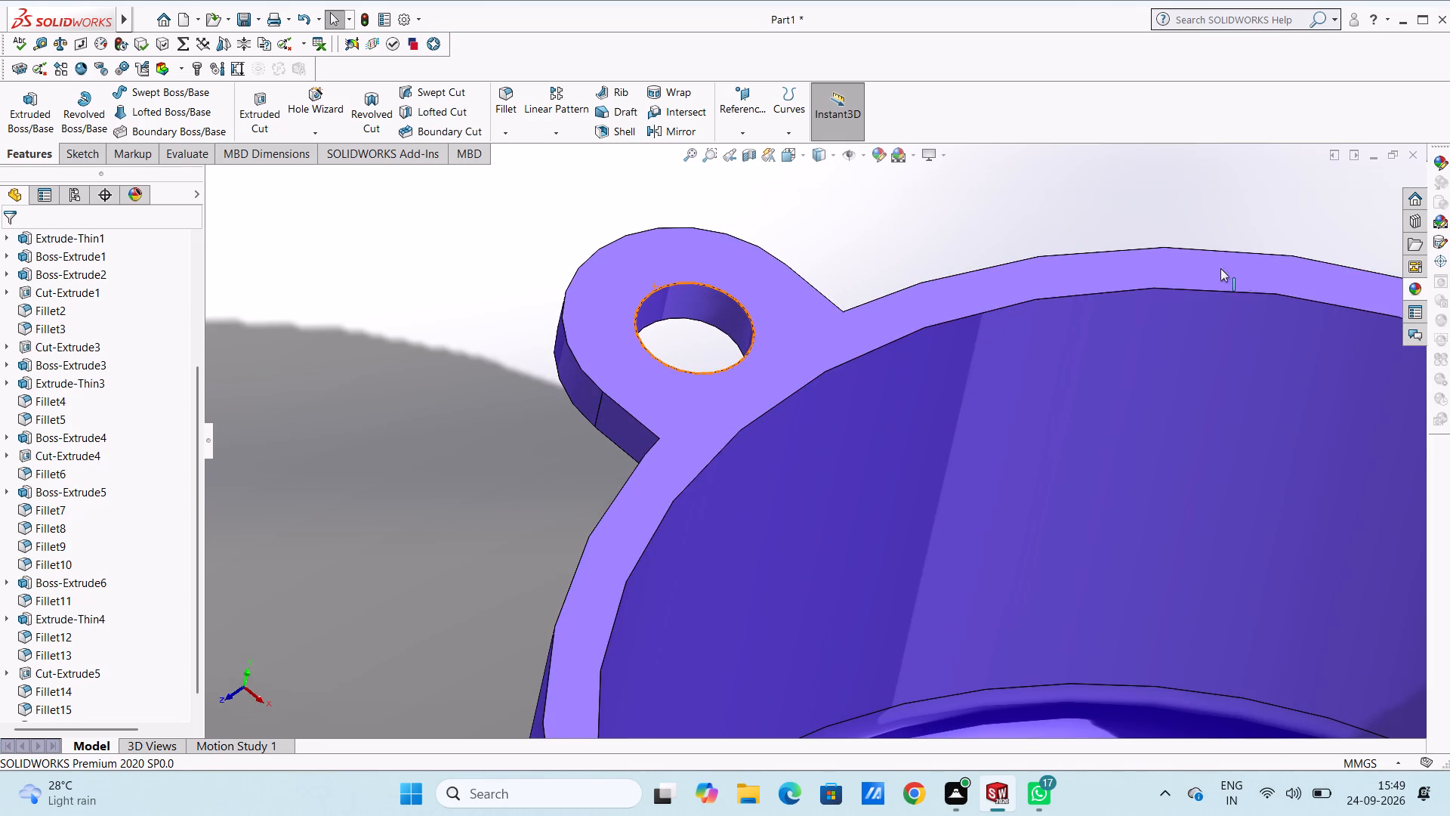
left_click(1412, 289)
left_click_drag(1316, 450, 1236, 437)
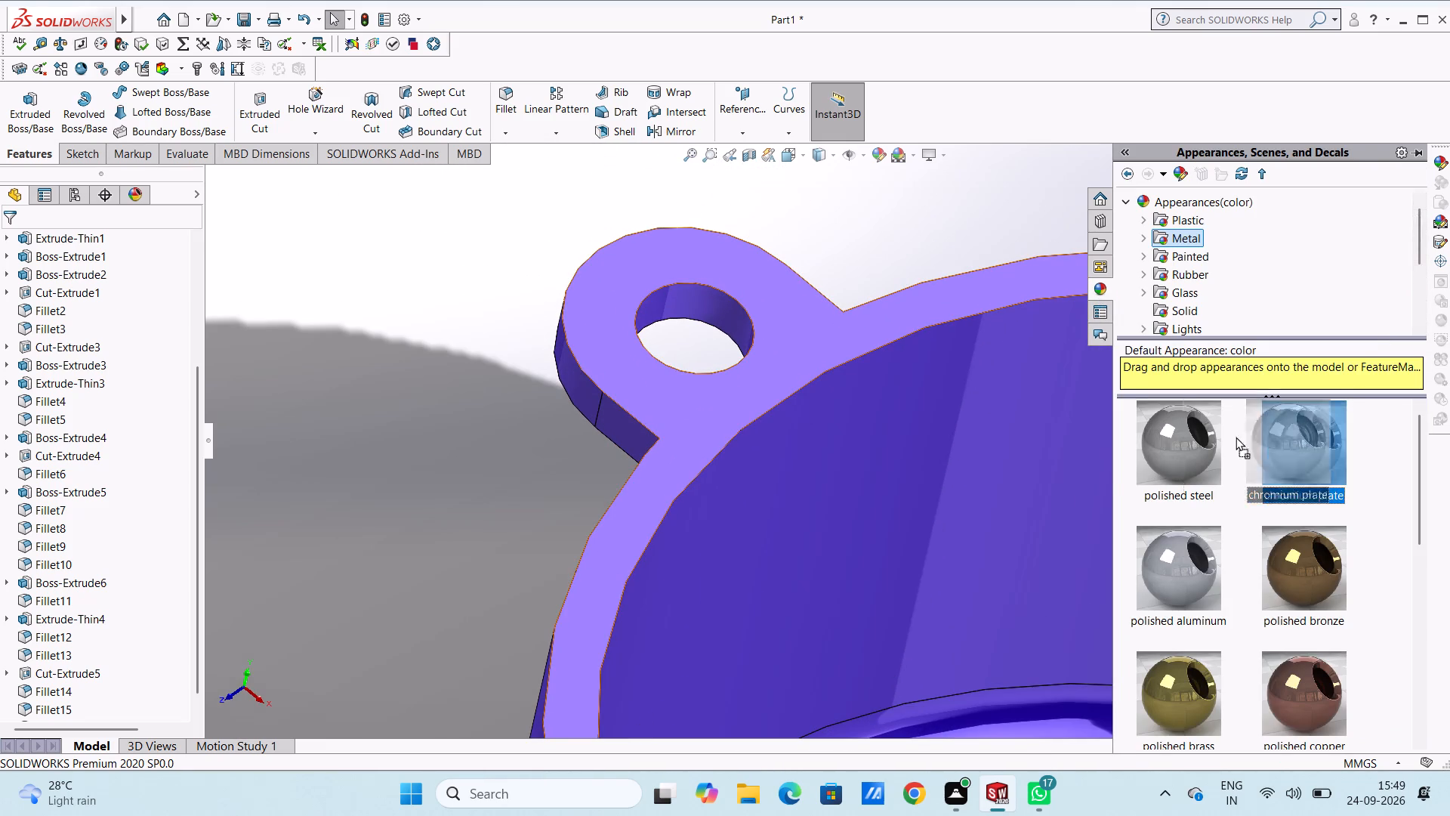
left_click_drag(1236, 437, 716, 310)
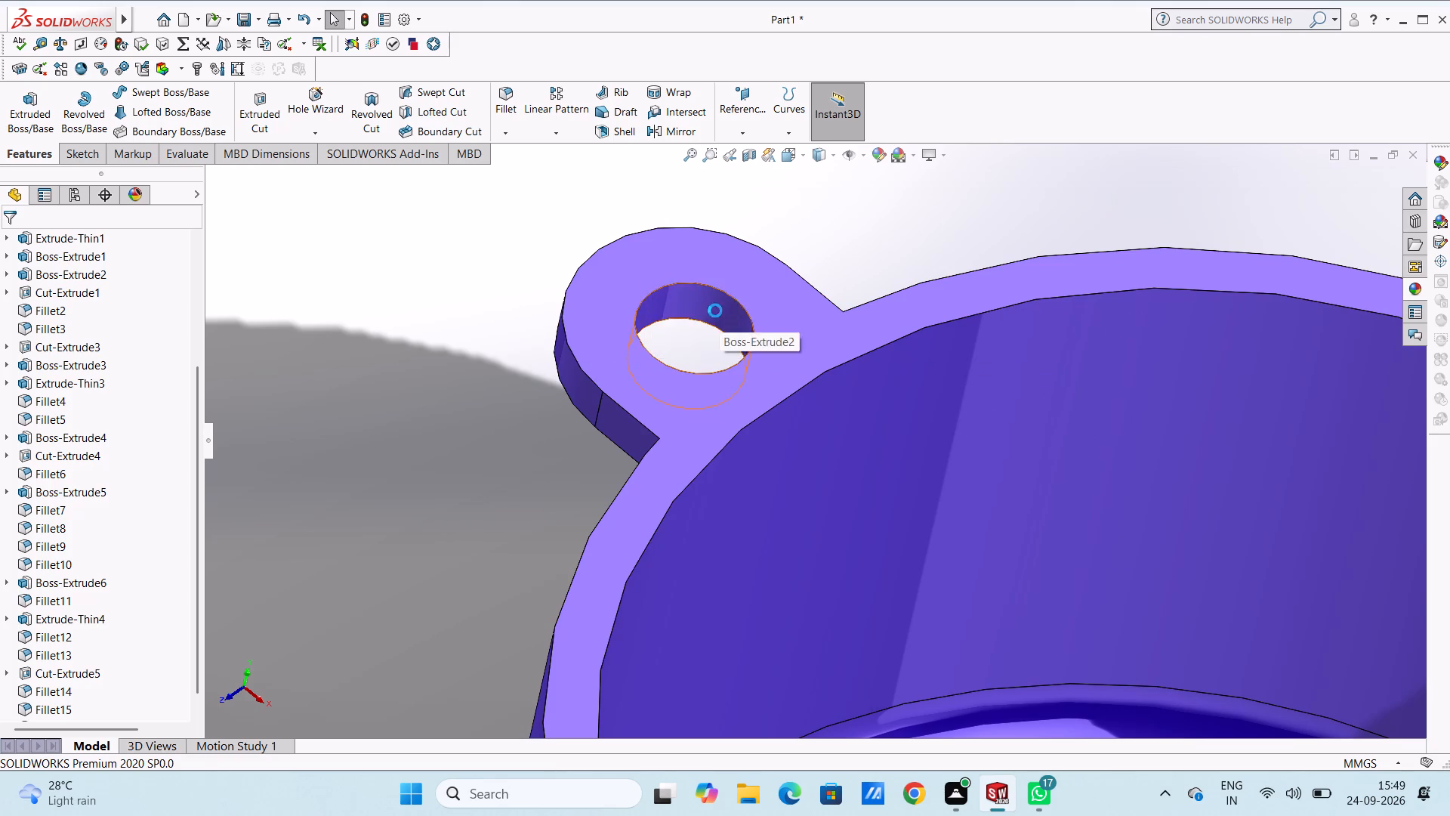
left_click(715, 311)
Apply the chromium plate appearance to the hole's inner face in the lug on the cup's far side.
scroll(816, 313, "up", 4)
scroll(1371, 424, "down", 4)
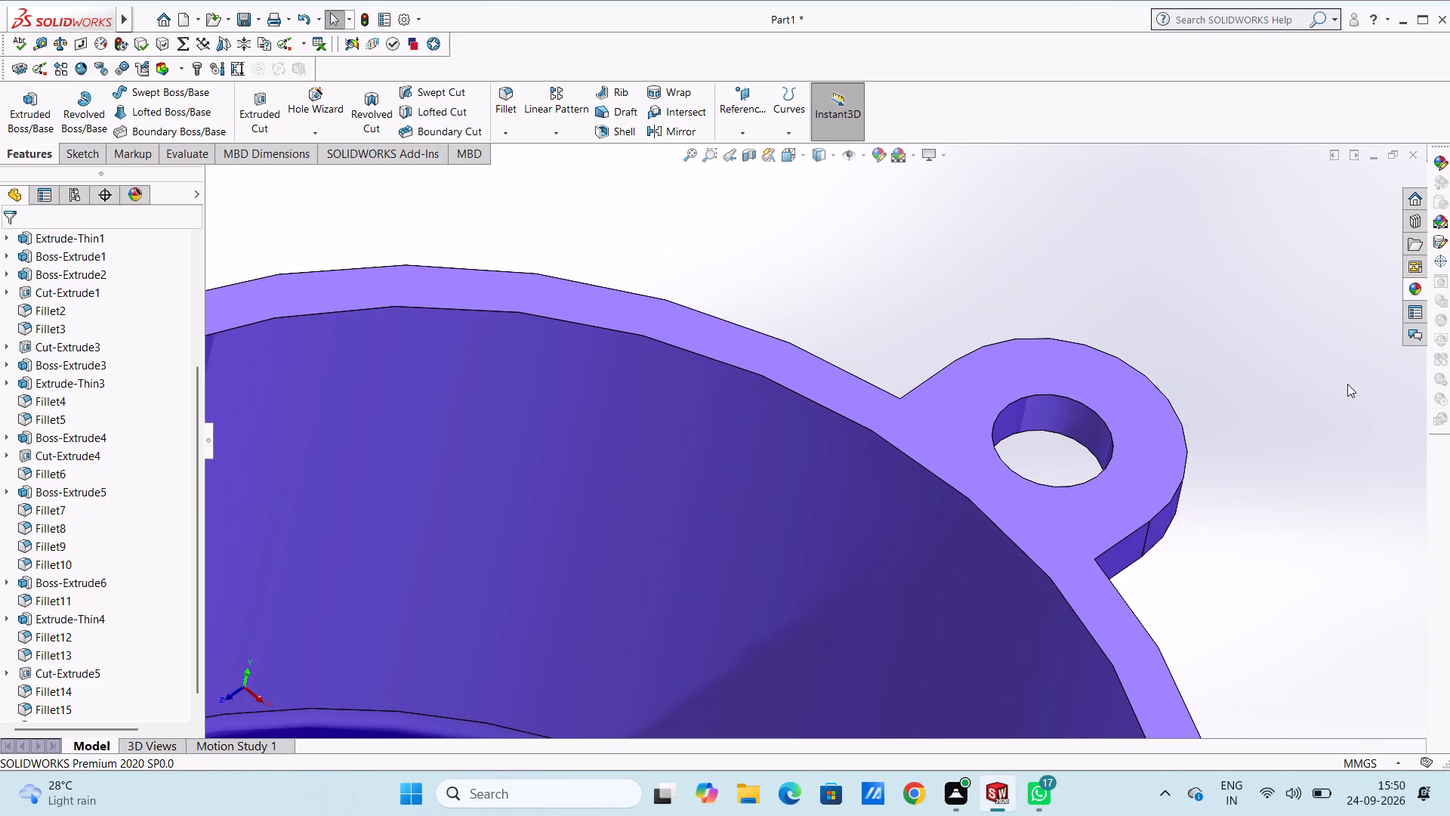
left_click(1417, 286)
left_click_drag(1317, 437, 1097, 425)
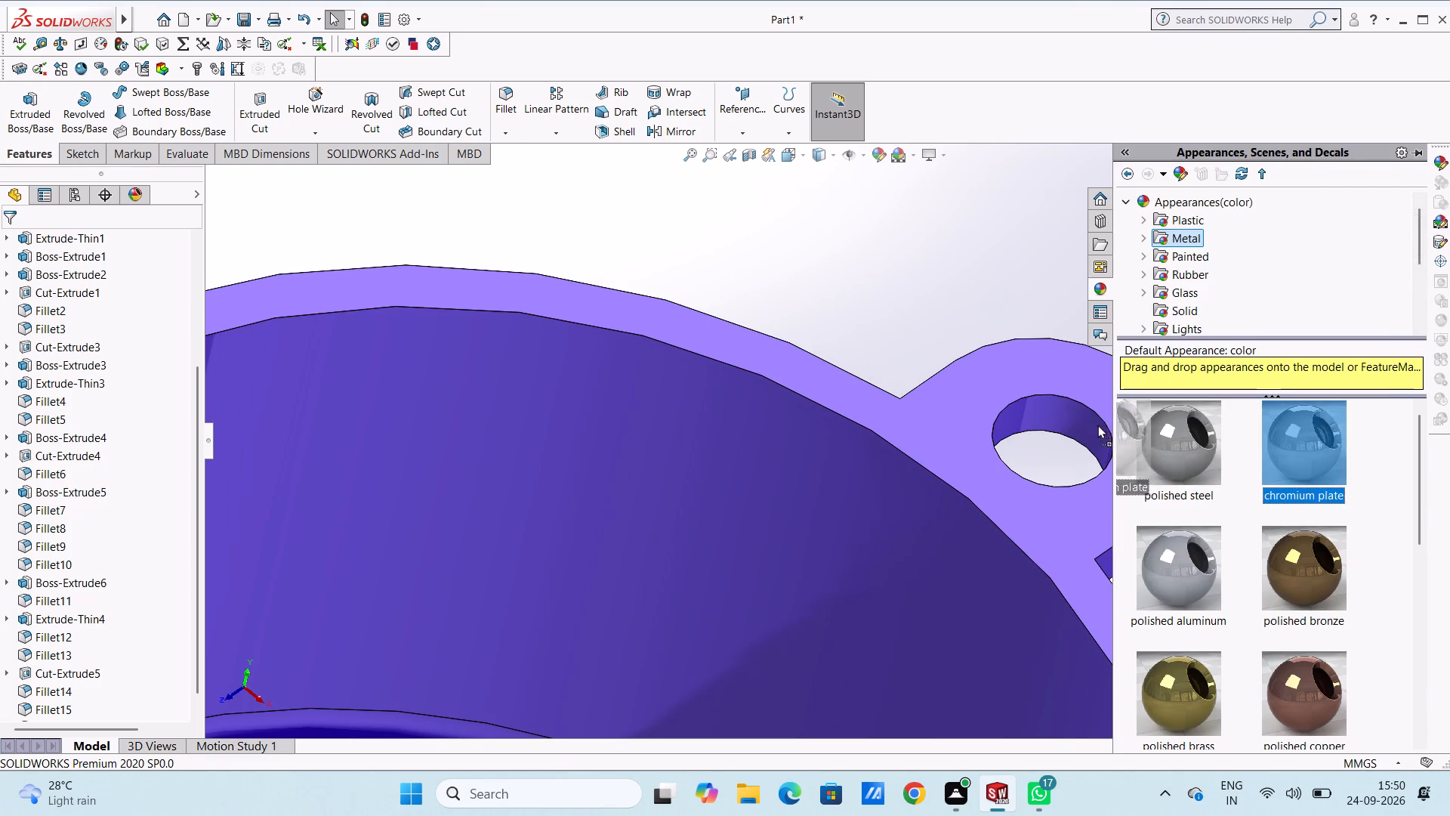
left_click_drag(1097, 425, 1078, 416)
left_click(1078, 417)
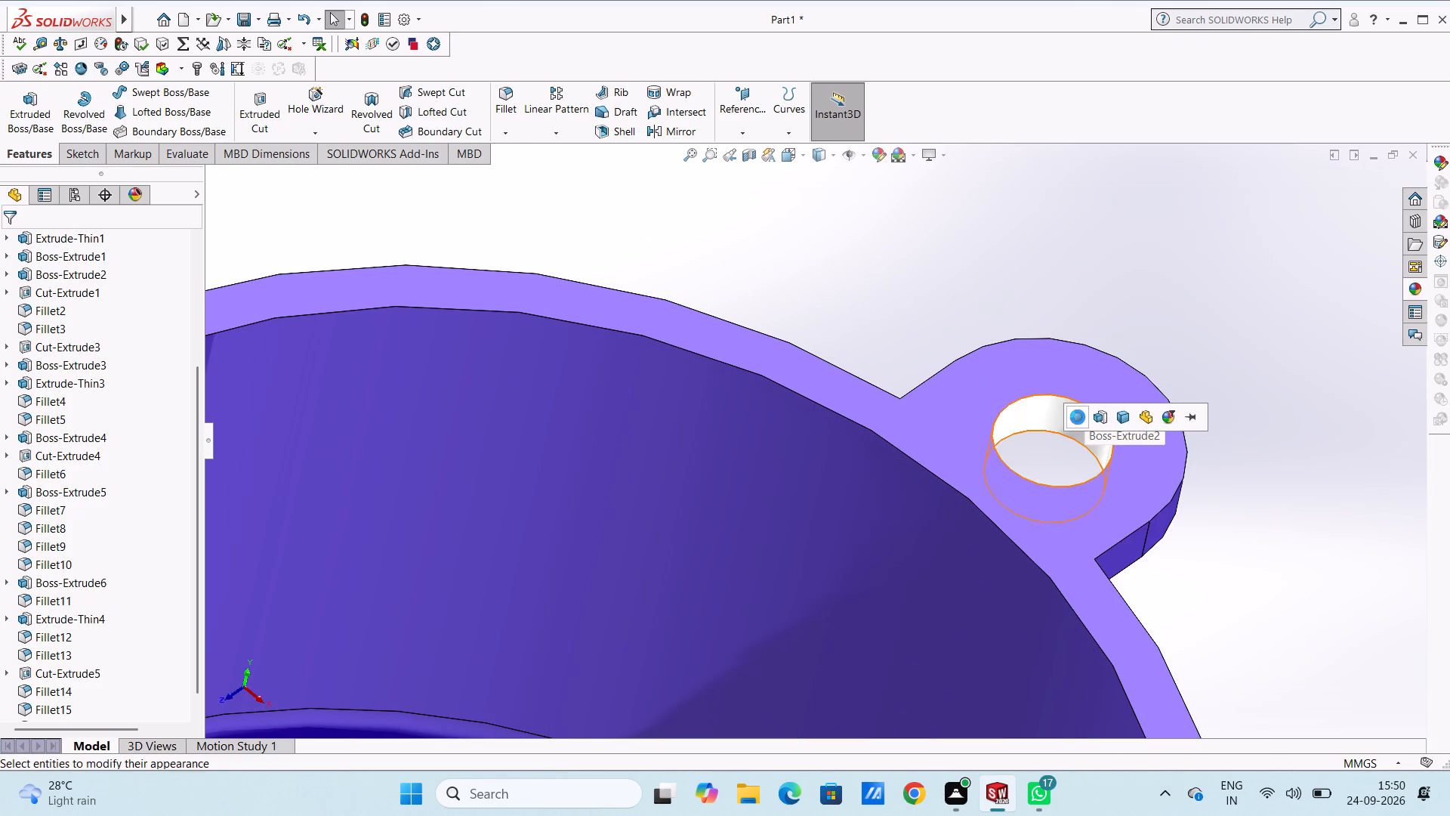
Apply the chromium plate appearance to the hole's inner face in the lug on the cup's near side.
scroll(1044, 463, "up", 5)
scroll(965, 536, "up", 6)
scroll(707, 556, "down", 5)
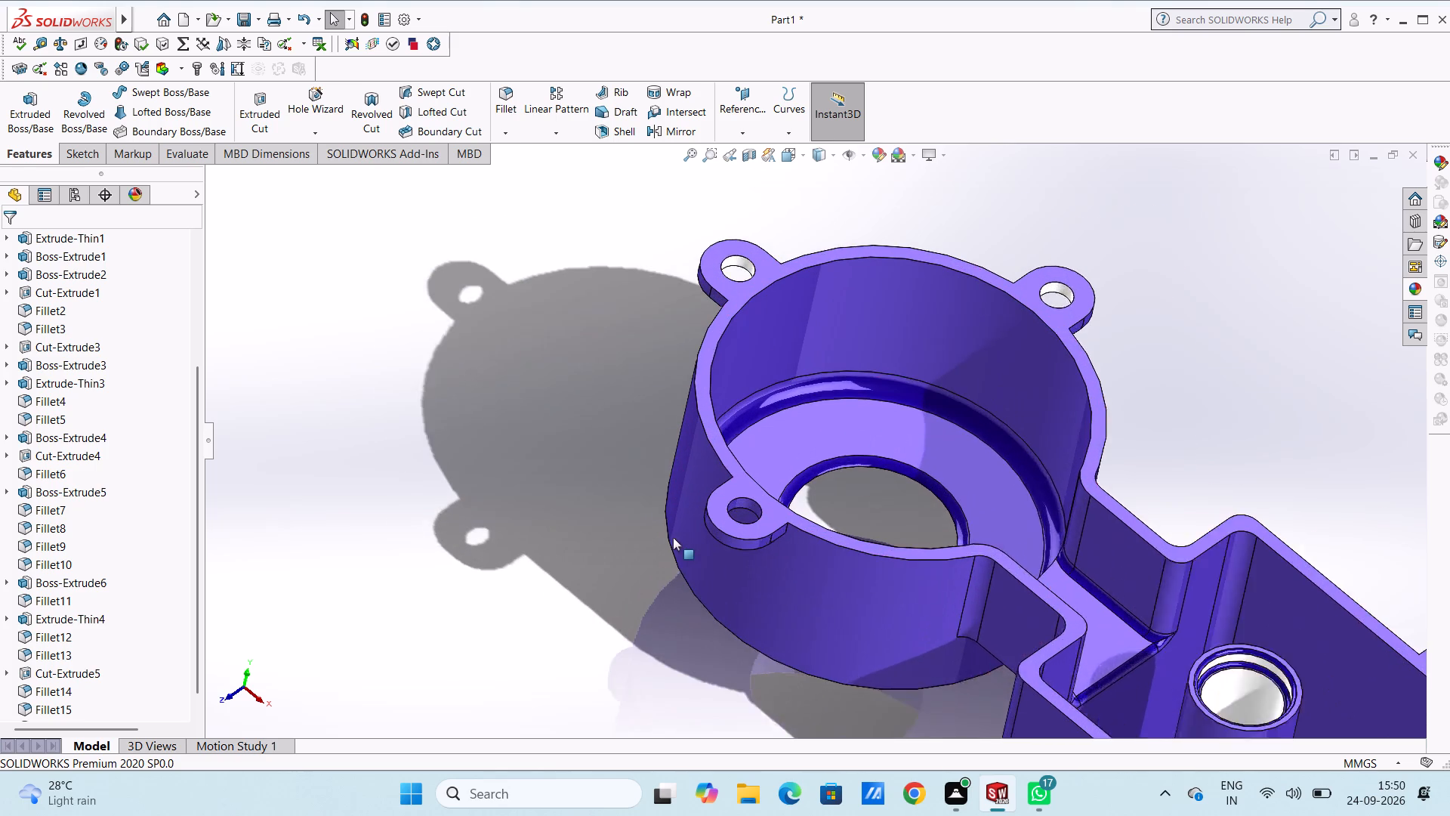
left_click(1413, 285)
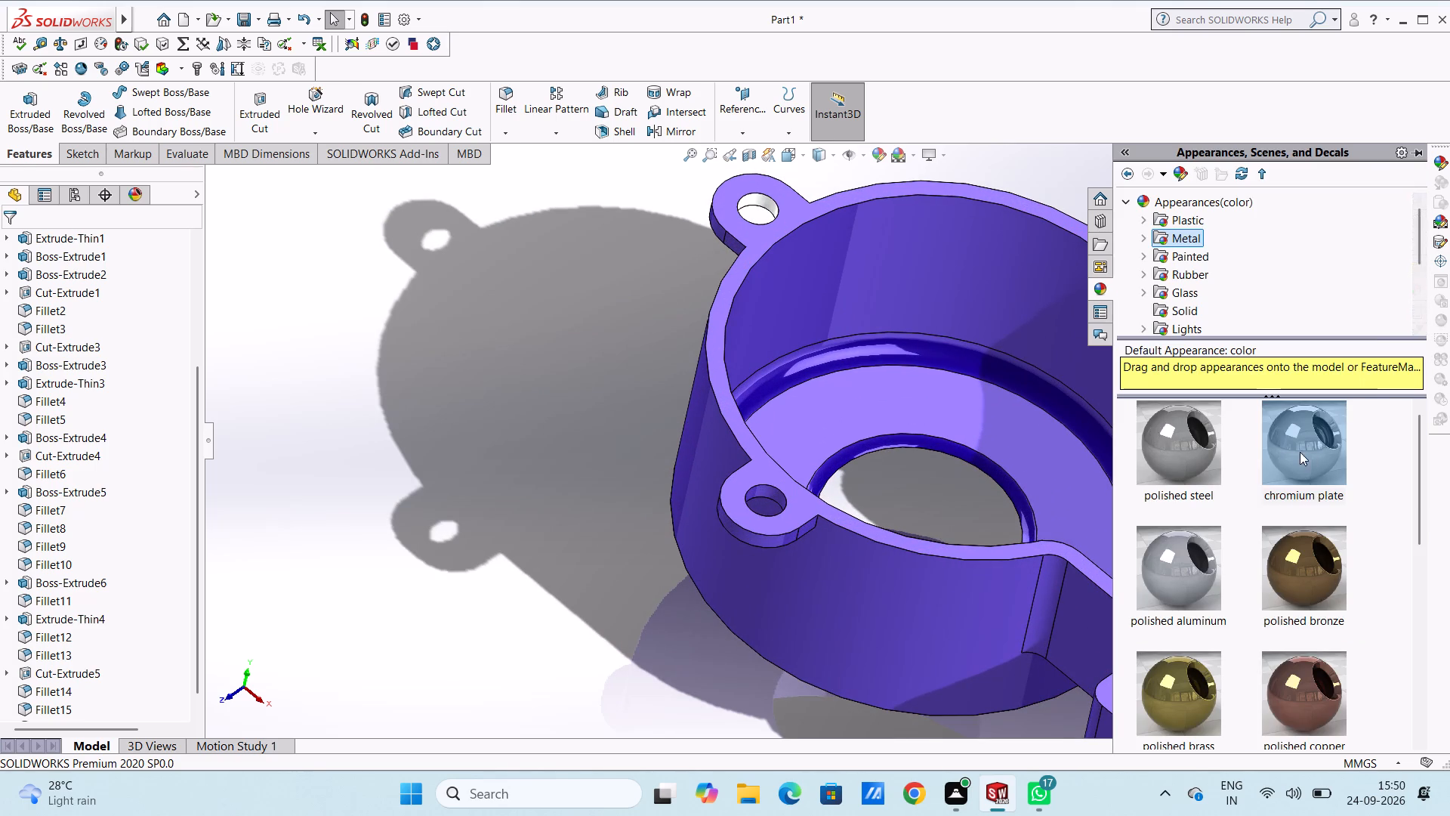
left_click_drag(1310, 431, 767, 482)
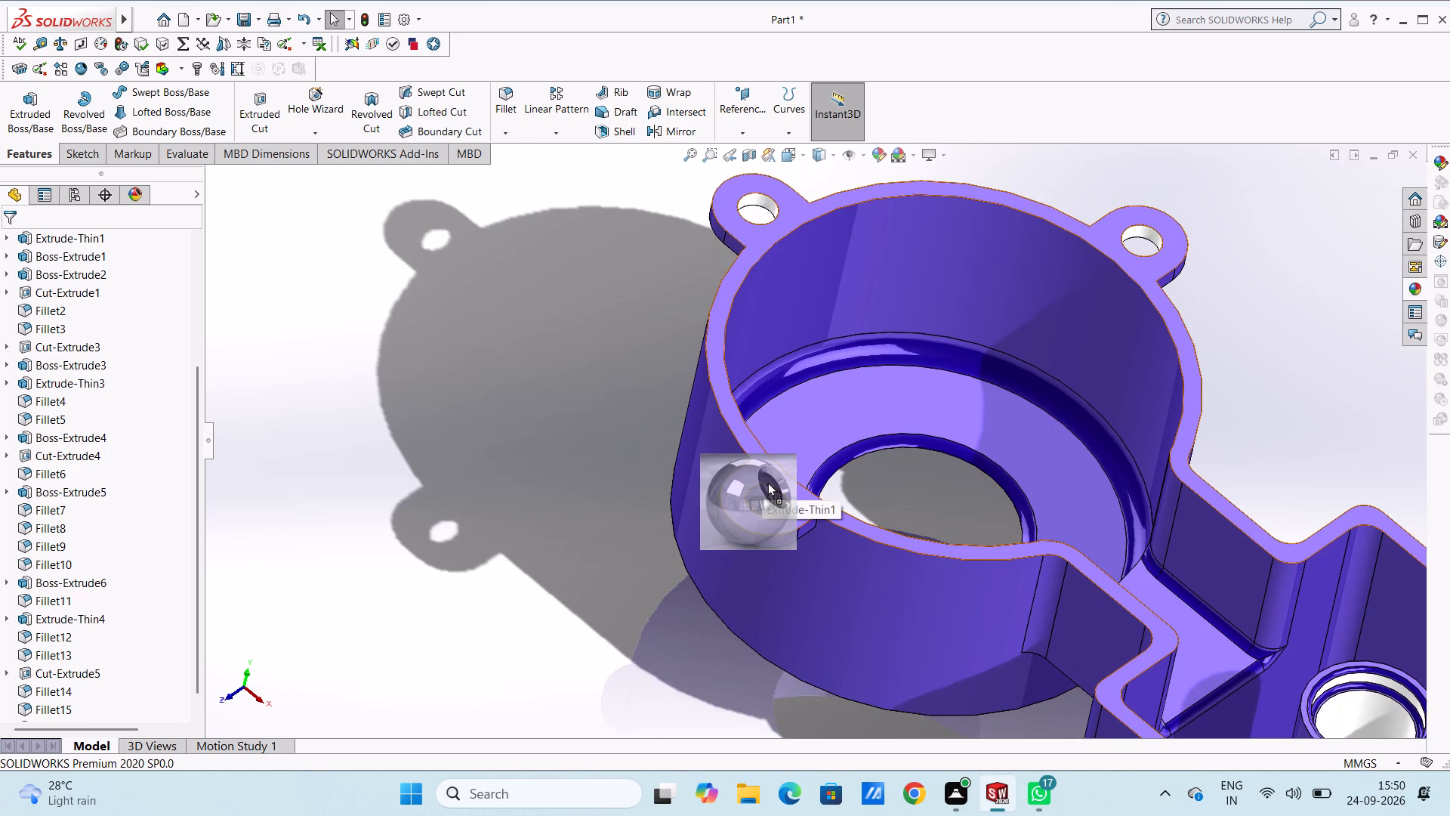
left_click_drag(767, 482, 769, 490)
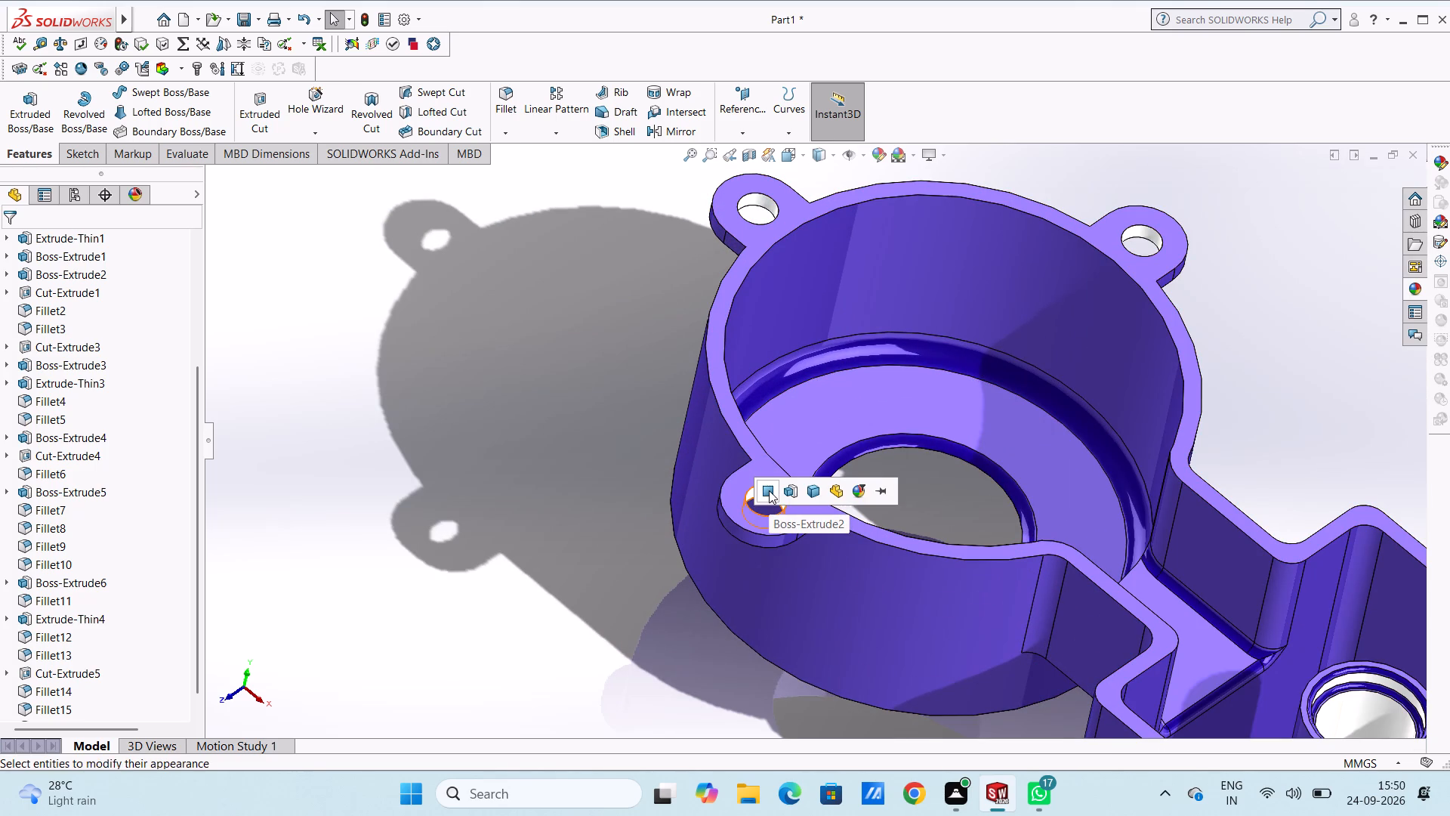
left_click(769, 490)
Inspect the whole coloured part from above and in the isometric view.
scroll(813, 493, "up", 10)
middle_click_drag(951, 442, 956, 466)
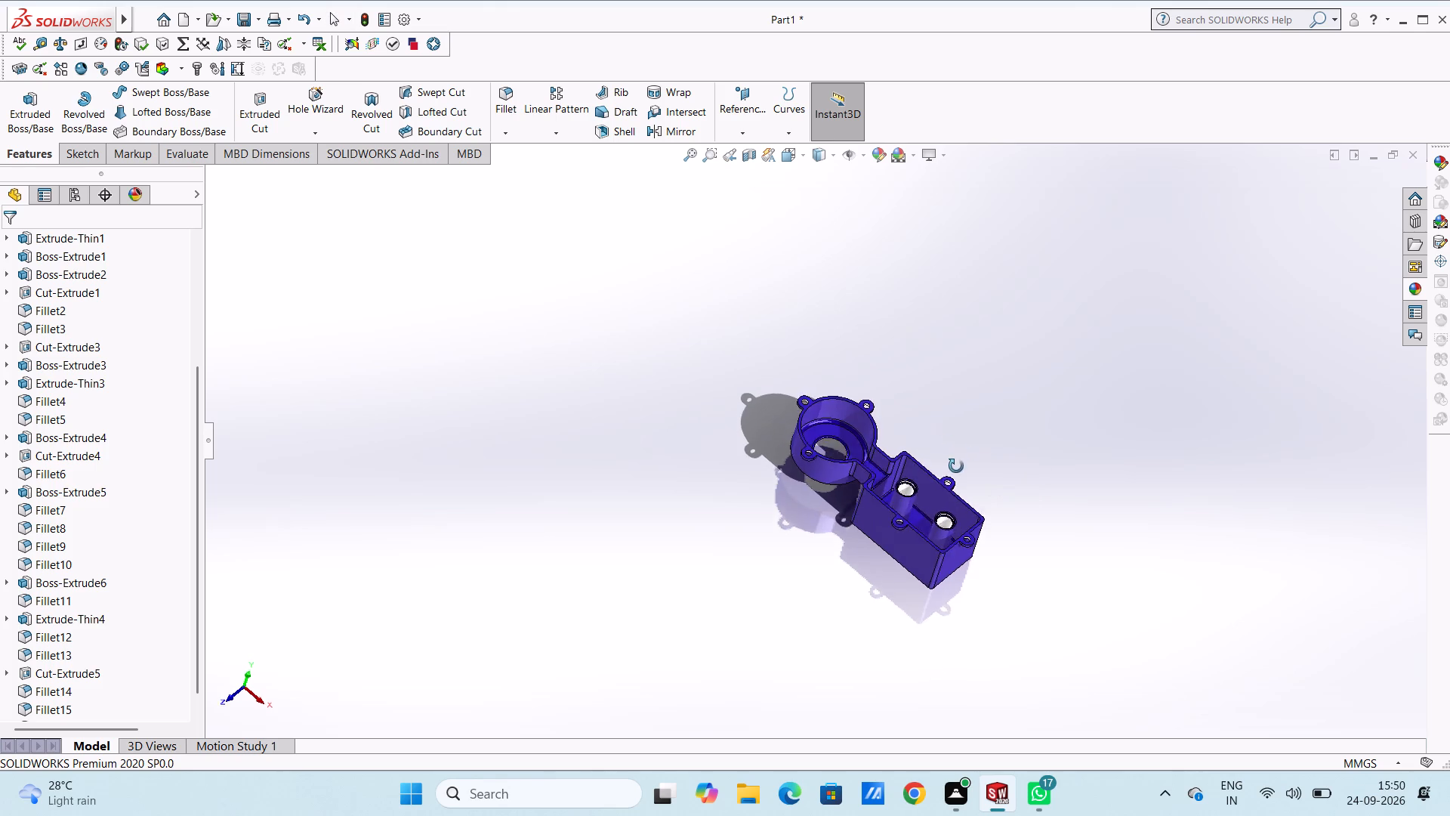
middle_click_drag(956, 466, 939, 496)
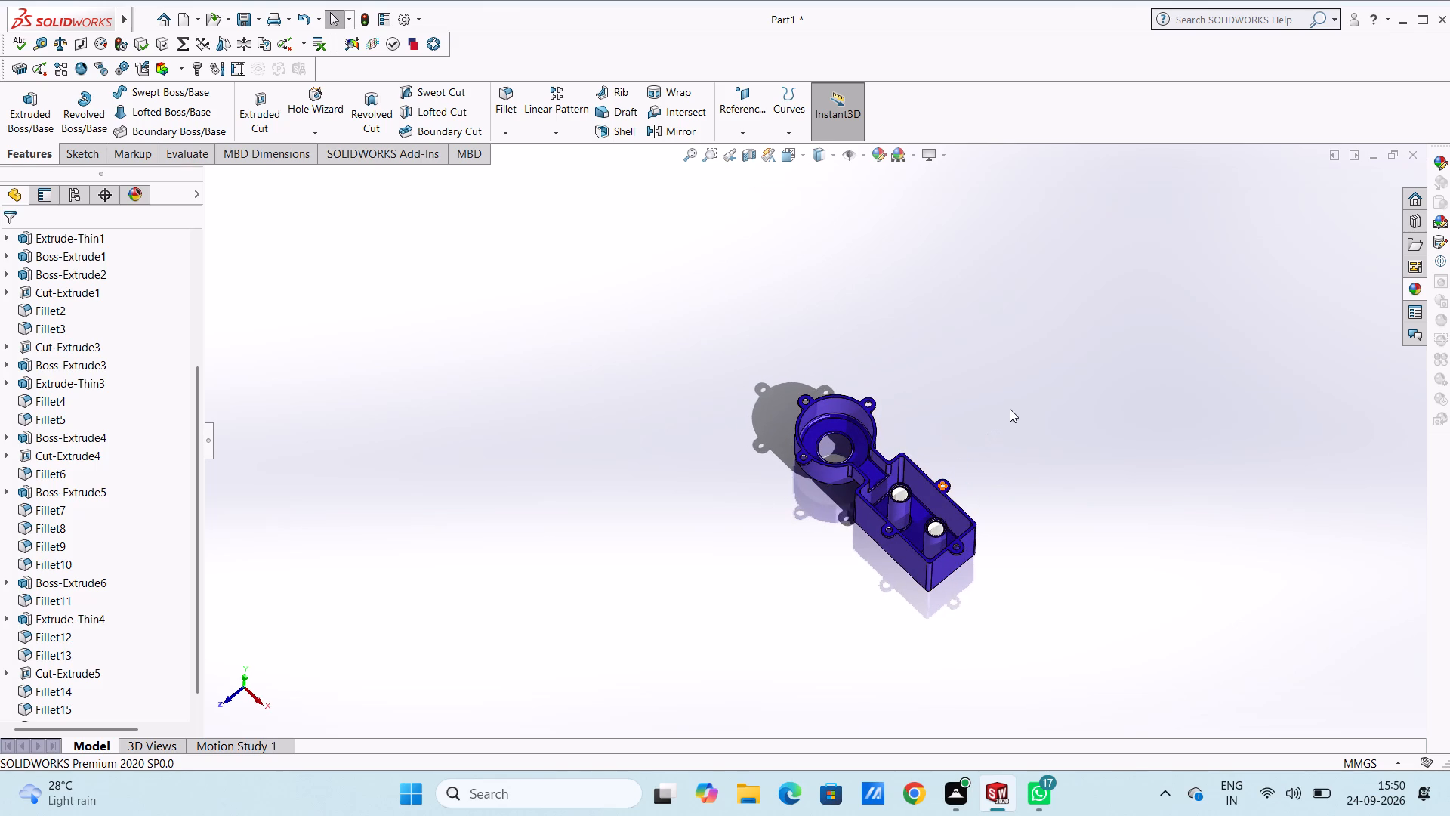
key("ctrl+7")
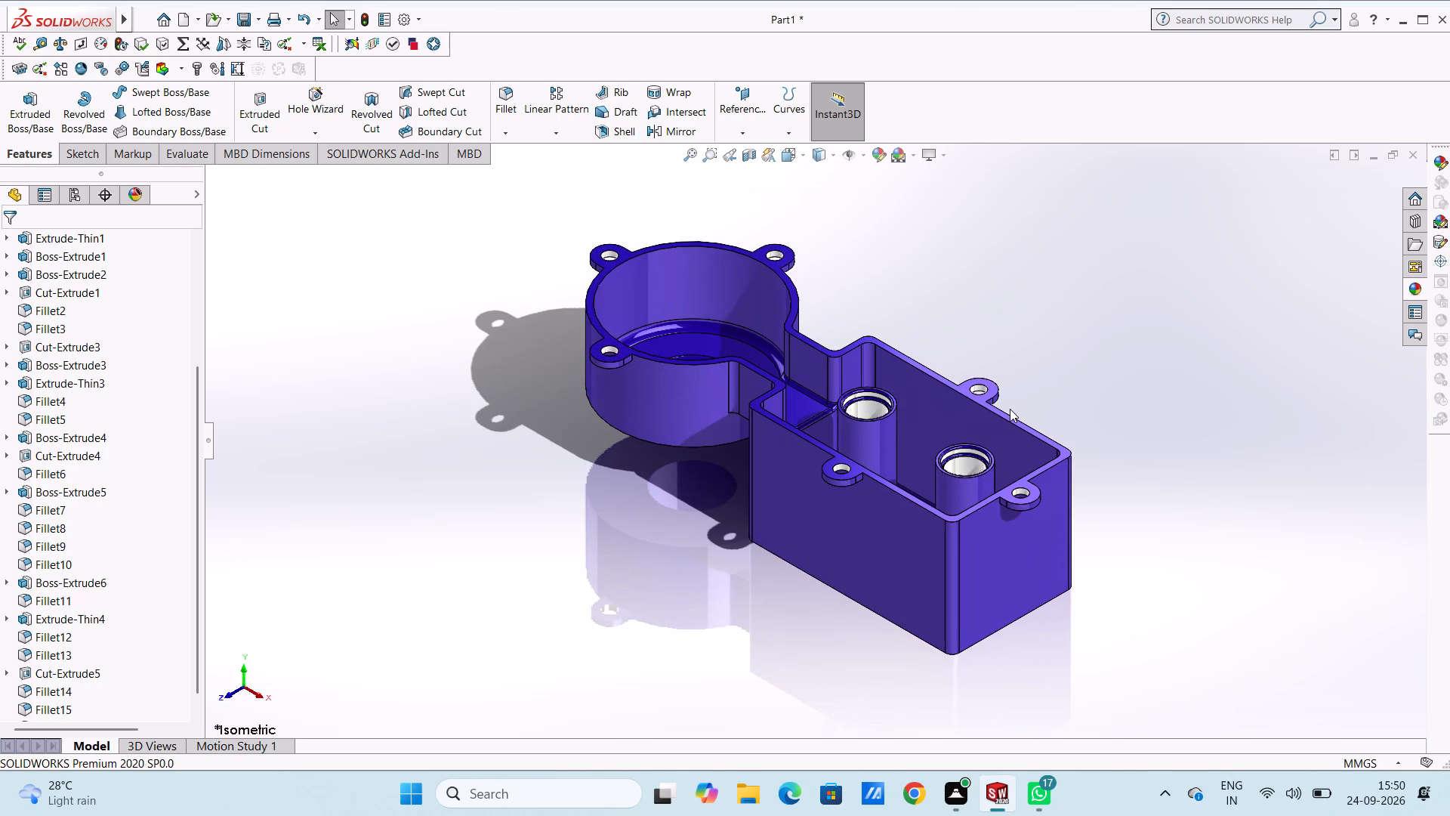
key("Escape")
key("Escape")
key("Escape")
Save the part in the Documents folder under the name "pump housing cover".
key("ctrl+s")
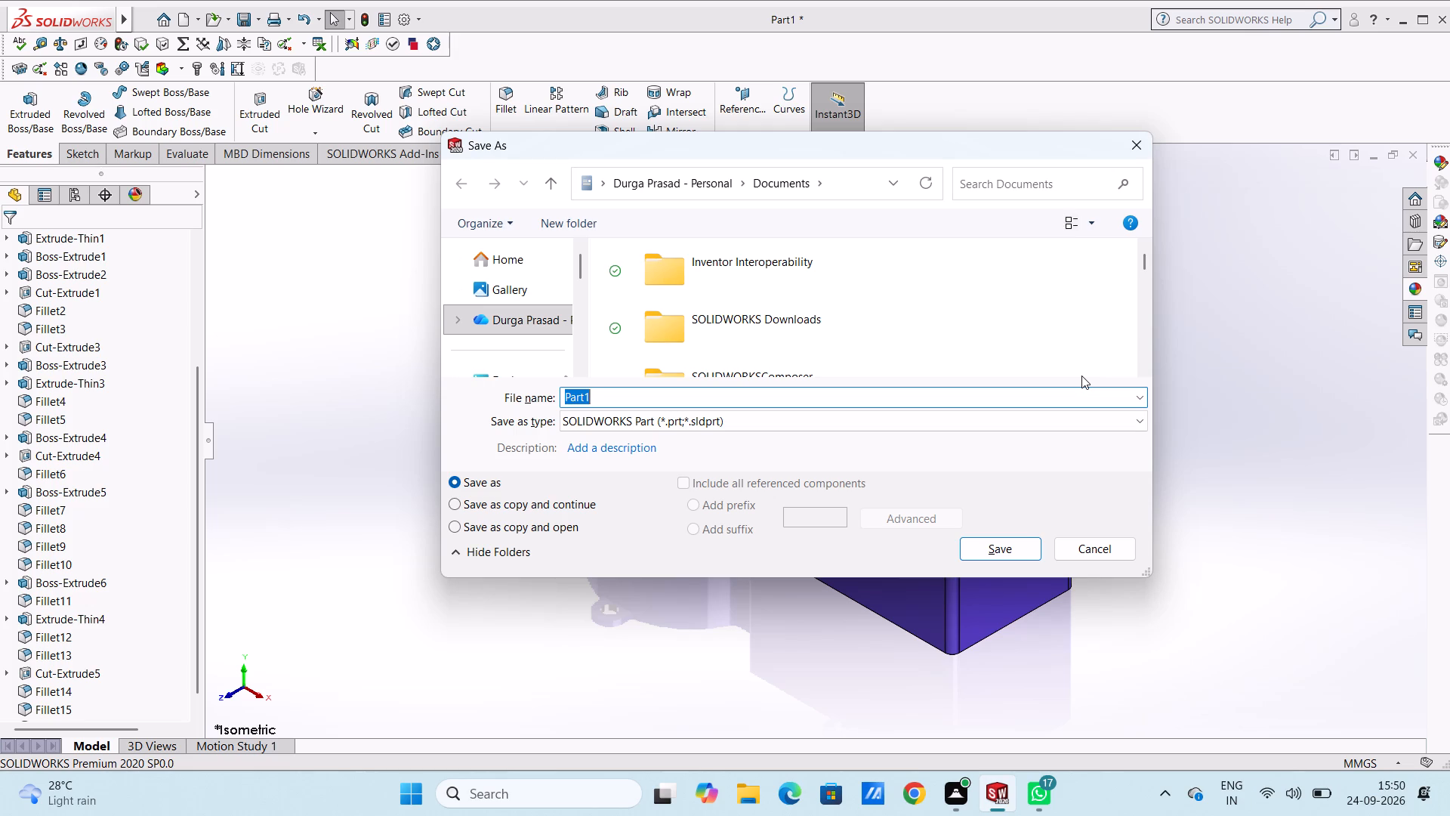
type("pump")
key("space")
type("housing")
key("space")
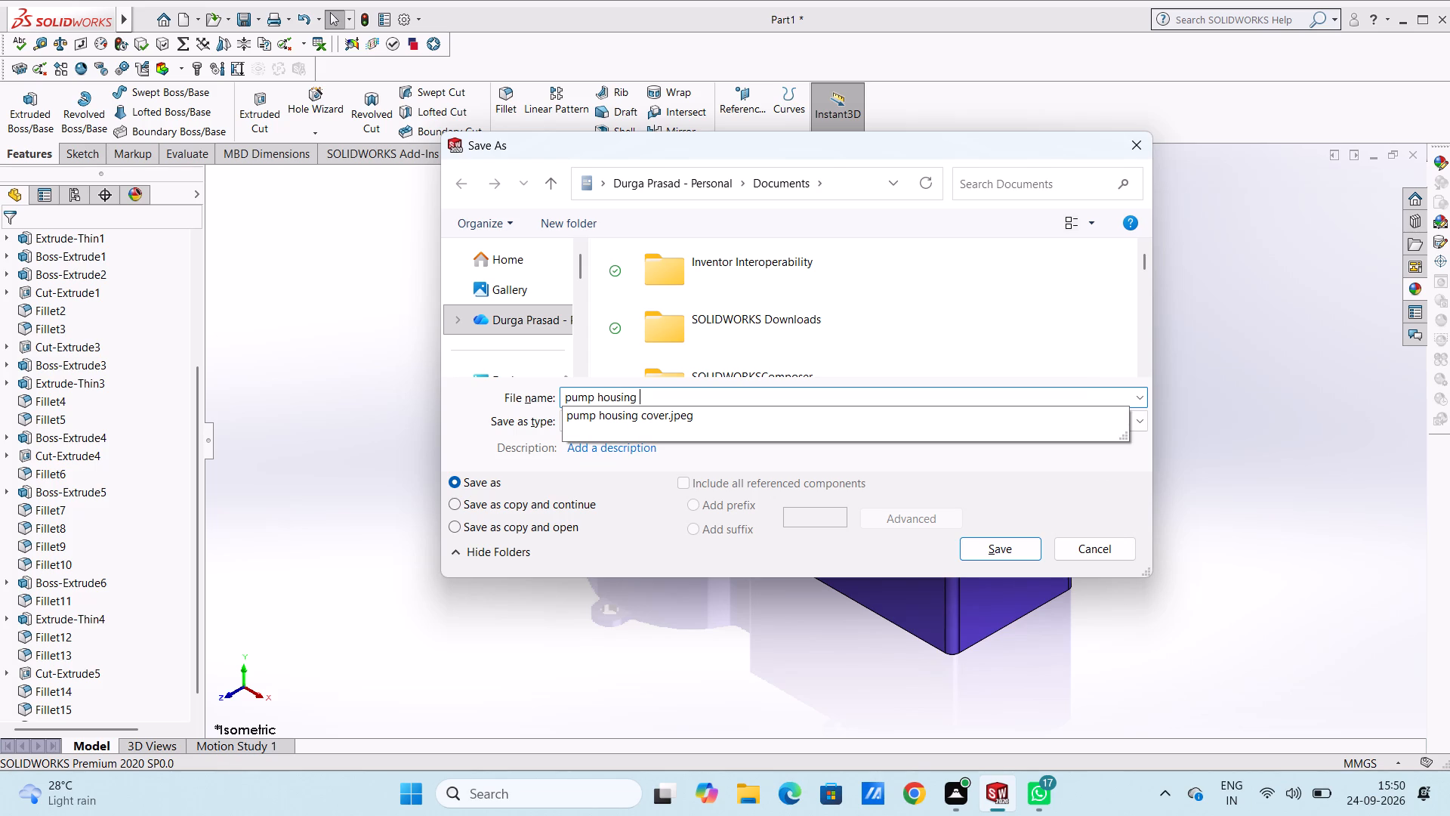
key("c")
type("over")
left_click(1006, 551)
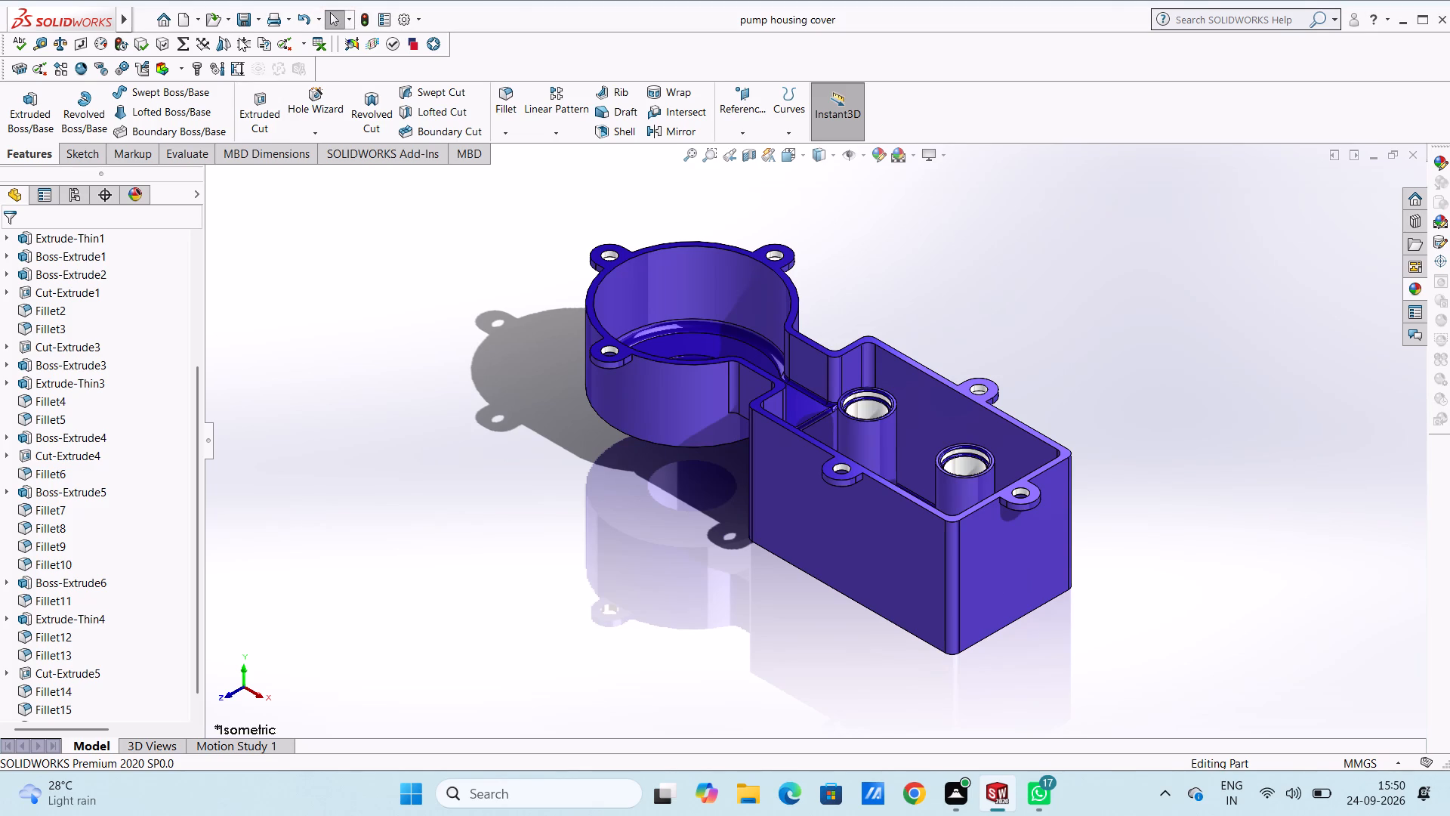
Save a copy of the pump housing cover in Adobe Portable Document Format (PDF) under the same name.
left_click(259, 20)
left_click(275, 57)
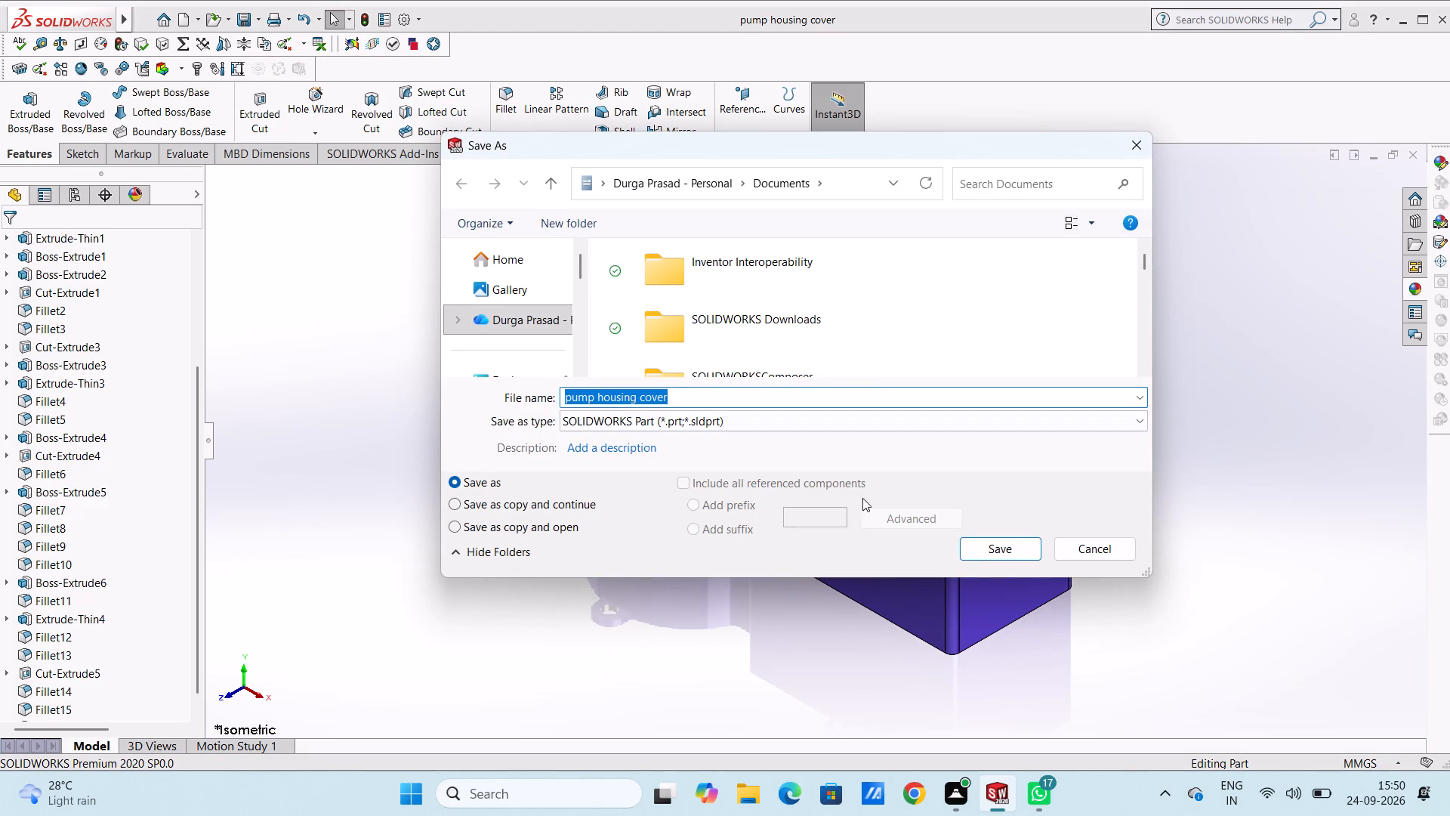
left_click(855, 425)
left_click(748, 113)
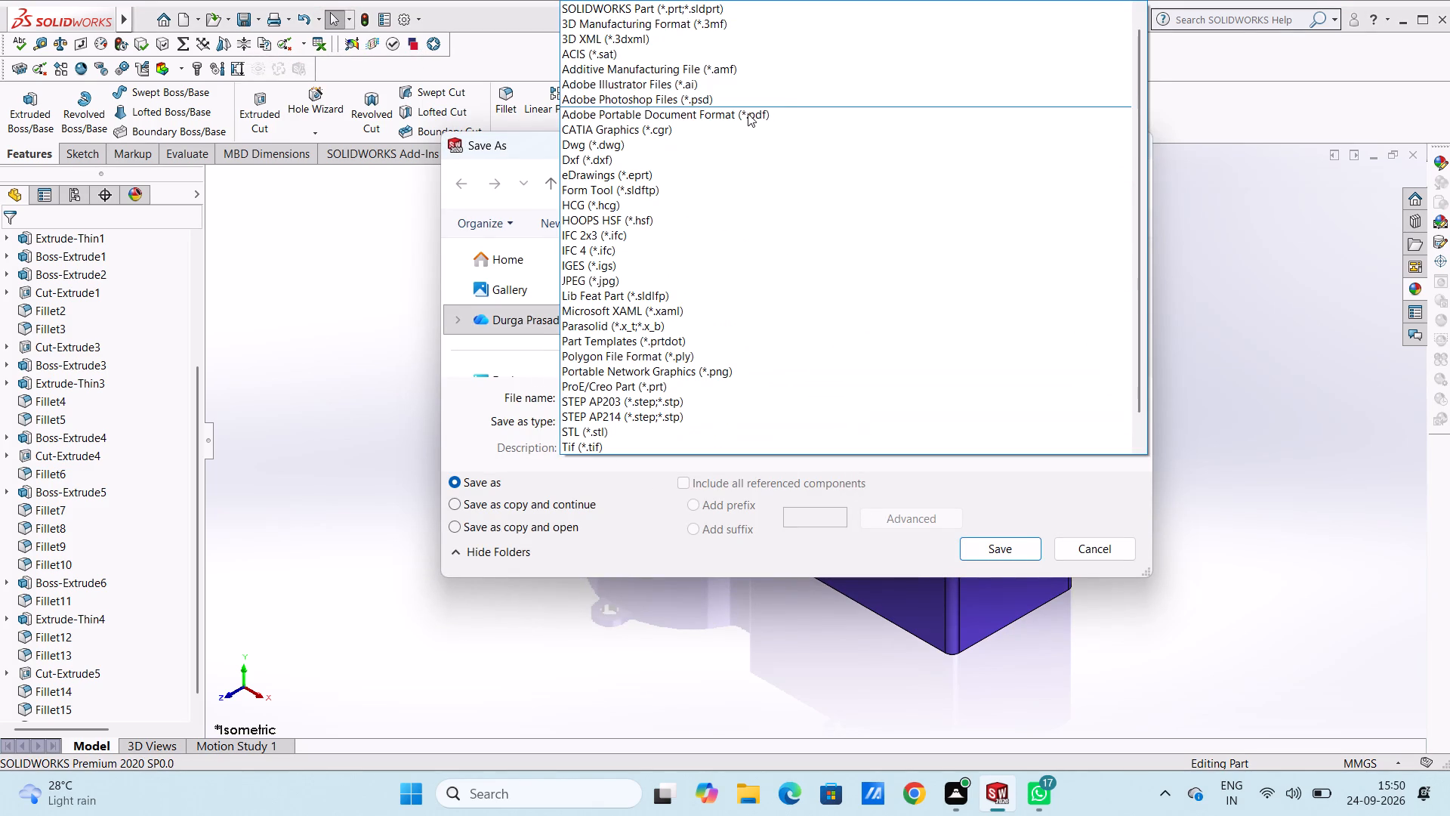
left_click(989, 582)
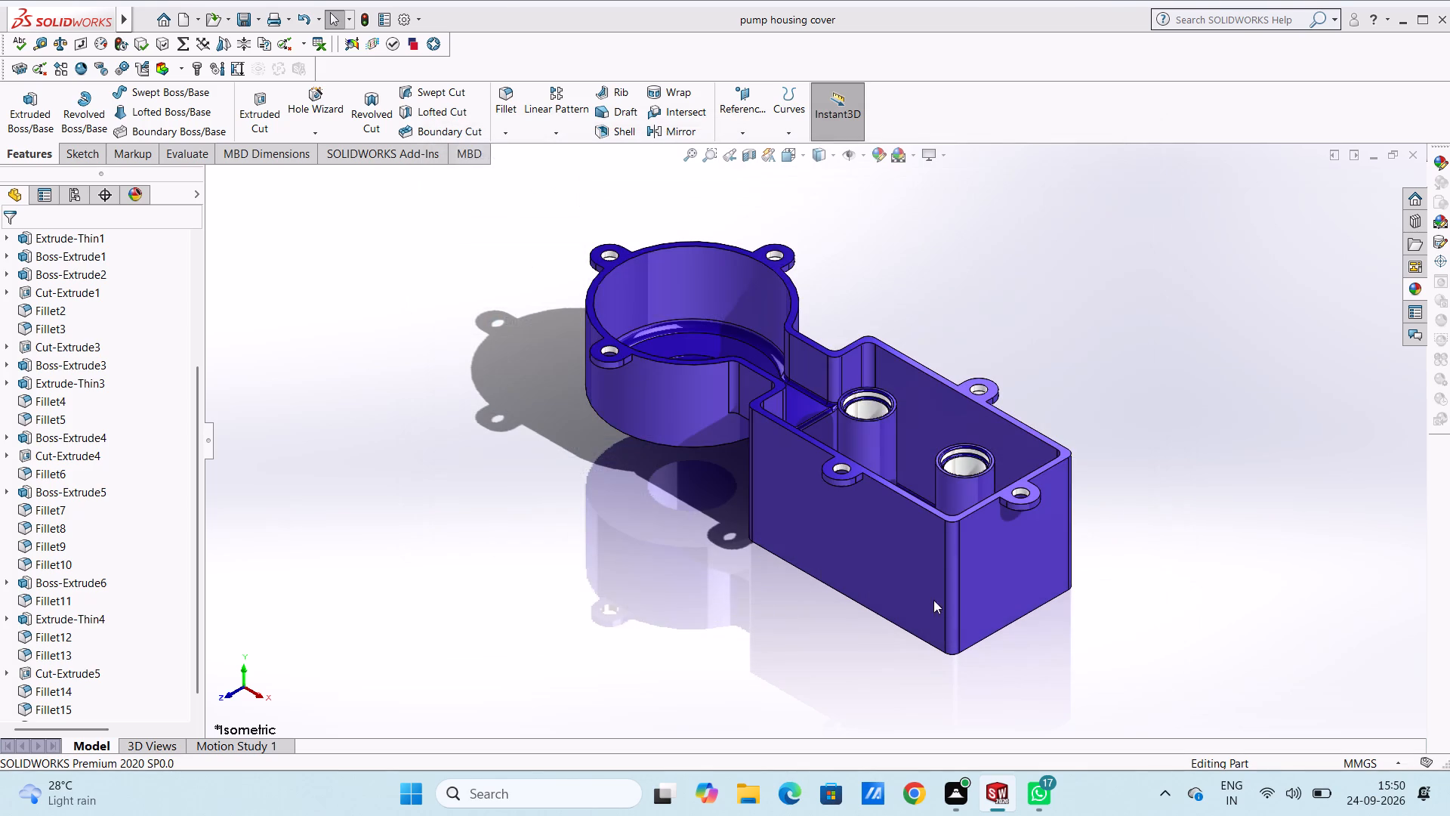